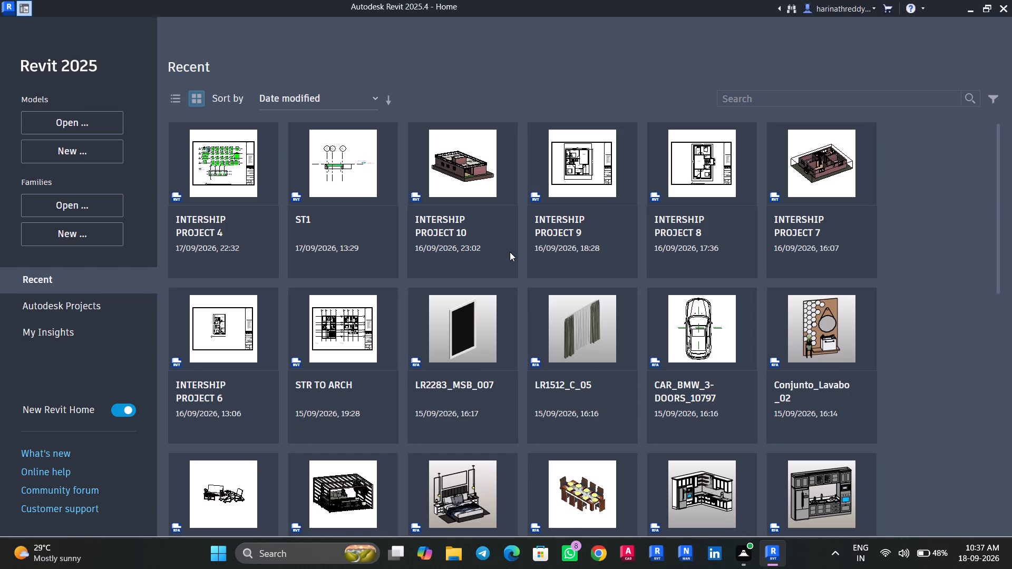
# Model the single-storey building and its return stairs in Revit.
# Create a new project from a project template.
pyautogui.hotkey('ctrl', 'n')
pyautogui.press('Down')
pyautogui.press('Return')
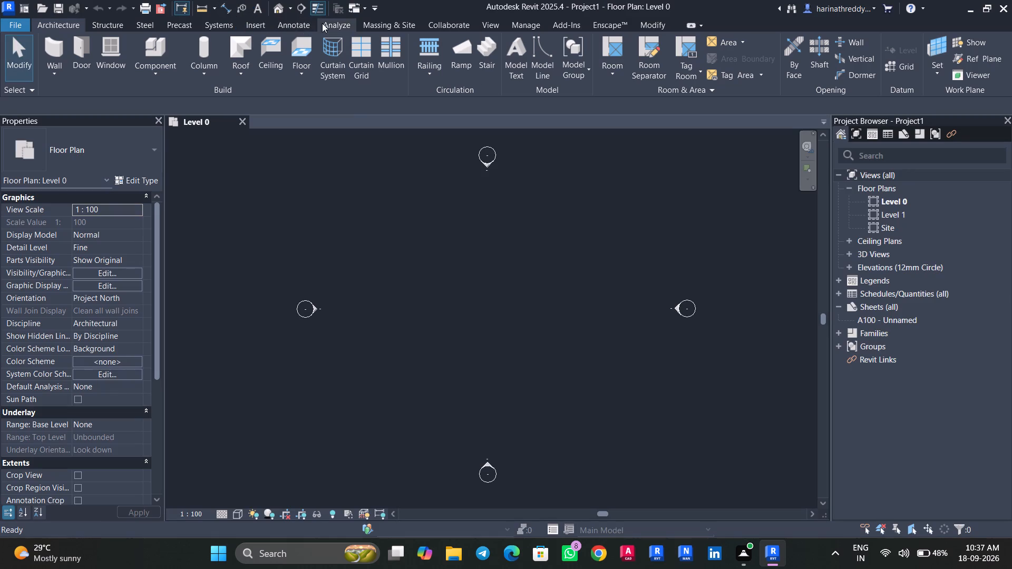
# Link the 1--Block-A-First-Floor-Plan JPEG image and place it midway between the elevation markers on Level 0.
pyautogui.click(260, 28)
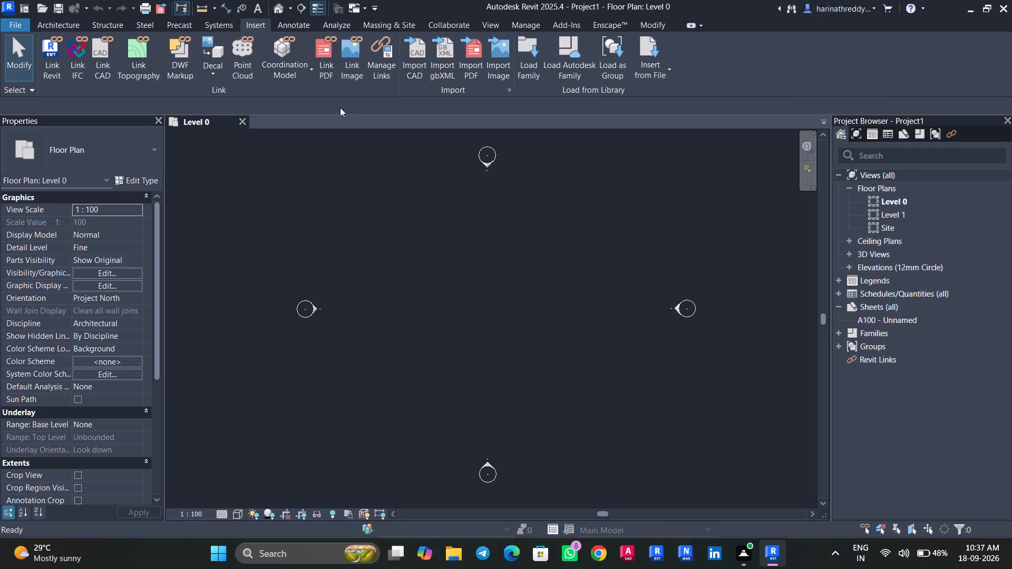
pyautogui.click(350, 75)
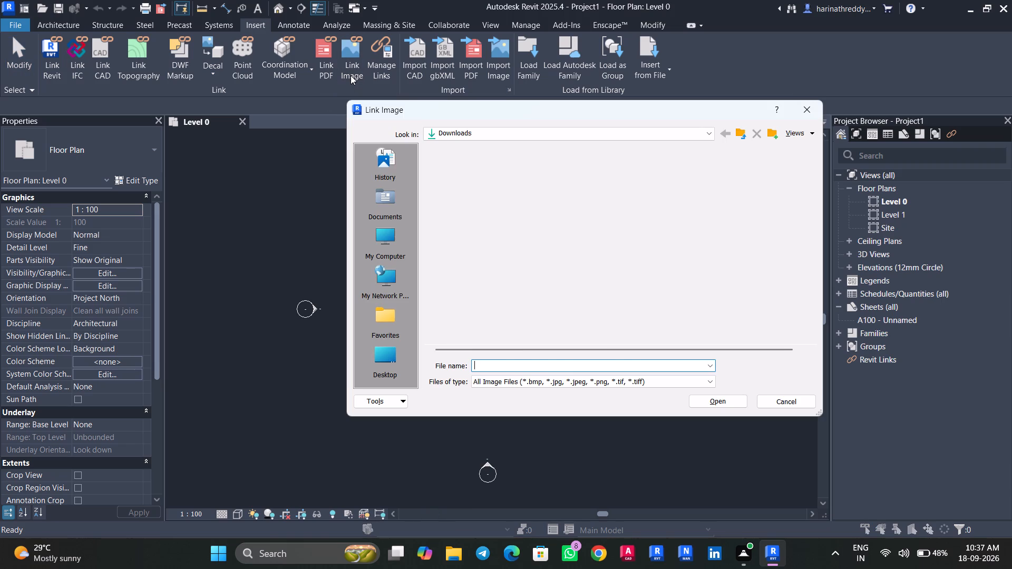
pyautogui.click(445, 178)
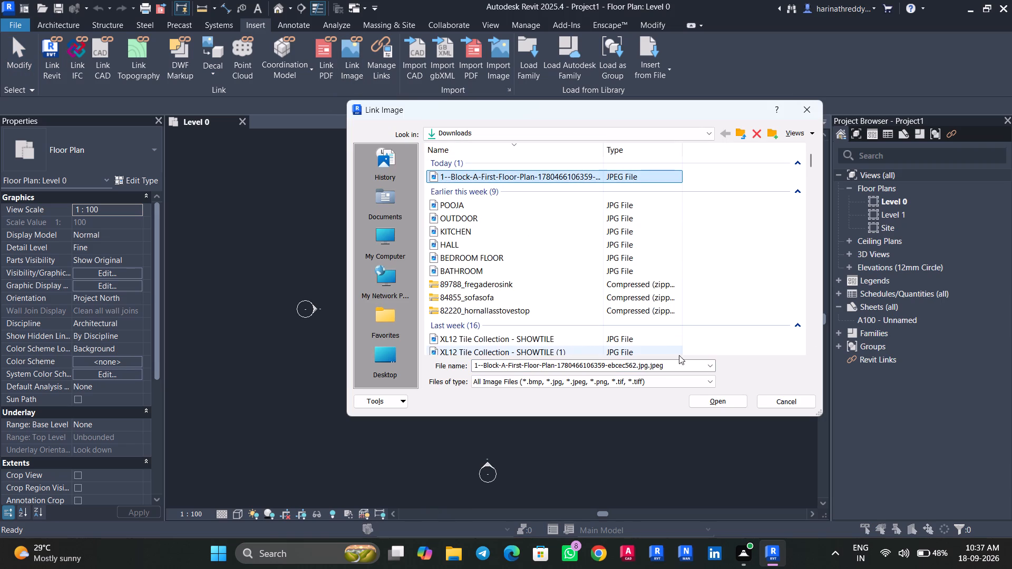
pyautogui.click(719, 398)
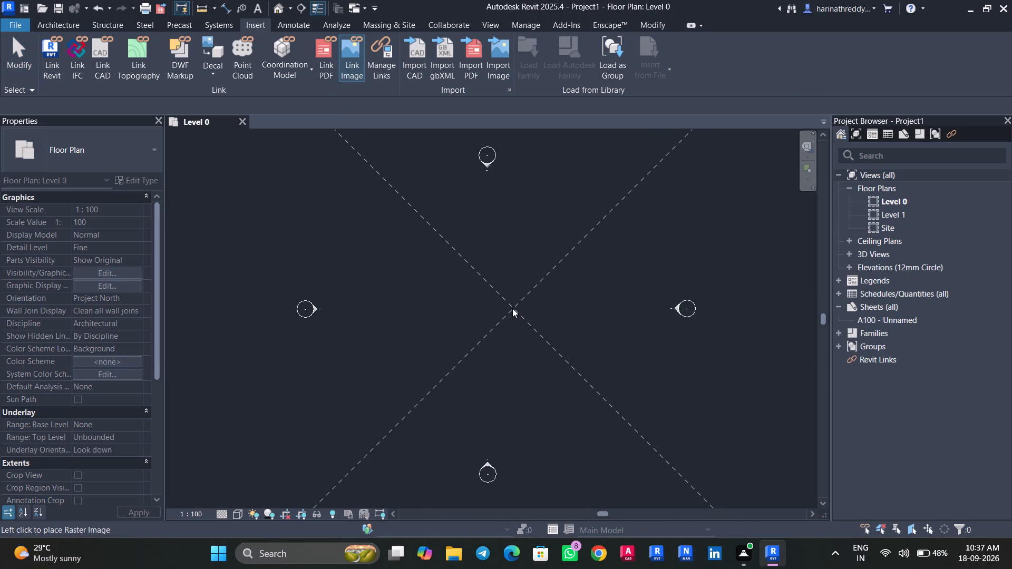
pyautogui.click(486, 303)
# Examine the placed floor-plan image, both as a whole and around the central lobby and lifts.
pyautogui.scroll(1, 486, 303)
pyautogui.scroll(-7, 486, 303)
pyautogui.scroll(1, 485, 303)
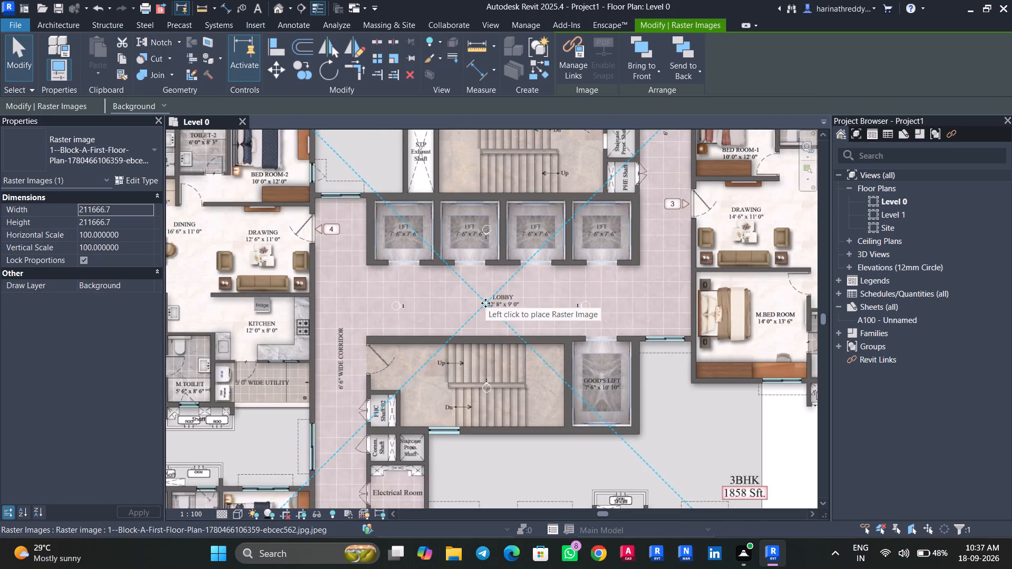
pyautogui.scroll(-12, 485, 303)
pyautogui.scroll(1, 485, 303)
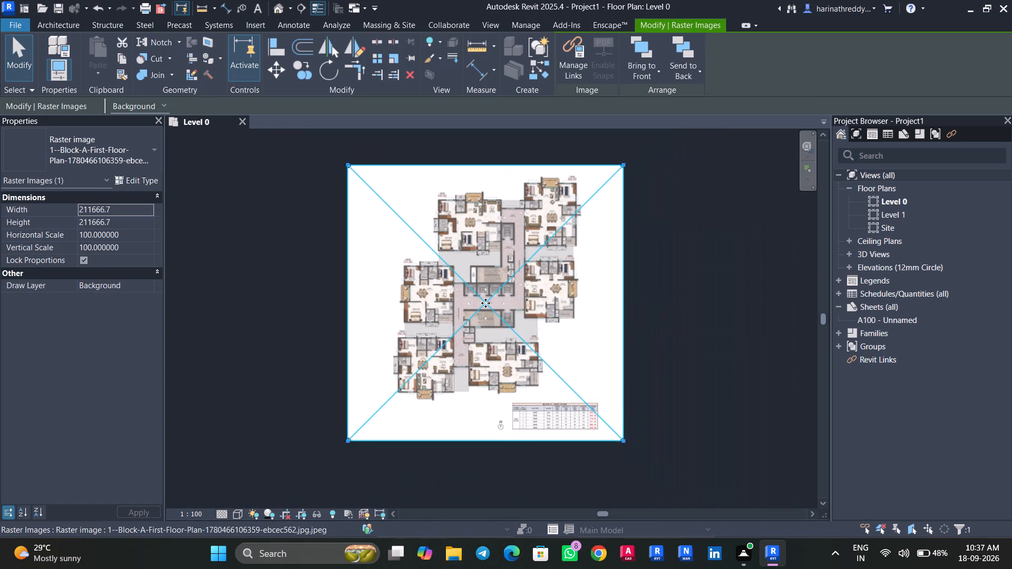
pyautogui.scroll(4, 485, 303)
pyautogui.scroll(-1, 485, 303)
pyautogui.scroll(3, 485, 303)
pyautogui.scroll(-1, 485, 303)
pyautogui.scroll(4, 485, 303)
pyautogui.scroll(-1, 485, 303)
pyautogui.scroll(4, 485, 303)
# Hide the Elevations annotation category in the Level 0 floor plan's visibility/graphic overrides.
pyautogui.press('v')
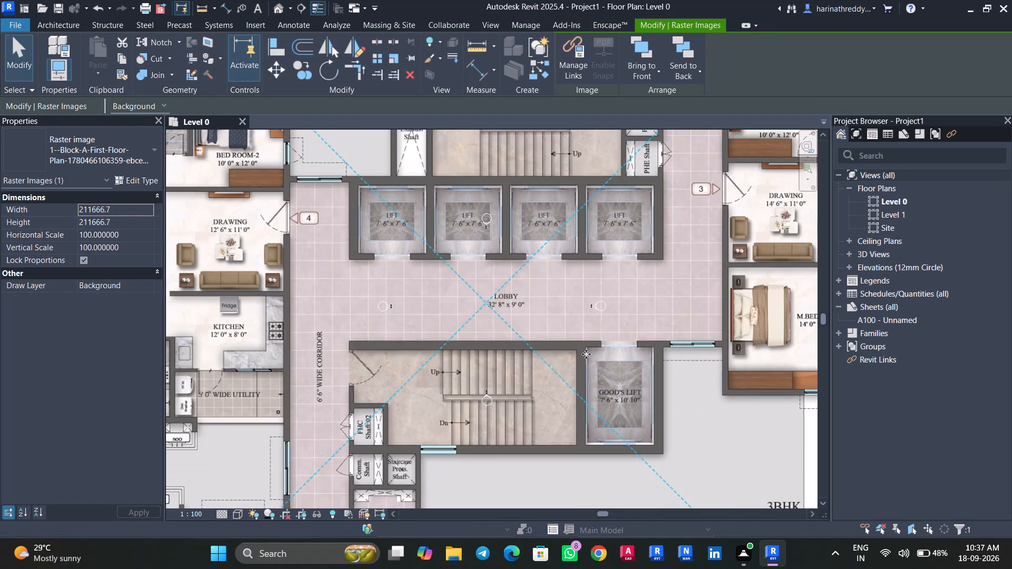
pyautogui.press('v')
pyautogui.click(430, 72)
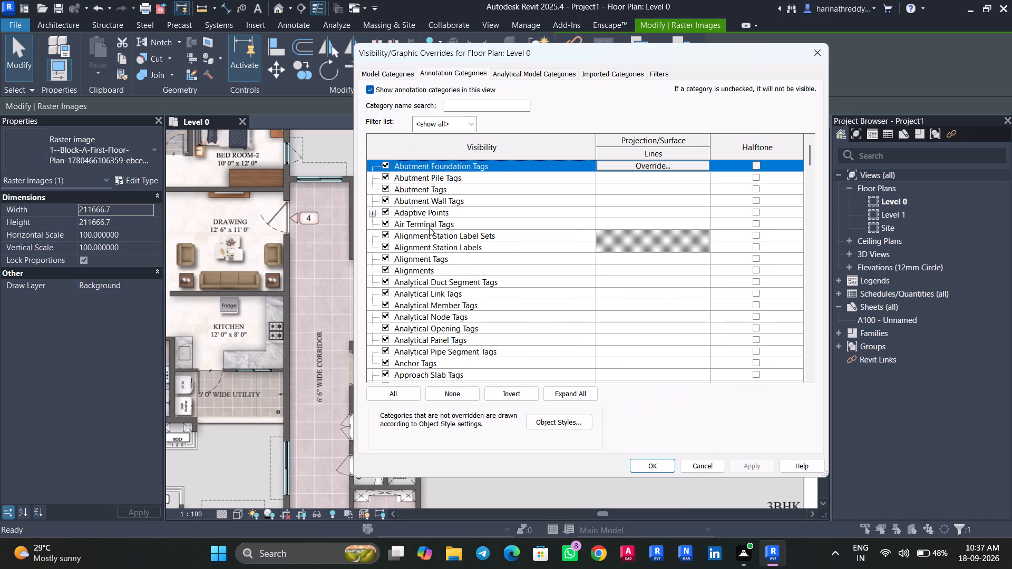
pyautogui.click(429, 227)
pyautogui.press('e')
pyautogui.scroll(-6, 428, 296)
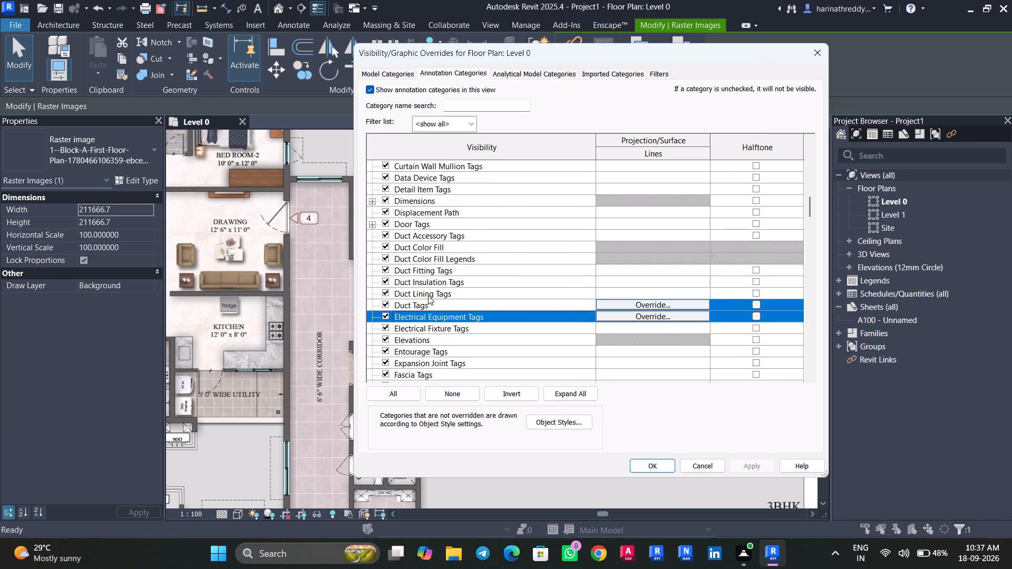
pyautogui.click(385, 316)
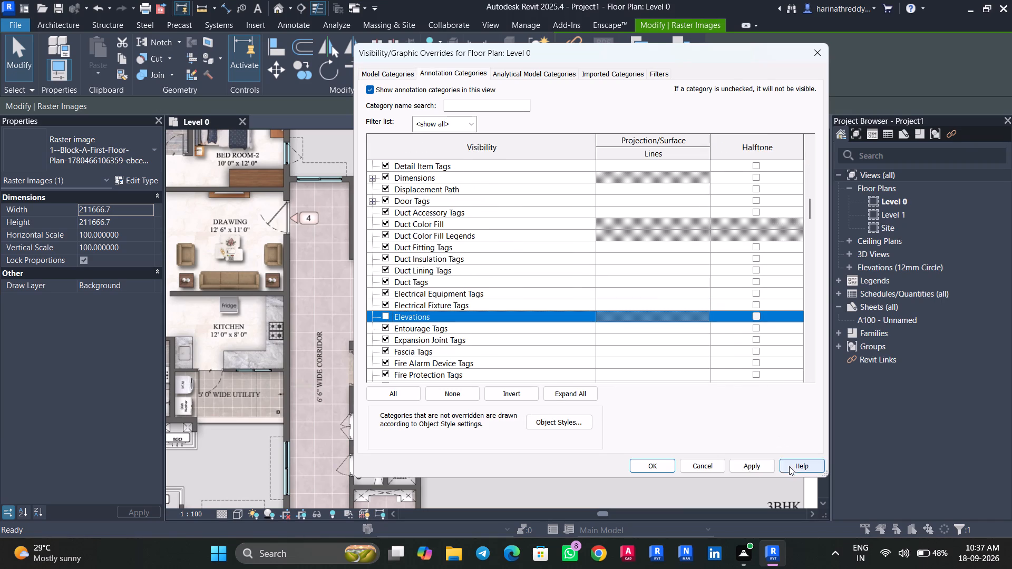
pyautogui.click(750, 466)
pyautogui.click(641, 467)
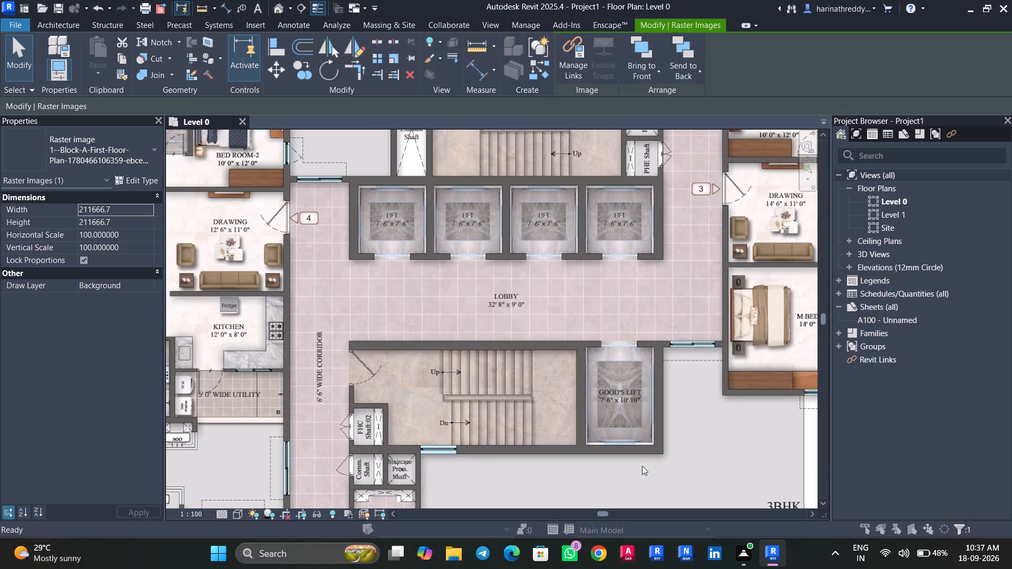
# Examine the labelled room dimensions across the linked plan's apartments, including the 3BHK 1992 Sft. unit's balcony.
pyautogui.scroll(-13, 456, 318)
pyautogui.click(456, 318)
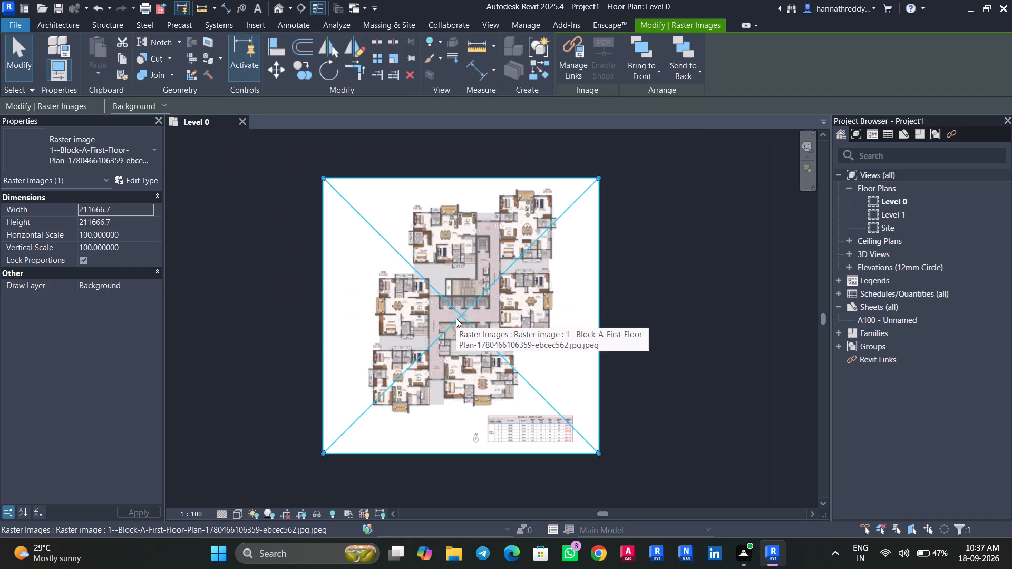
pyautogui.scroll(2, 456, 318)
pyautogui.scroll(-1, 456, 318)
pyautogui.scroll(20, 456, 318)
pyautogui.scroll(3, 456, 318)
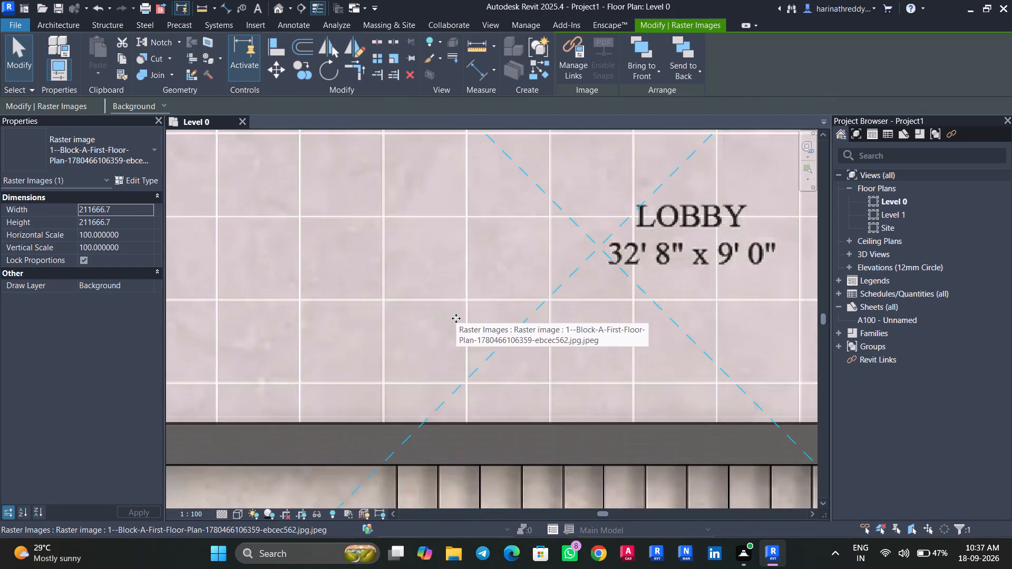
pyautogui.scroll(-10, 456, 318)
pyautogui.scroll(1, 456, 318)
pyautogui.scroll(-7, 456, 318)
pyautogui.scroll(6, 319, 330)
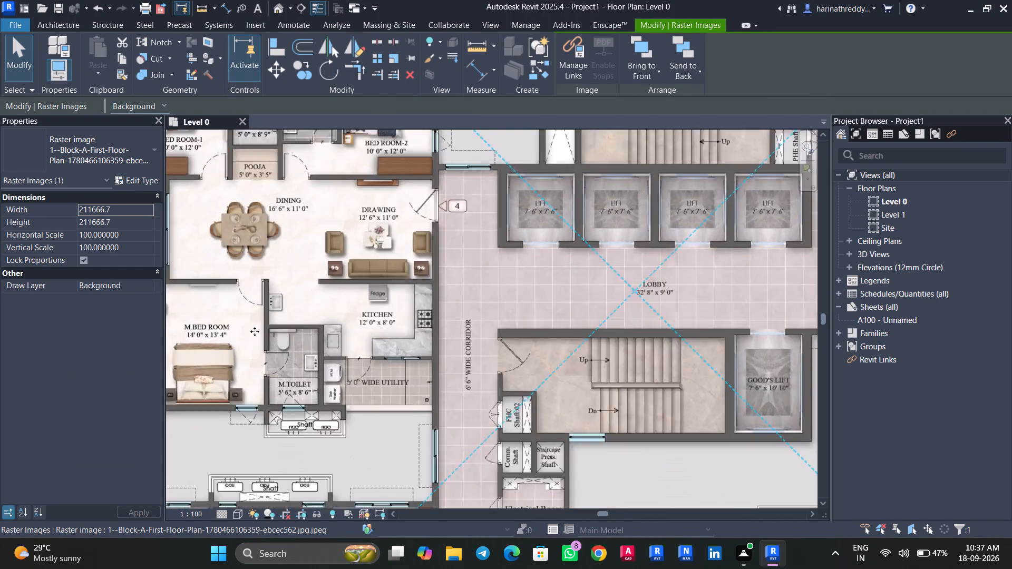
pyautogui.scroll(3, 255, 331)
pyautogui.moveTo(256, 331); pyautogui.dragTo(442, 379, button='middle')
pyautogui.scroll(-11, 347, 372)
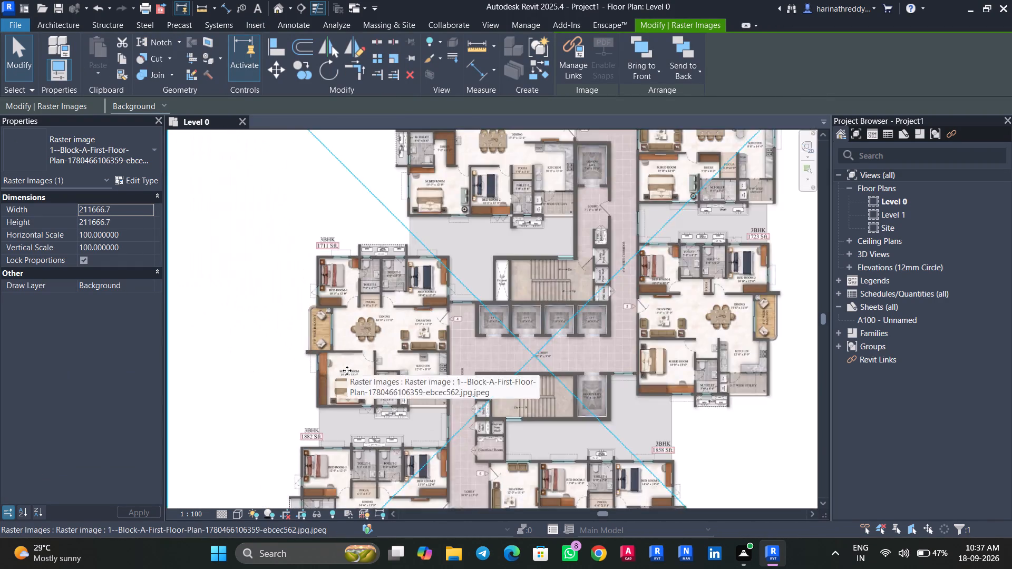
pyautogui.scroll(-7, 347, 370)
pyautogui.scroll(7, 421, 308)
pyautogui.scroll(-1, 422, 308)
pyautogui.scroll(2, 382, 290)
pyautogui.scroll(-1, 382, 290)
pyautogui.scroll(1, 382, 290)
pyautogui.scroll(6, 350, 195)
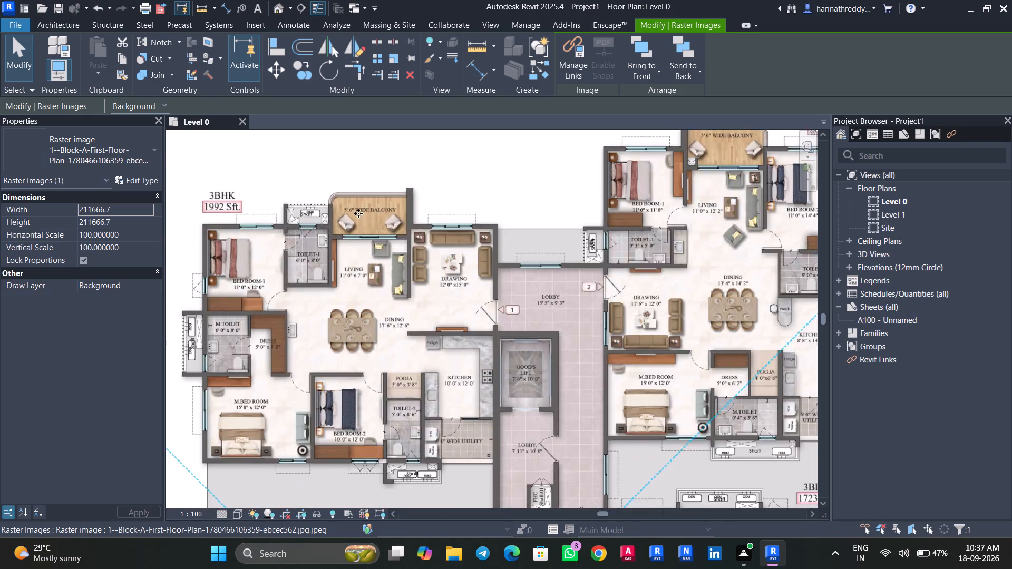
pyautogui.scroll(8, 358, 213)
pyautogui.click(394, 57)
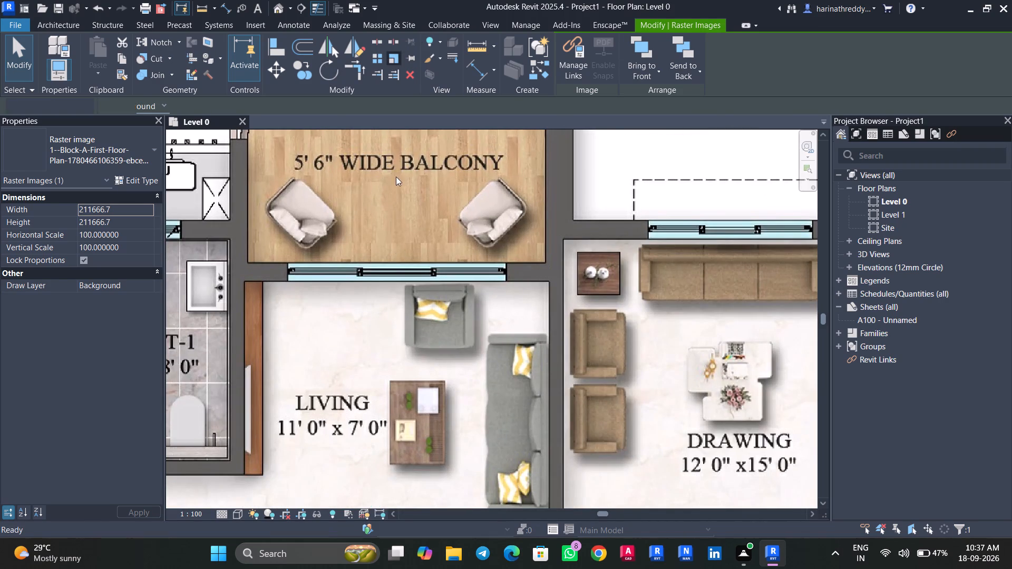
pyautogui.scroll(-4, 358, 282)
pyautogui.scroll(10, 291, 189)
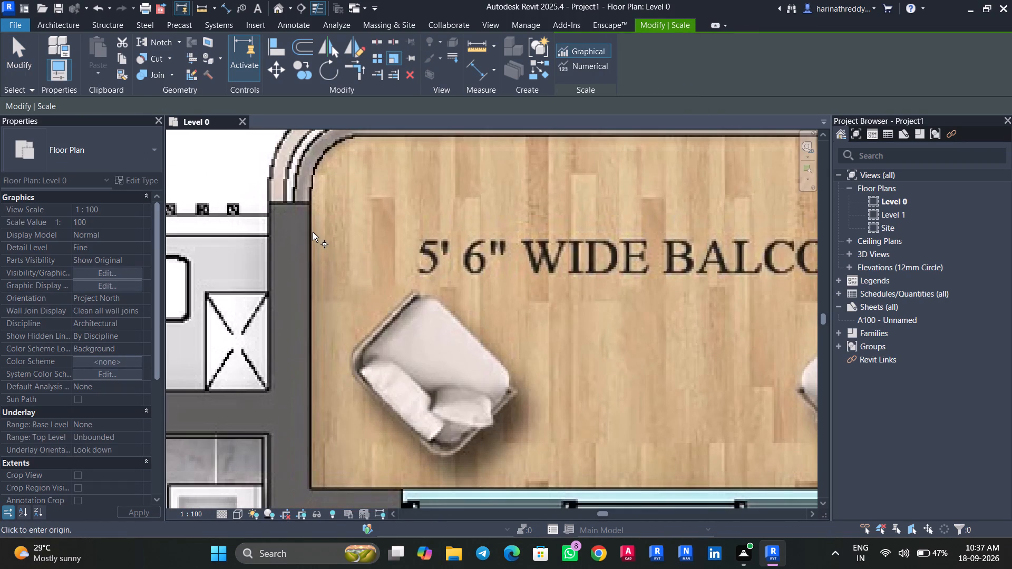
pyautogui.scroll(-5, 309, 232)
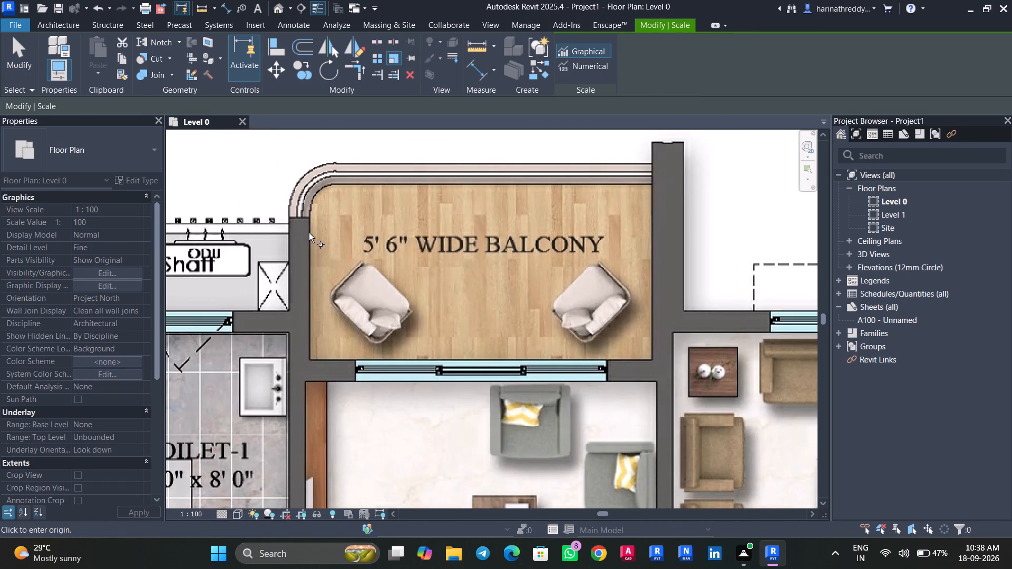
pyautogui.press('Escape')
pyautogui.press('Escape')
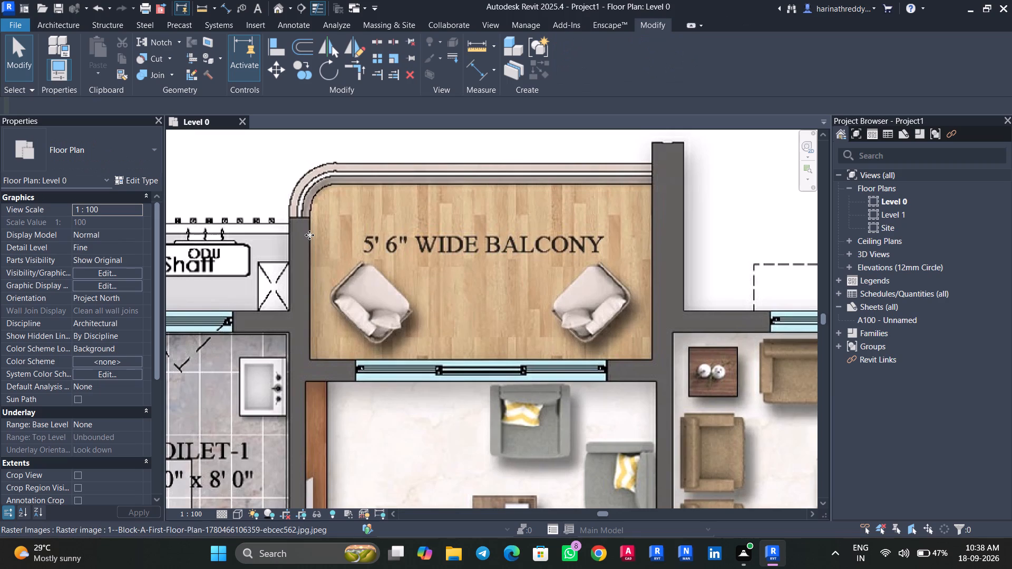
# Set the project's Distance units to feet with 1 decimal place and the ' unit symbol.
pyautogui.write('un')
pyautogui.click(434, 253)
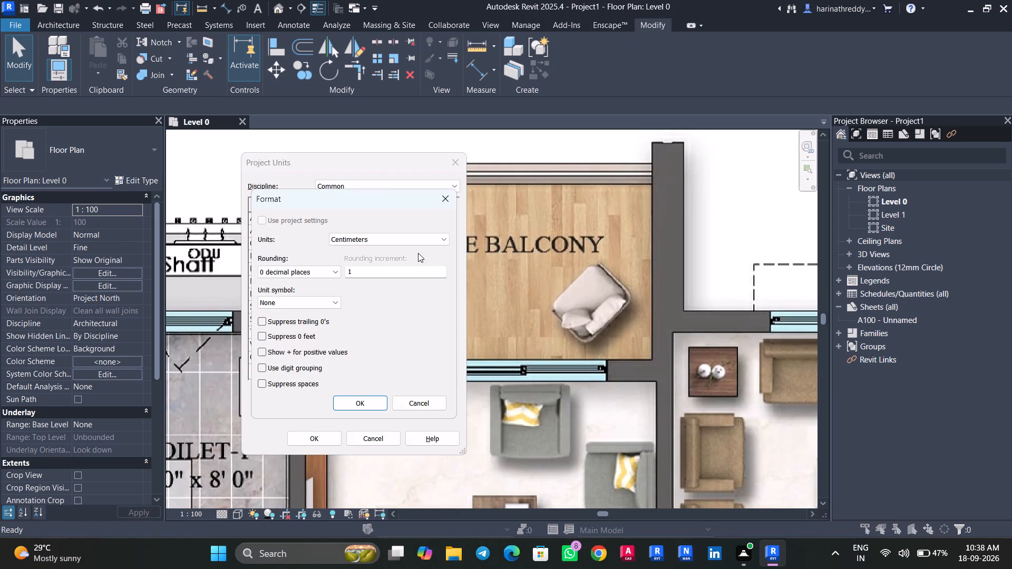
pyautogui.click(400, 237)
pyautogui.click(393, 268)
pyautogui.click(337, 269)
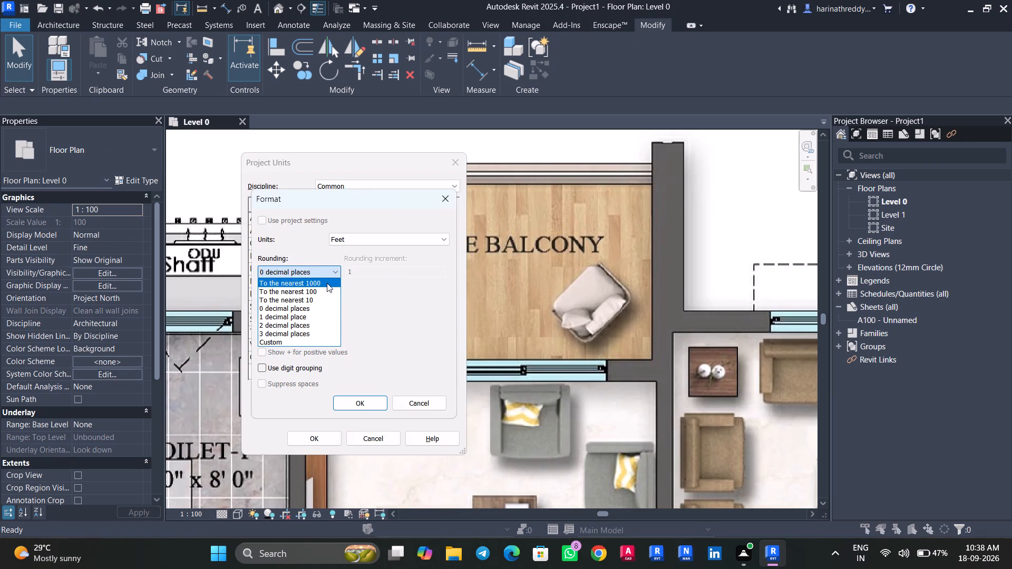
pyautogui.click(327, 318)
pyautogui.click(322, 303)
pyautogui.click(319, 318)
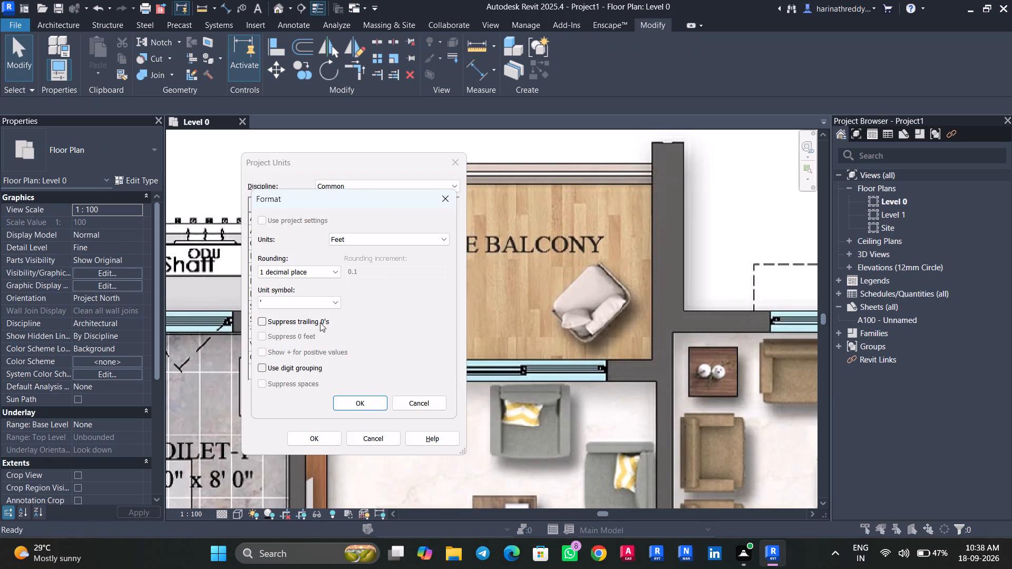
pyautogui.click(347, 399)
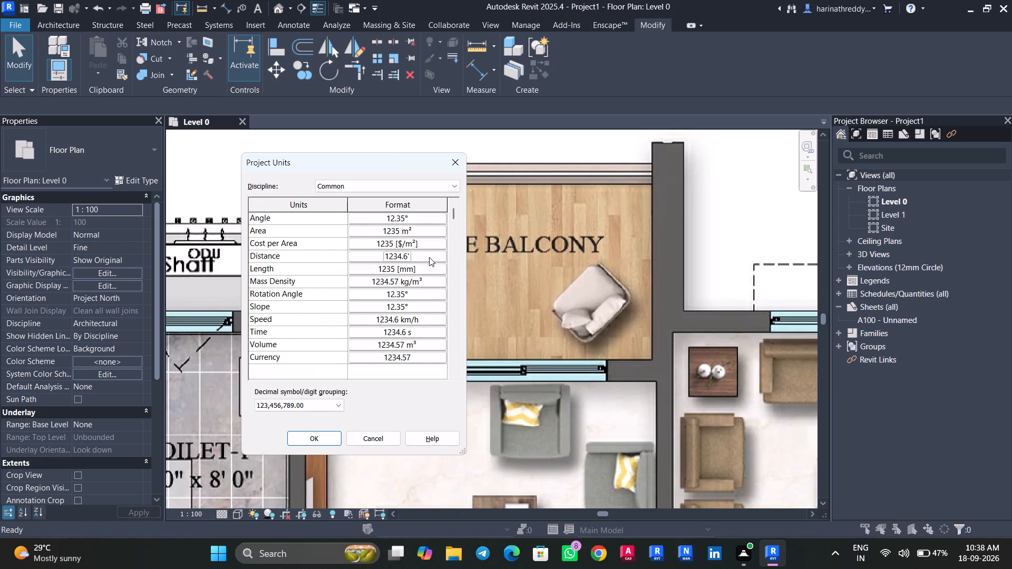
# Set the project's Length units to feet with 1 decimal place and the ' unit symbol, and apply the unit settings.
pyautogui.click(432, 270)
pyautogui.click(390, 242)
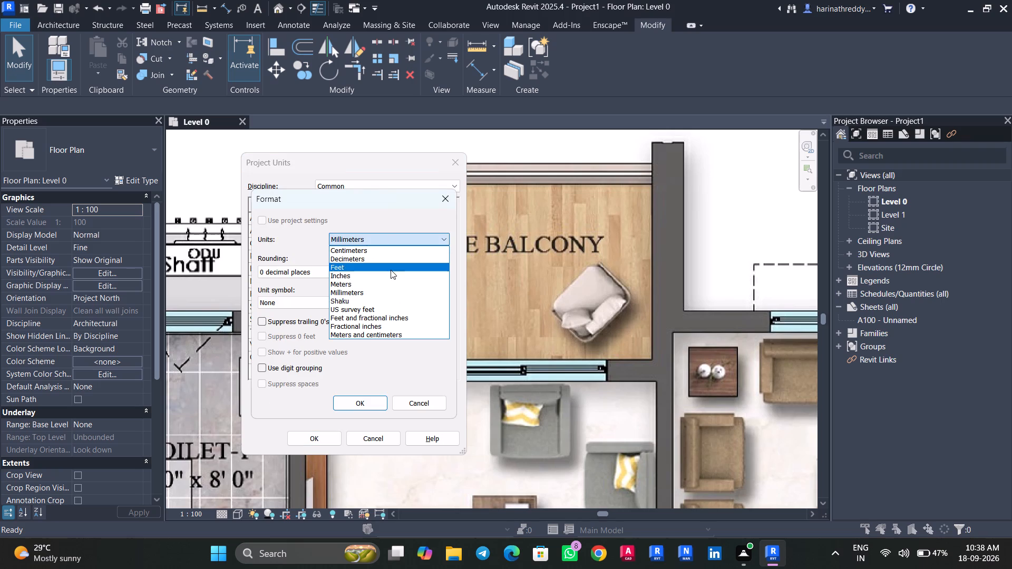
pyautogui.click(391, 270)
pyautogui.click(324, 272)
pyautogui.click(325, 316)
pyautogui.click(319, 295)
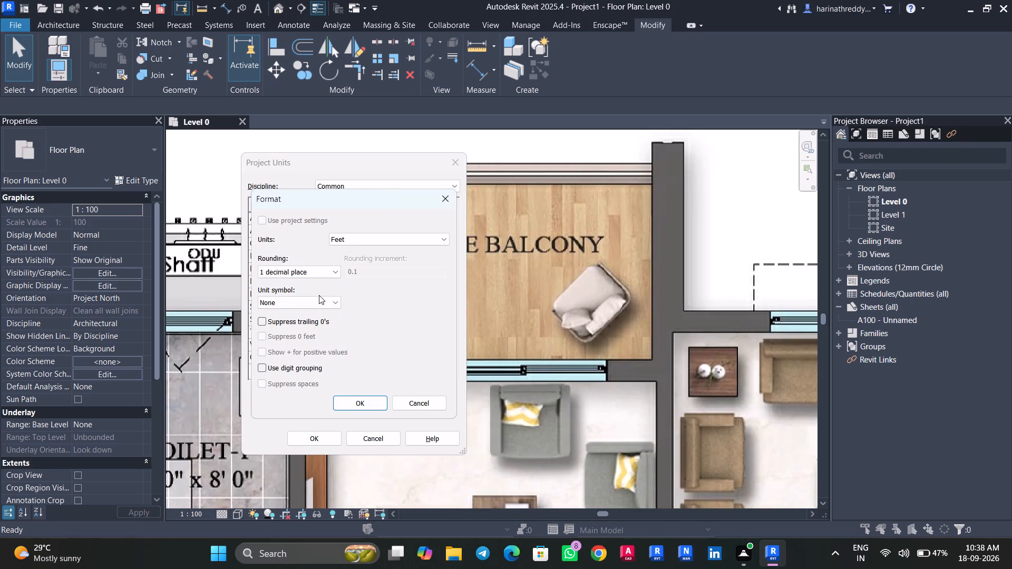
pyautogui.click(320, 302)
pyautogui.click(319, 322)
pyautogui.click(347, 392)
pyautogui.click(347, 401)
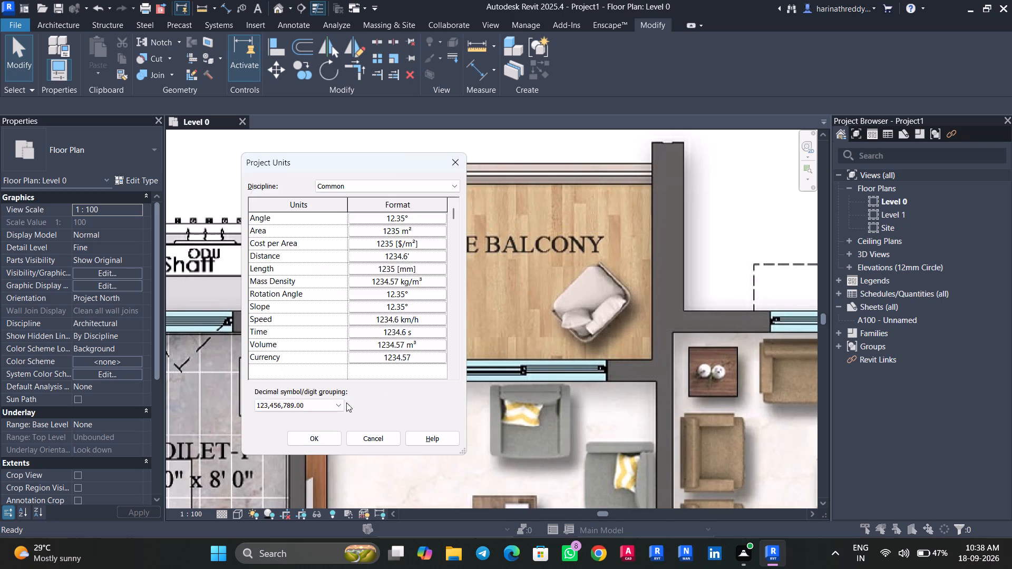
pyautogui.click(315, 439)
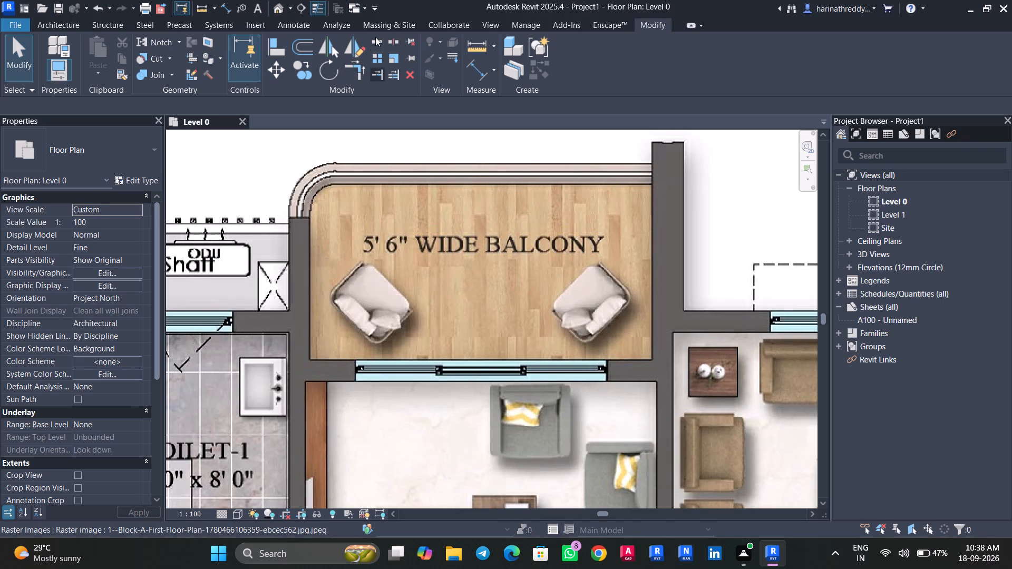
# Array the floor-plan image as 2 grouped, associated items, spaced horizontally by the 5' 6" wide balcony's inner span, about 40'.
pyautogui.click(366, 151)
pyautogui.click(375, 57)
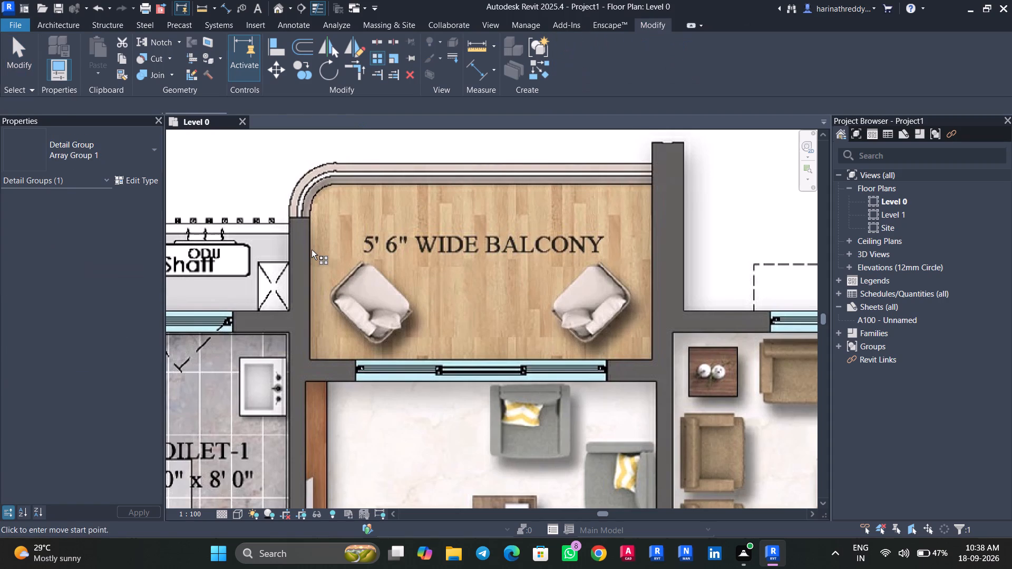
pyautogui.click(309, 249)
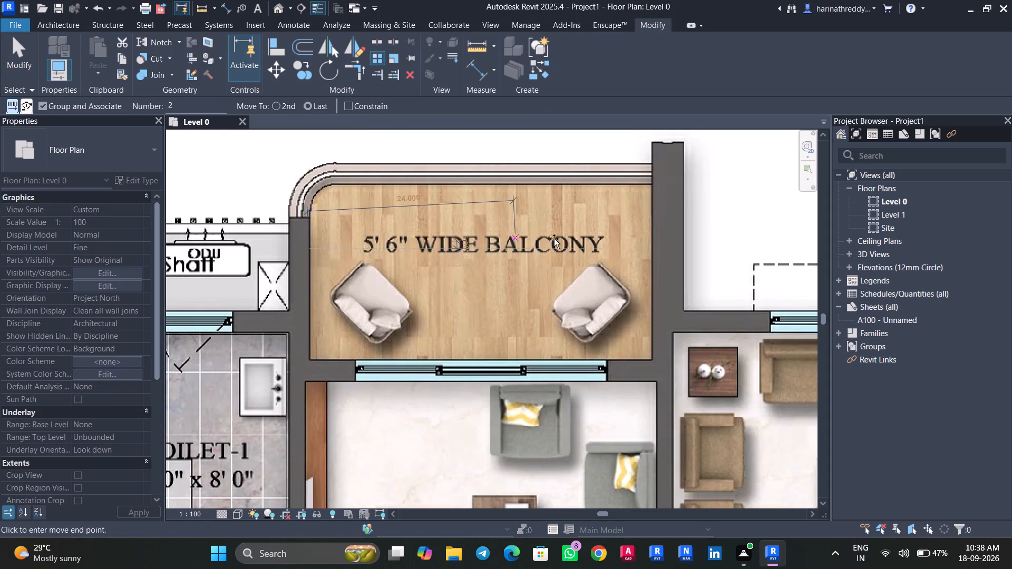
pyautogui.click(653, 250)
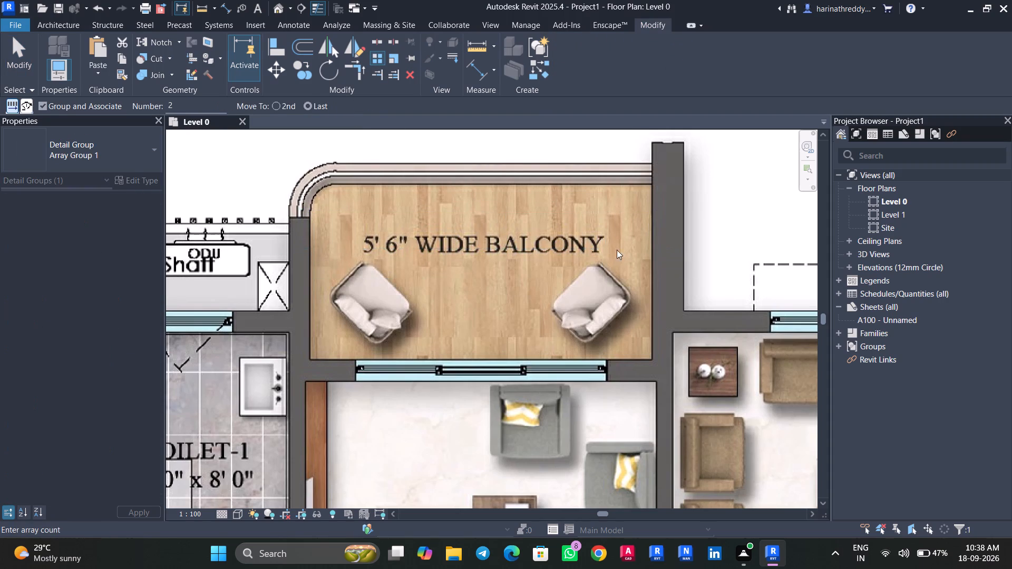
pyautogui.click(423, 232)
pyautogui.scroll(-4, 685, 216)
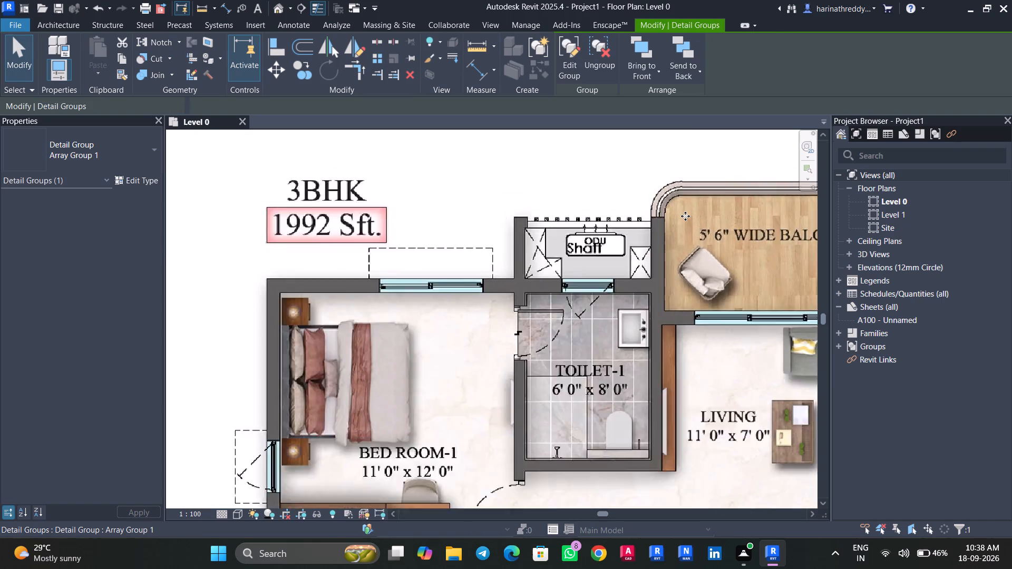
pyautogui.scroll(-2, 685, 216)
pyautogui.moveTo(693, 222); pyautogui.dragTo(290, 234, button='middle')
pyautogui.click(327, 229)
pyautogui.press('Escape')
pyautogui.press('Escape')
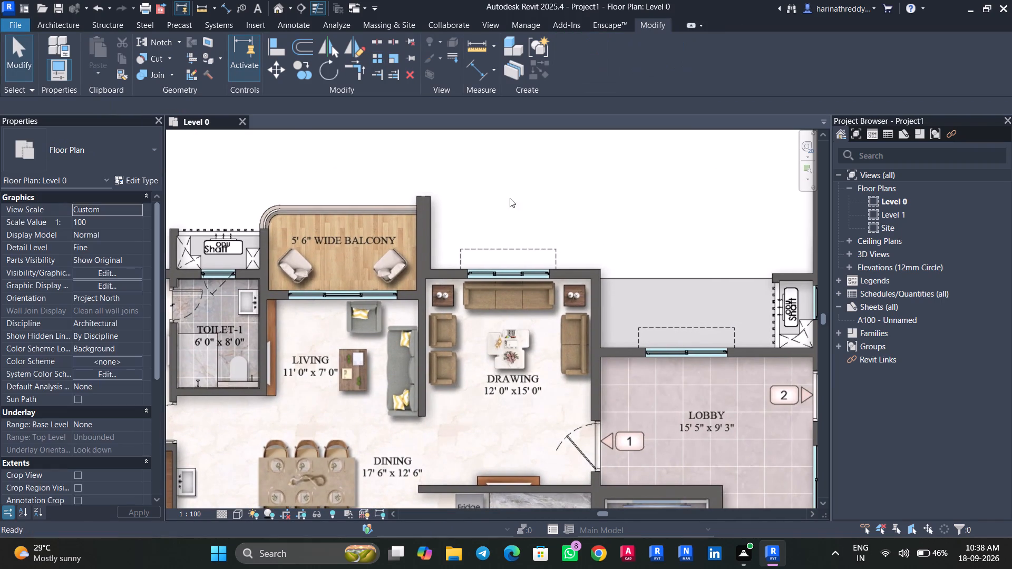
# Undo the array of the floor-plan image.
pyautogui.click(494, 198)
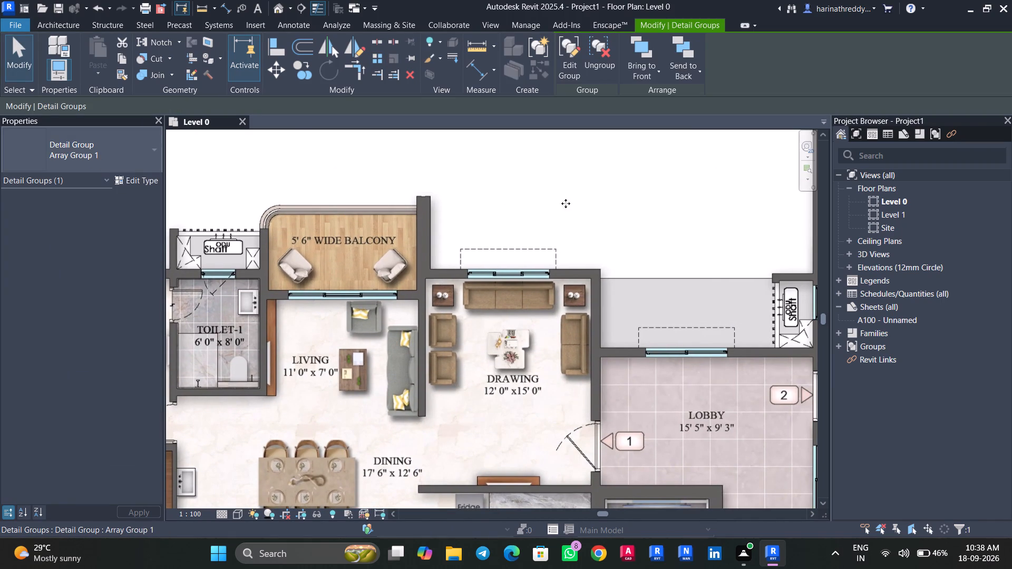
pyautogui.hotkey('ctrl', 'z')
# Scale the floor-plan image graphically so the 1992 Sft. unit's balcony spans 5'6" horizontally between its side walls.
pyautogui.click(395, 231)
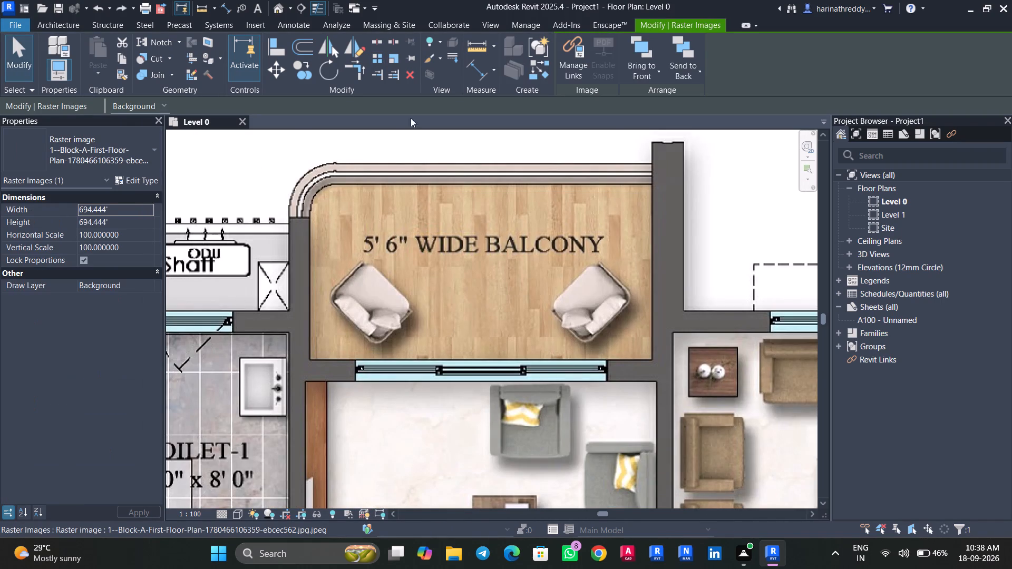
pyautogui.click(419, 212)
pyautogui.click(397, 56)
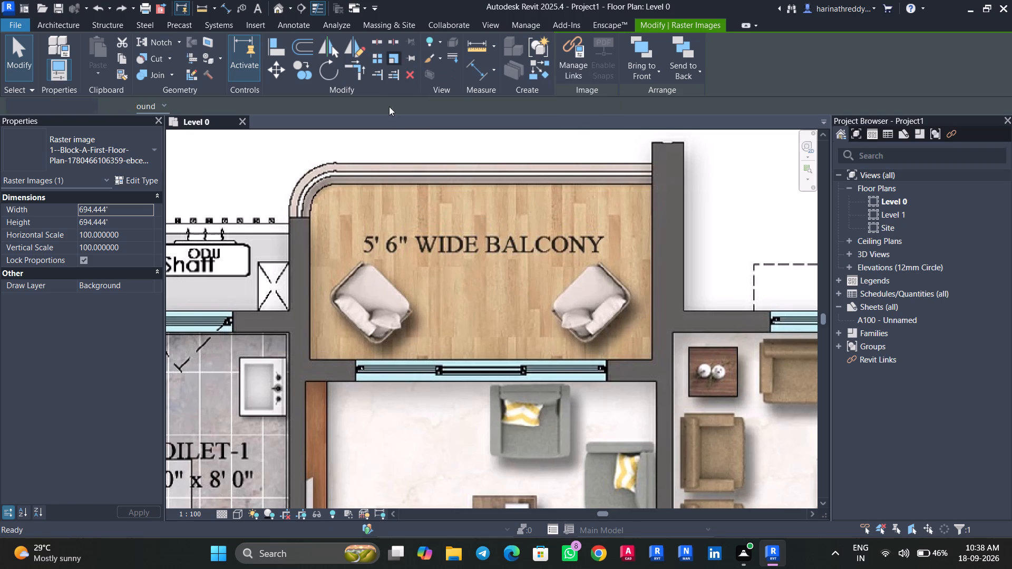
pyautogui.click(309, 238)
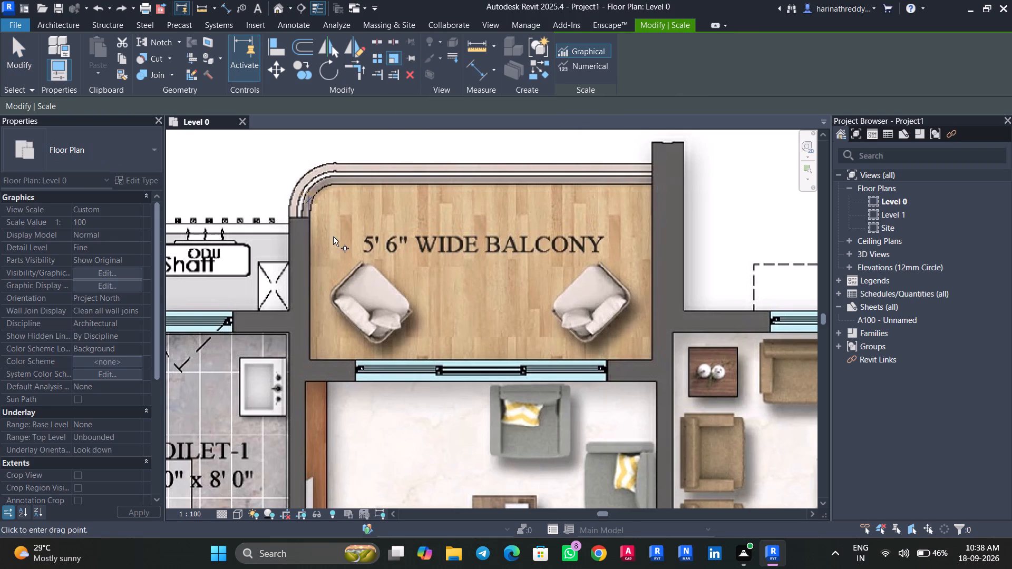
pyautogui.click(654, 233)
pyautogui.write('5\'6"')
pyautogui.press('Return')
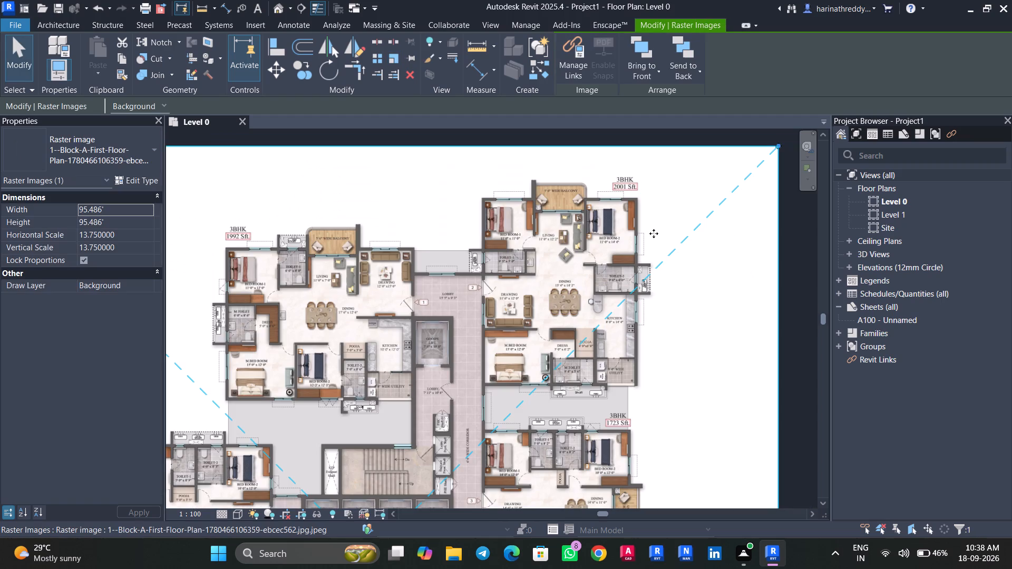
# Examine the rescaled plan from the 1992 Sft. unit past the lift lobby to the 1882 Sft. unit's labelled room dimensions.
pyautogui.scroll(7, 364, 397)
pyautogui.moveTo(367, 397); pyautogui.dragTo(567, 244, button='middle')
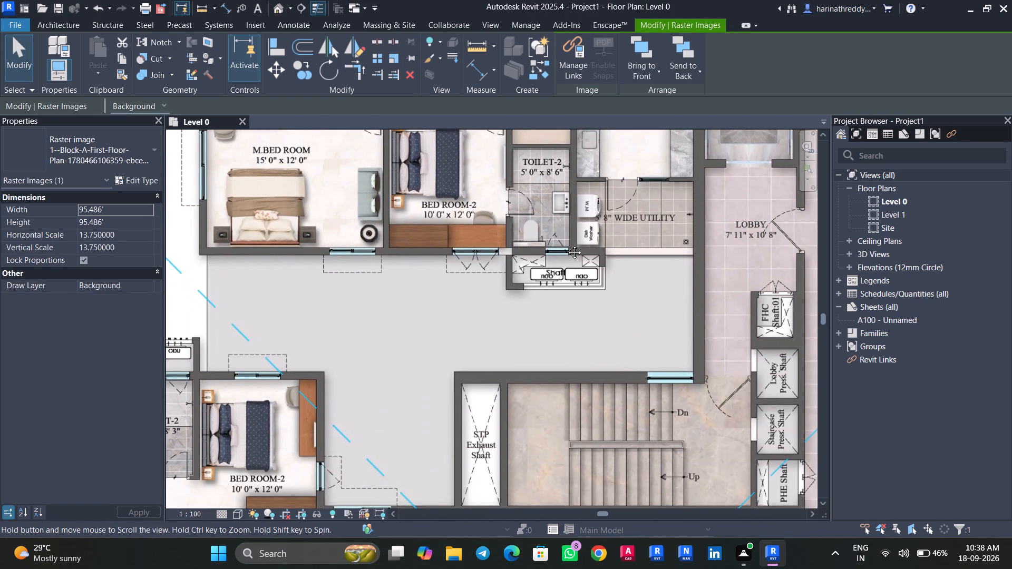
pyautogui.moveTo(567, 244); pyautogui.dragTo(543, 162, button='middle')
pyautogui.moveTo(541, 350); pyautogui.dragTo(507, 94, button='middle')
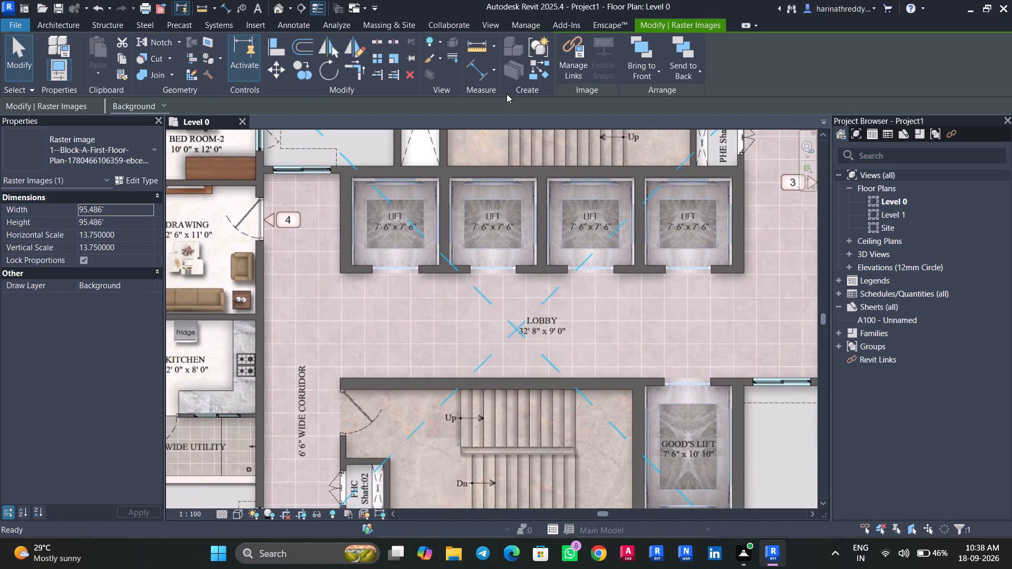
pyautogui.scroll(-5, 472, 268)
pyautogui.moveTo(473, 293); pyautogui.dragTo(546, 7, button='middle')
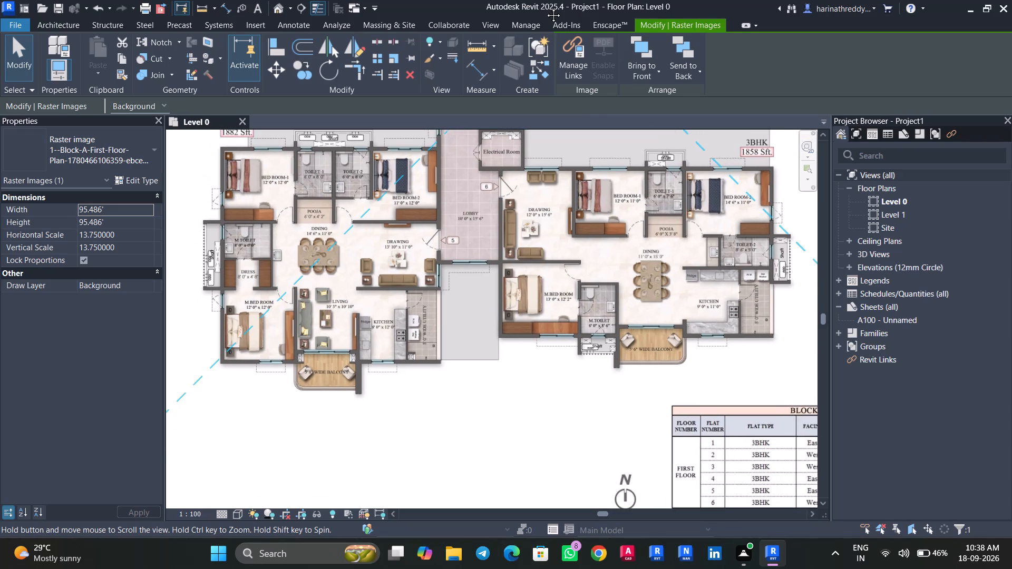
pyautogui.moveTo(546, 7); pyautogui.dragTo(688, 76, button='middle')
pyautogui.scroll(8, 427, 248)
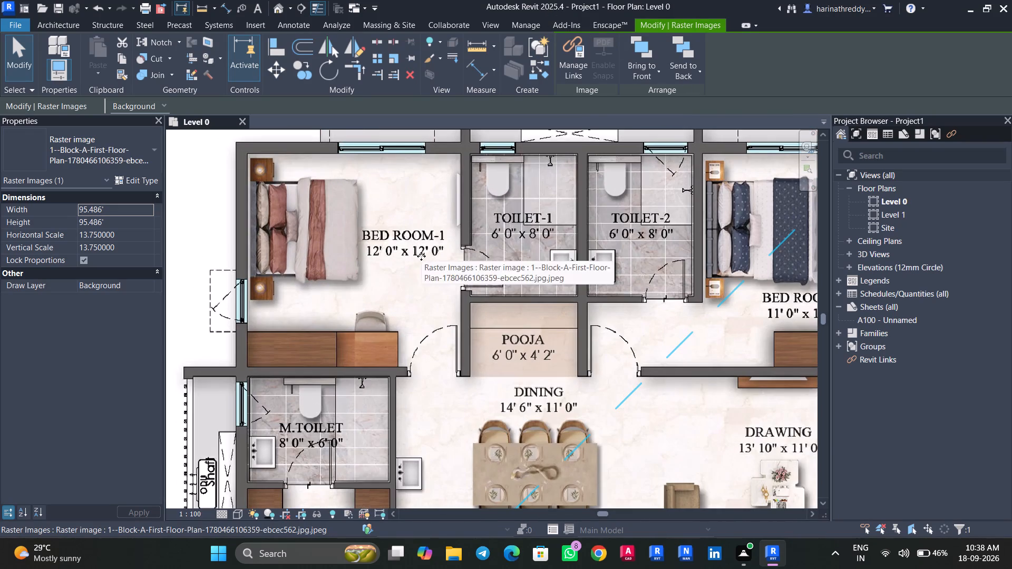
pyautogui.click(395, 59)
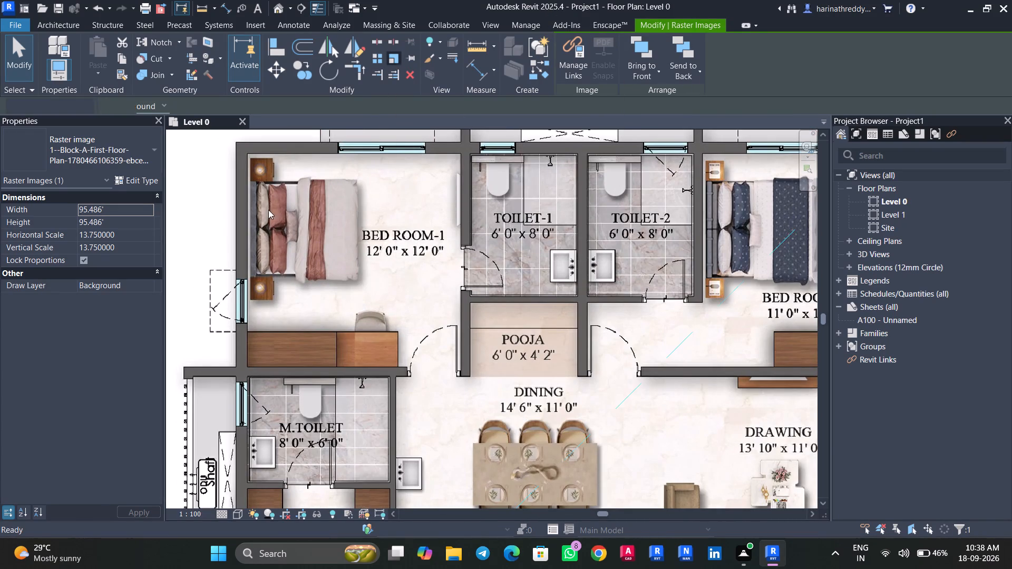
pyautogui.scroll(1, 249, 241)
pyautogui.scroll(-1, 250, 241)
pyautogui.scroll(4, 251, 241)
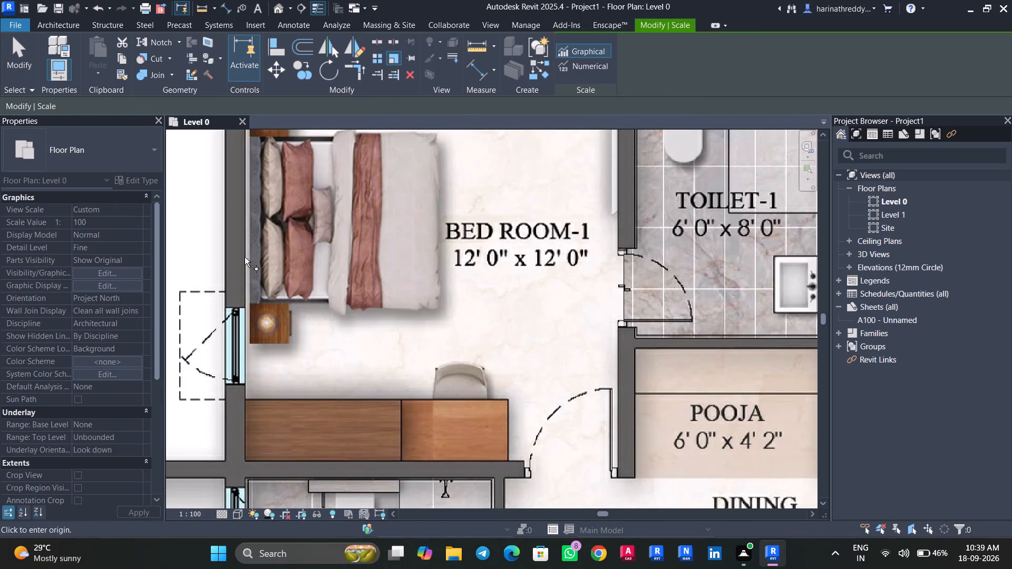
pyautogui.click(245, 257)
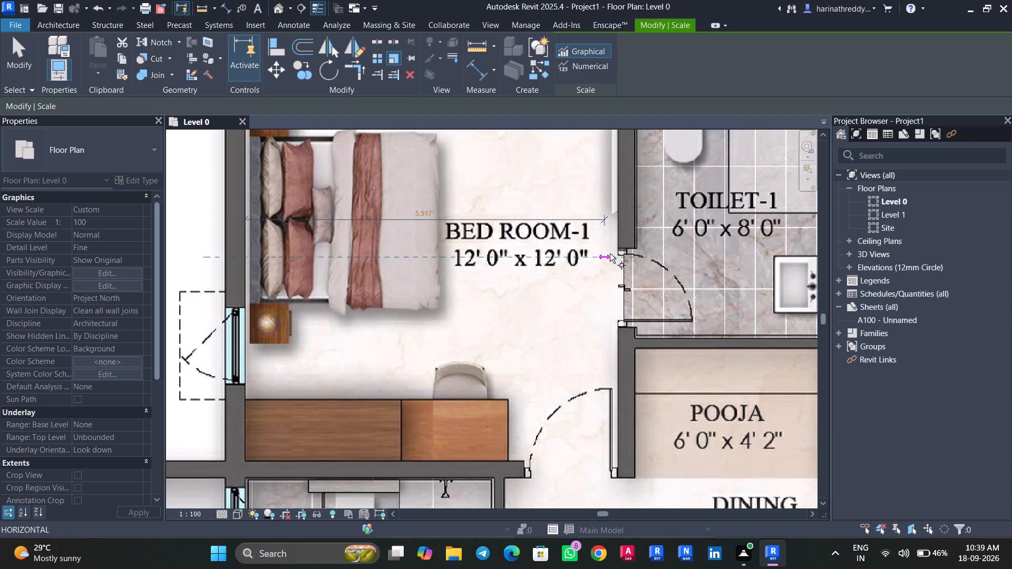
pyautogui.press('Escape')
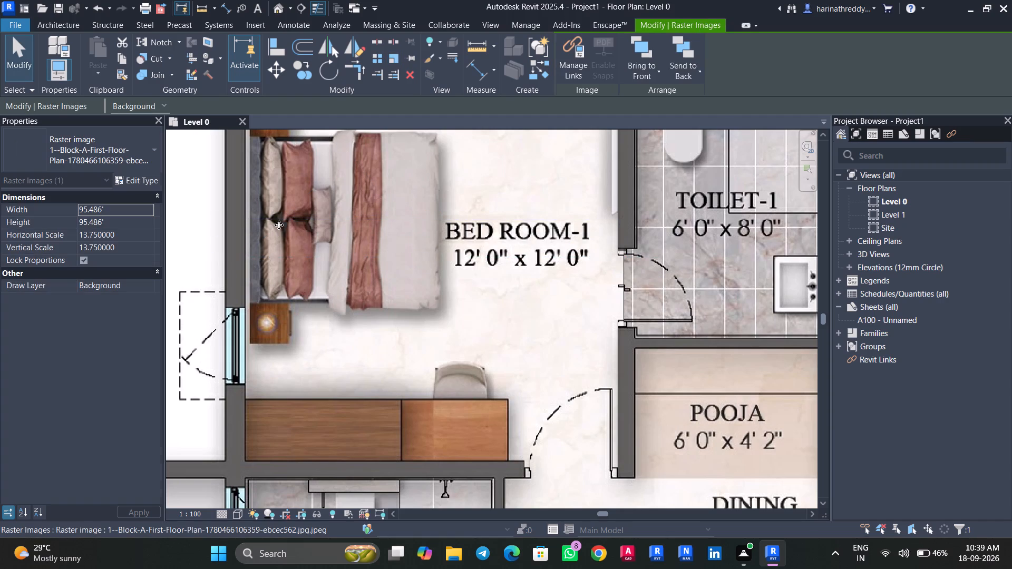
# Scale the floor-plan image graphically so the 1882 Sft. unit's BED ROOM-1 is 12' wide between its inner side-wall faces.
pyautogui.click(409, 174)
pyautogui.click(390, 58)
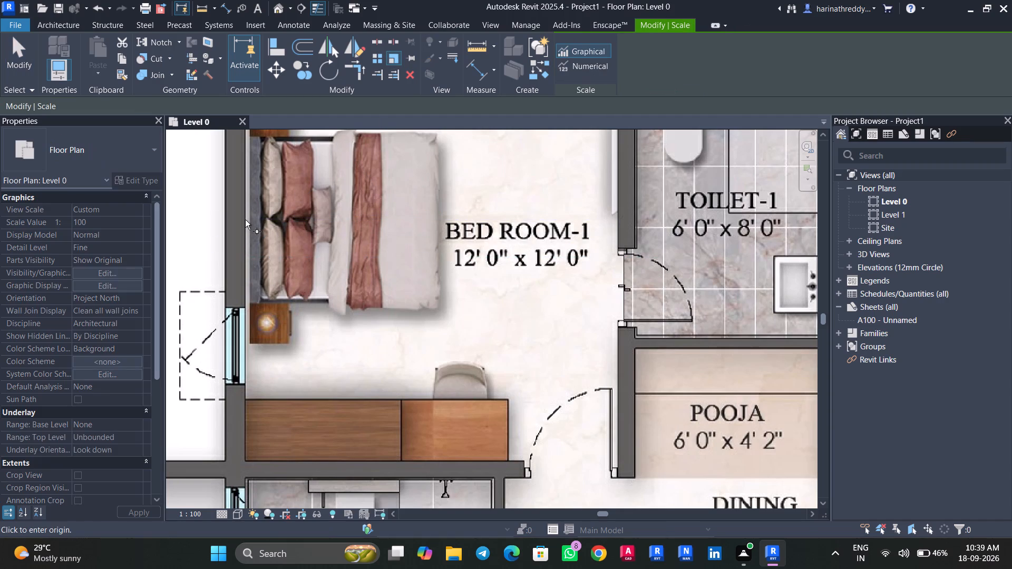
pyautogui.click(245, 211)
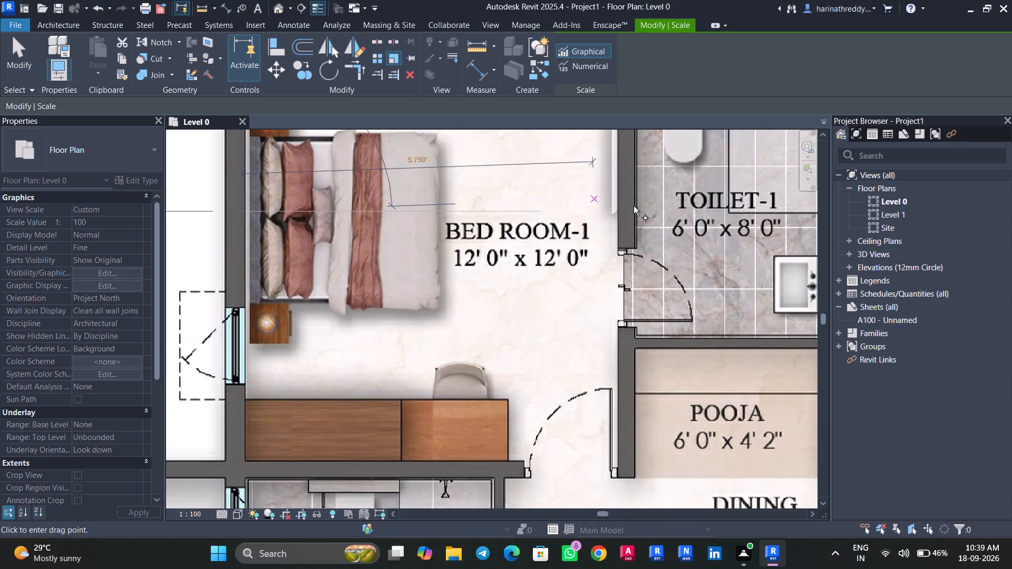
pyautogui.scroll(14, 620, 212)
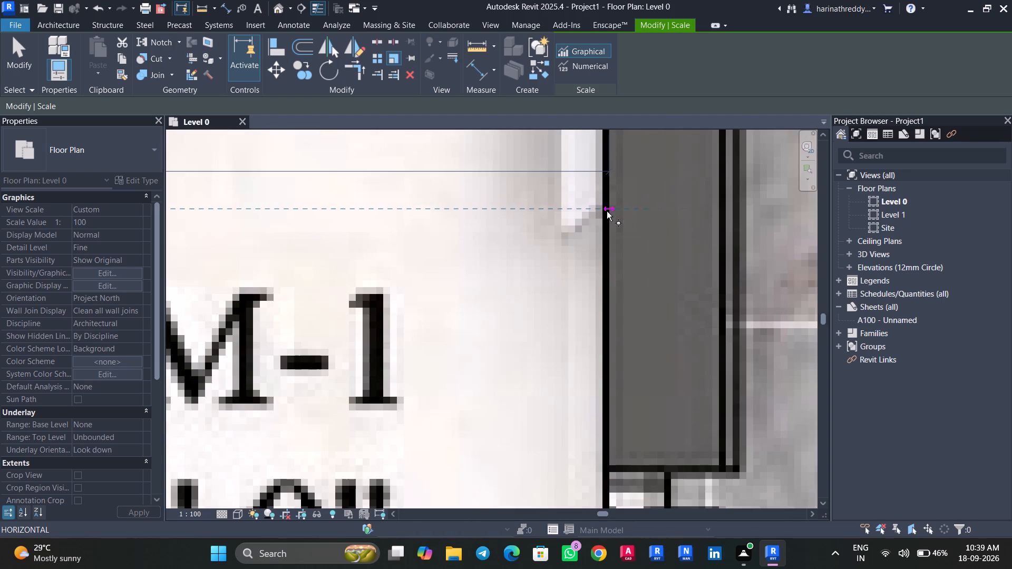
pyautogui.click(607, 211)
pyautogui.scroll(-6, 606, 211)
pyautogui.scroll(1, 606, 211)
pyautogui.scroll(-3, 606, 211)
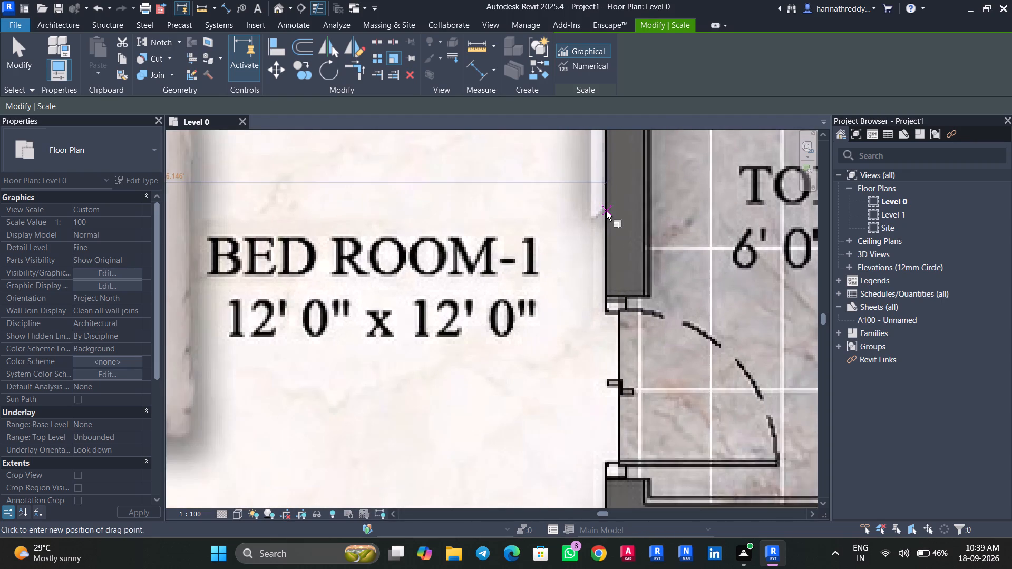
pyautogui.scroll(-1, 606, 211)
pyautogui.write('12')
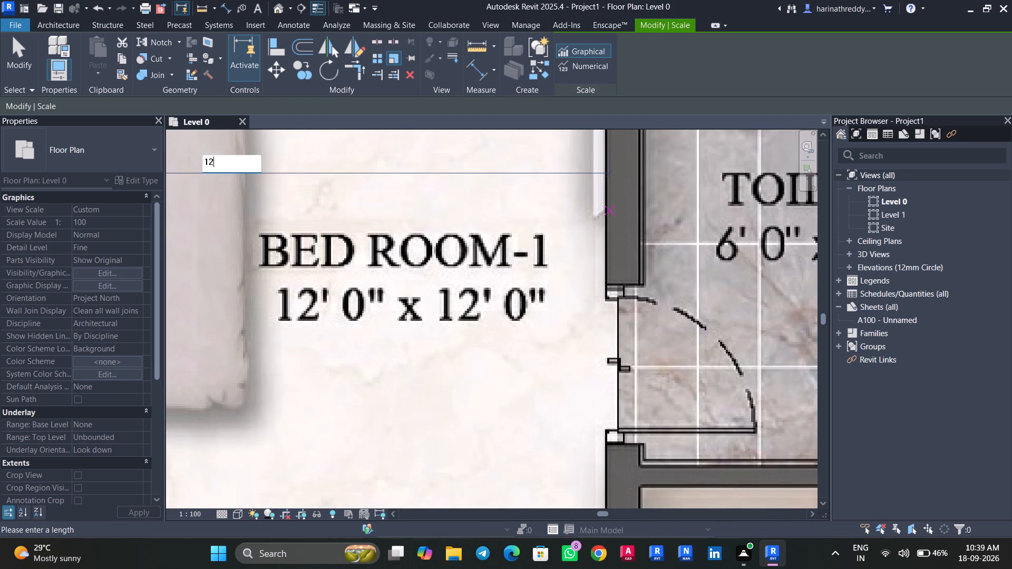
pyautogui.press("'")
pyautogui.press('x')
pyautogui.write('12')
pyautogui.press('BackSpace')
pyautogui.press('BackSpace')
pyautogui.press('BackSpace')
pyautogui.press('Return')
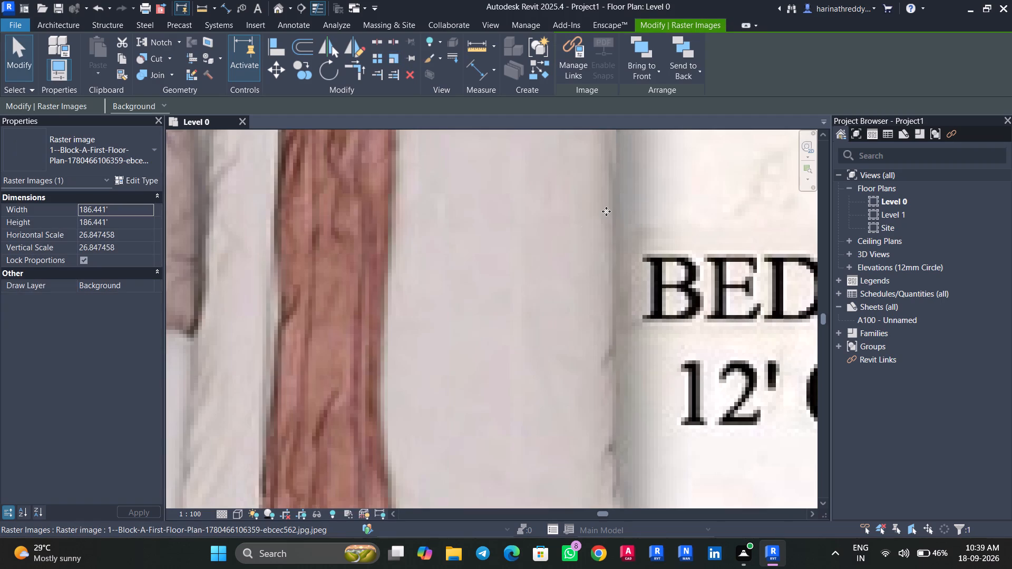
# Scale the floor-plan image graphically again, setting the same BED ROOM-1's vertical span between its inner wall faces to 12'.
pyautogui.scroll(-1, 610, 302)
pyautogui.scroll(1, 610, 302)
pyautogui.scroll(-17, 610, 302)
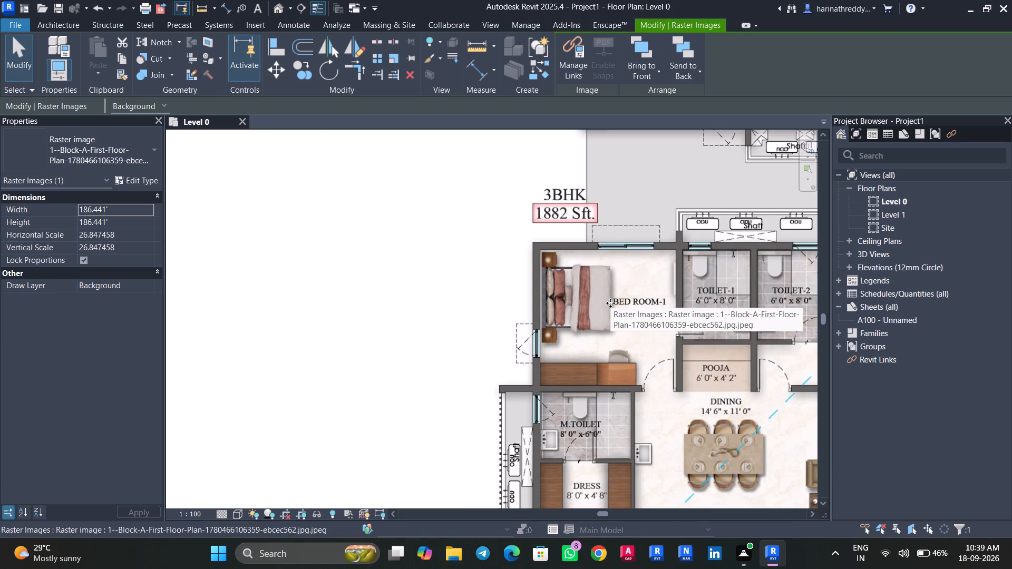
pyautogui.scroll(-10, 420, 316)
pyautogui.scroll(-3, 546, 385)
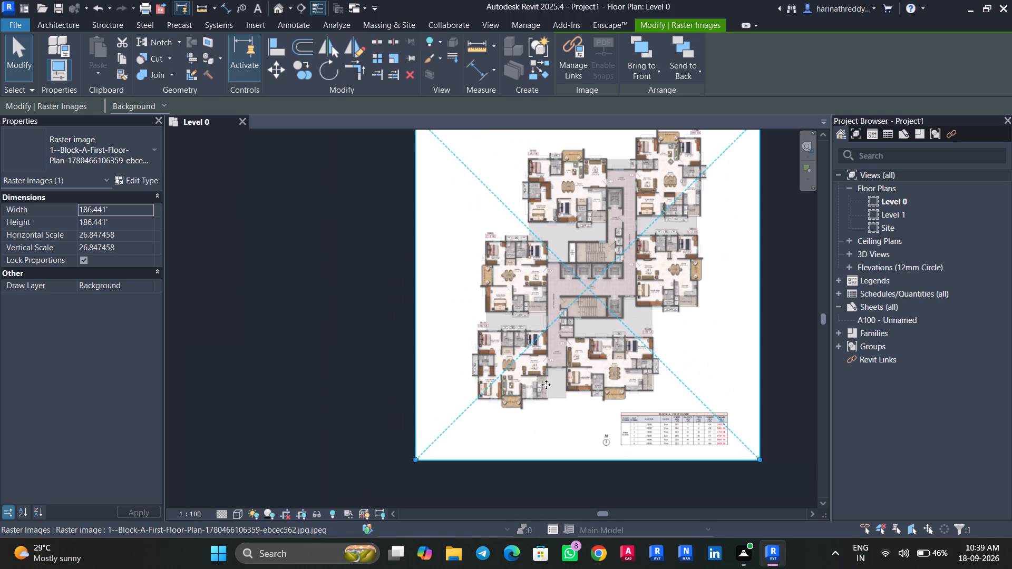
pyautogui.scroll(10, 538, 386)
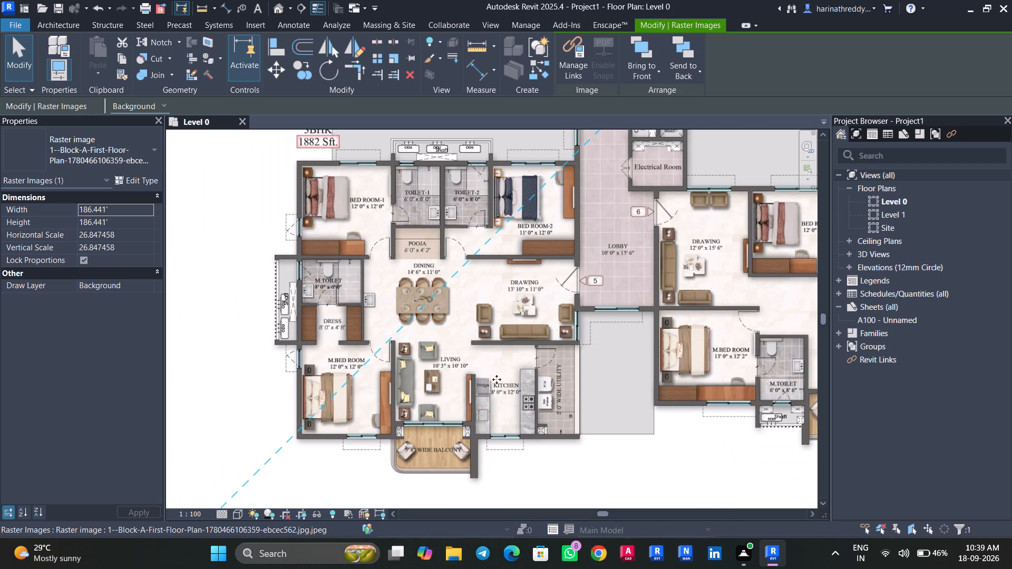
pyautogui.click(392, 65)
pyautogui.scroll(4, 335, 291)
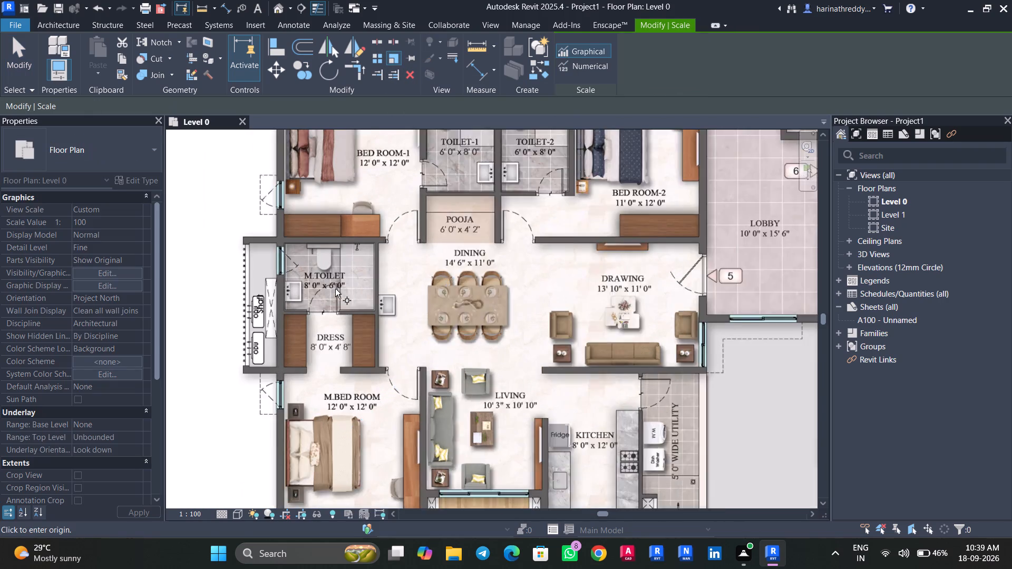
pyautogui.scroll(1, 335, 289)
pyautogui.moveTo(338, 139); pyautogui.dragTo(342, 315, button='middle')
pyautogui.scroll(4, 332, 224)
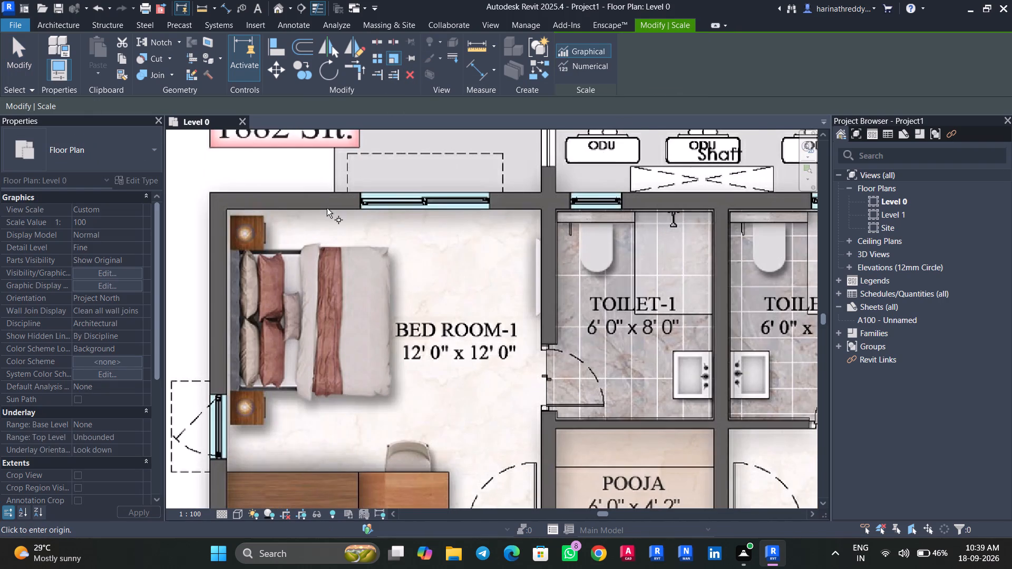
pyautogui.click(327, 208)
pyautogui.scroll(1, 317, 428)
pyautogui.moveTo(317, 428); pyautogui.dragTo(351, 156, button='middle')
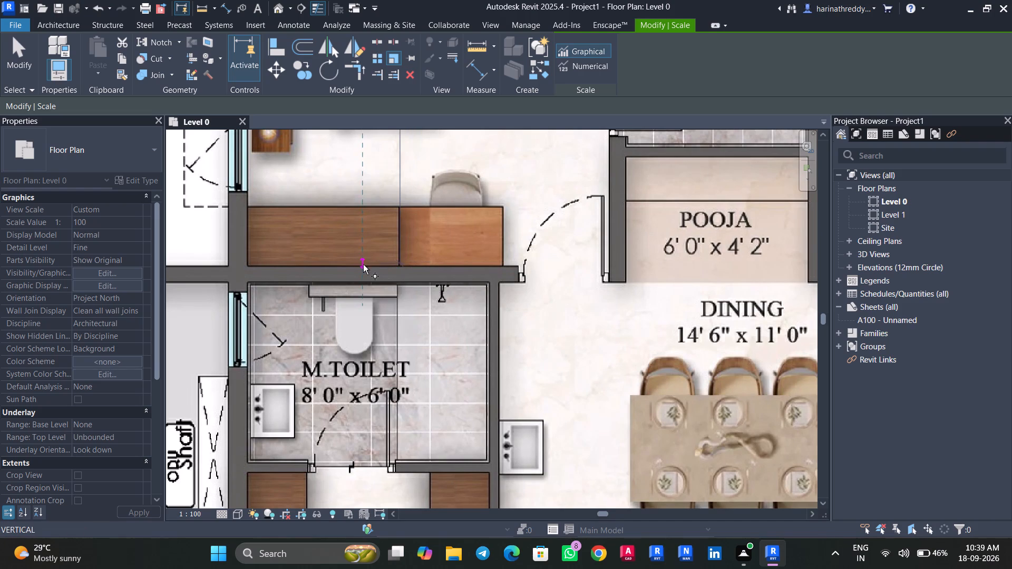
pyautogui.scroll(3, 362, 267)
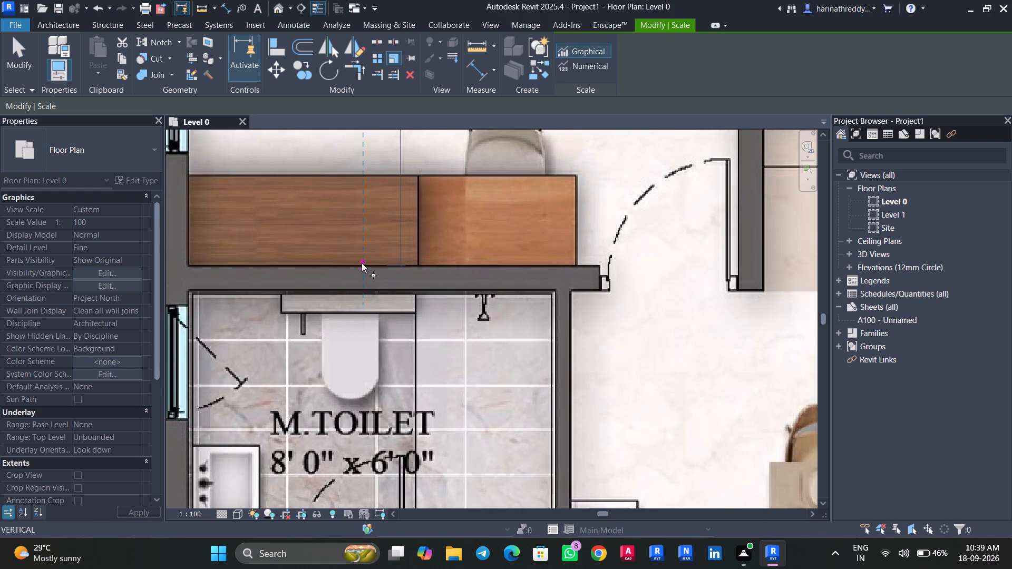
pyautogui.click(361, 263)
pyautogui.scroll(-6, 361, 263)
pyautogui.scroll(1, 361, 263)
pyautogui.scroll(-4, 361, 263)
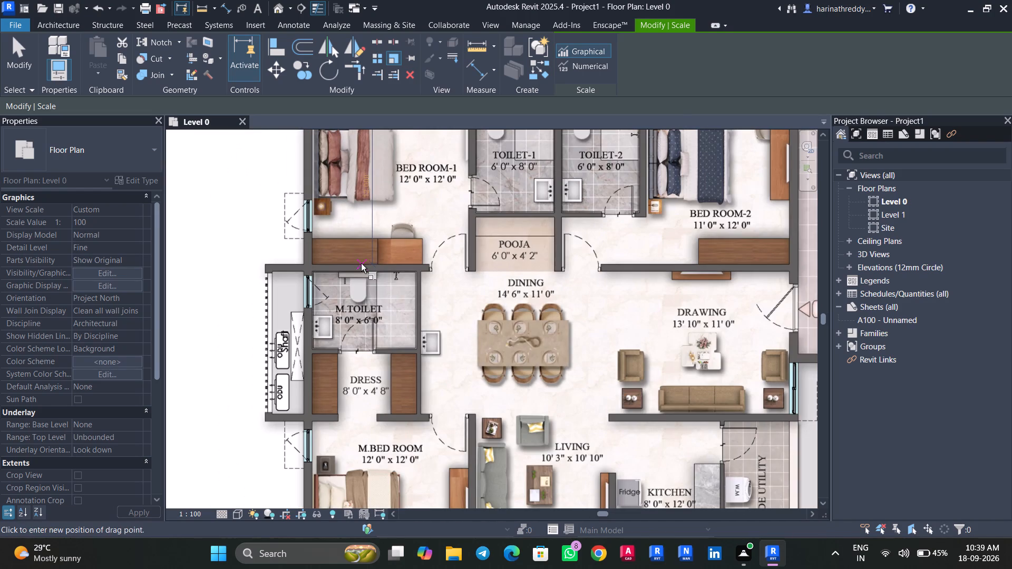
pyautogui.write("12'")
pyautogui.press('Return')
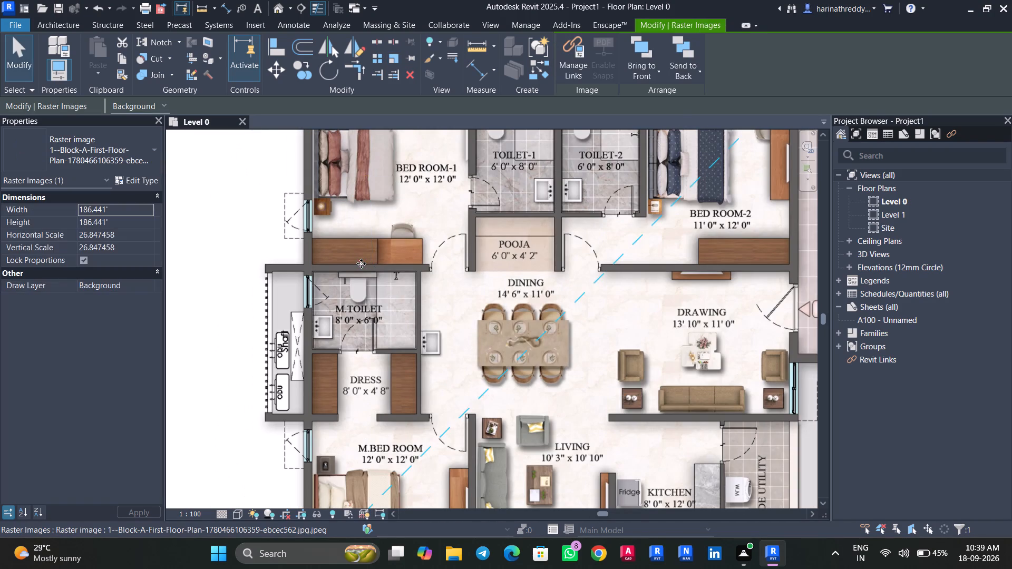
# Scale the floor-plan image graphically so the 1882 Sft. unit's M.BED ROOM spans 12' vertically between its inner wall faces.
pyautogui.scroll(-4, 354, 277)
pyautogui.scroll(9, 462, 366)
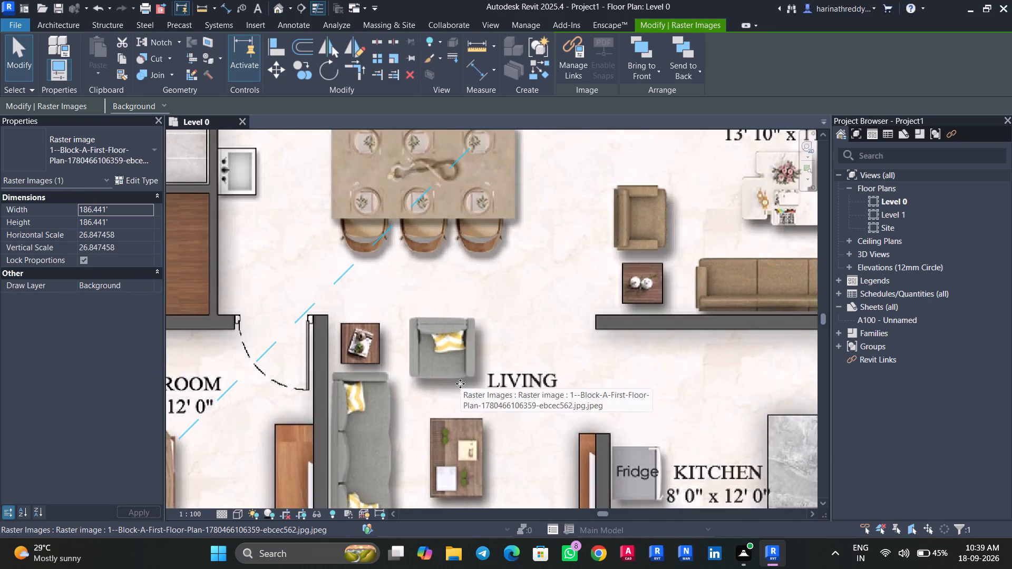
pyautogui.scroll(-6, 460, 384)
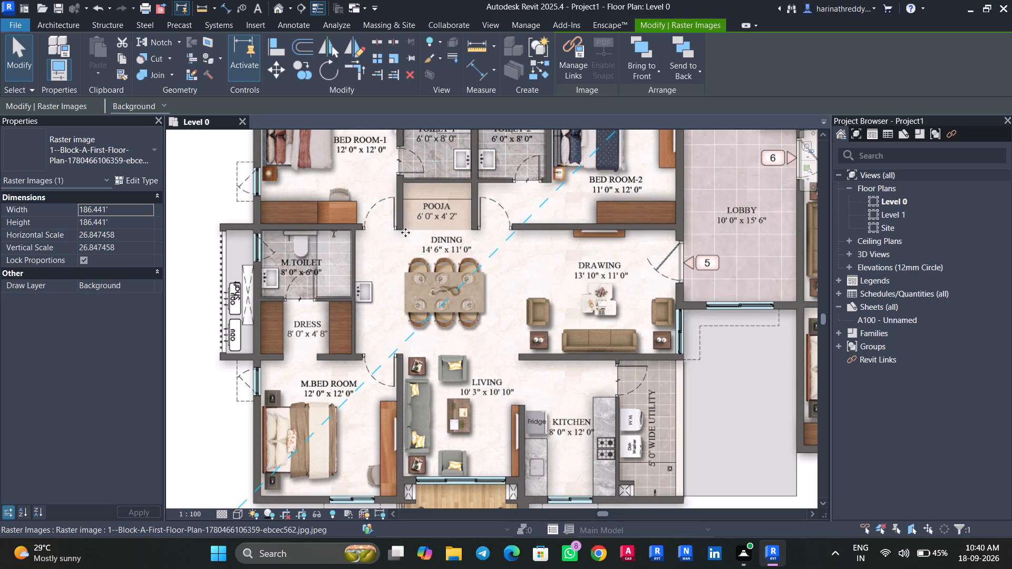
pyautogui.click(394, 58)
pyautogui.scroll(2, 317, 475)
pyautogui.scroll(-1, 317, 476)
pyautogui.scroll(4, 353, 484)
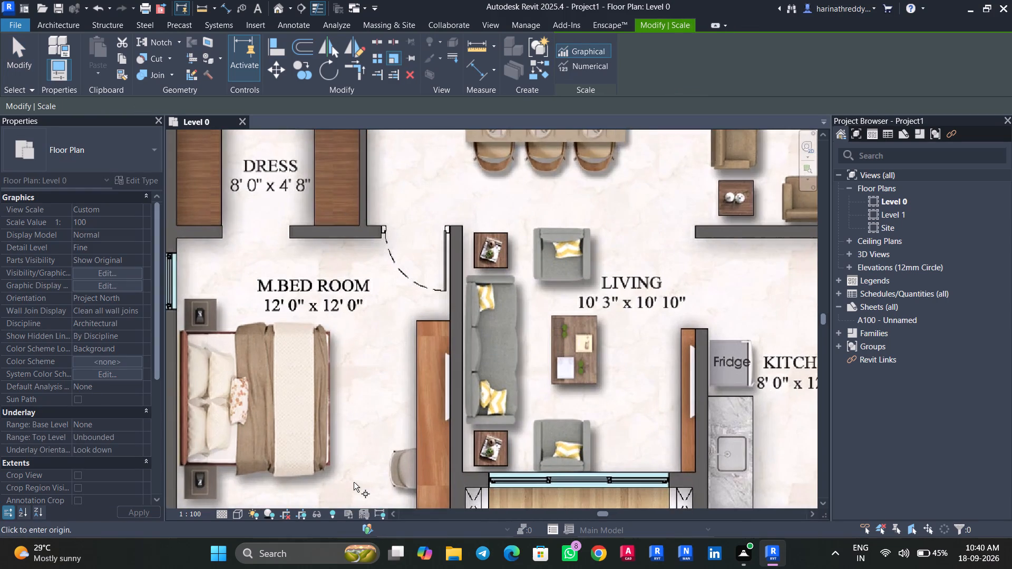
pyautogui.moveTo(354, 482); pyautogui.dragTo(353, 391, button='middle')
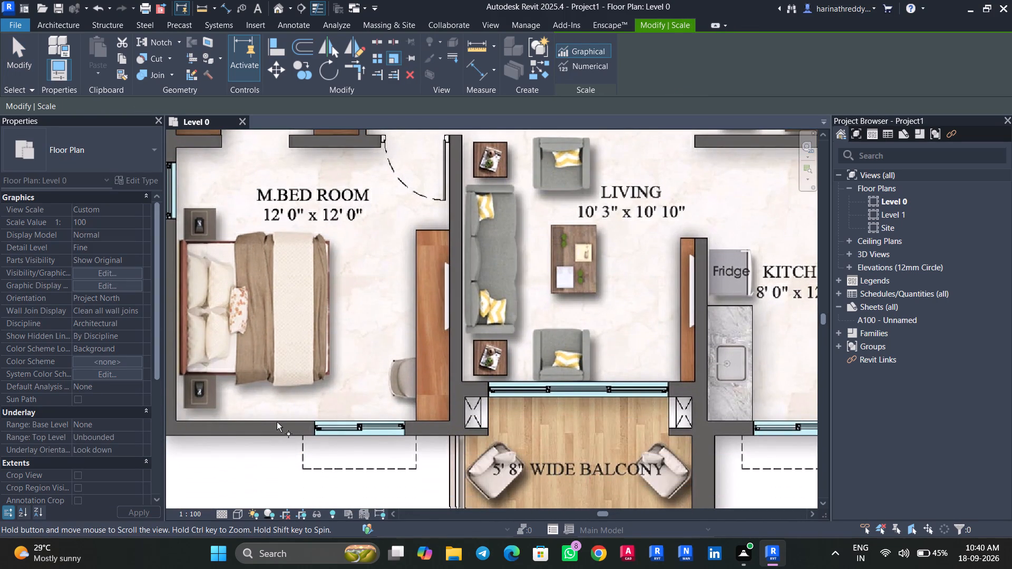
pyautogui.click(308, 420)
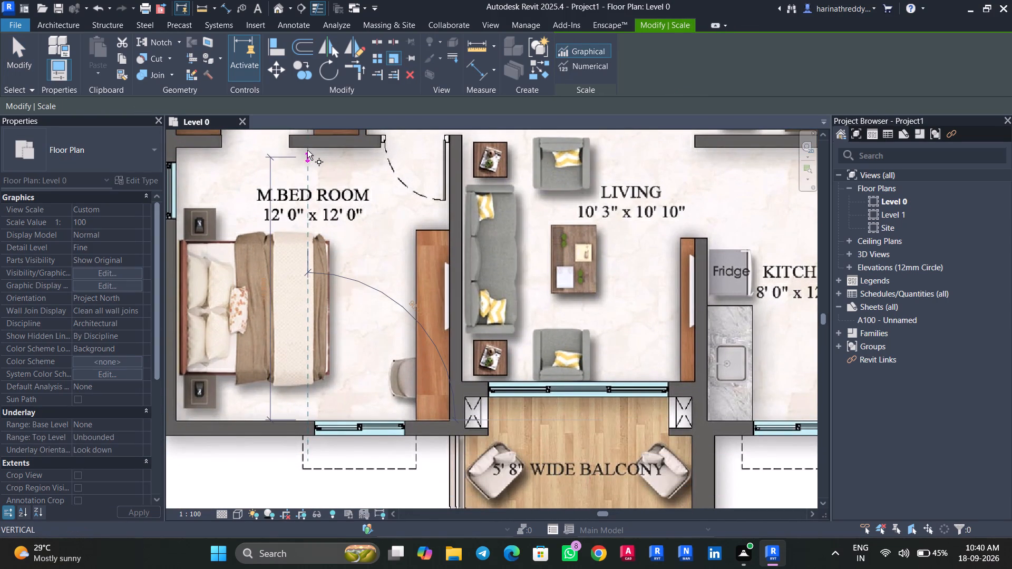
pyautogui.scroll(9, 307, 146)
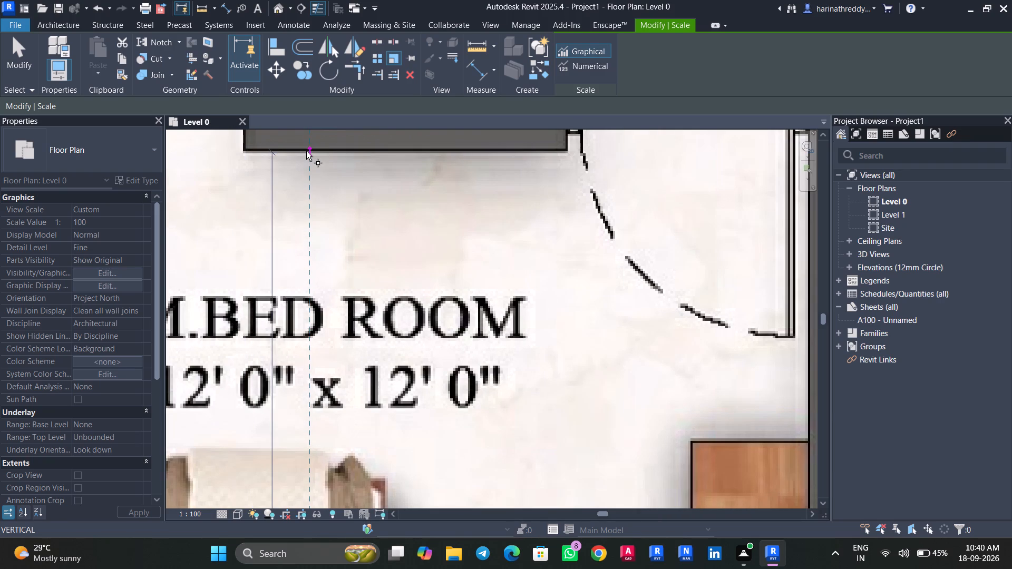
pyautogui.click(306, 151)
pyautogui.scroll(-10, 306, 151)
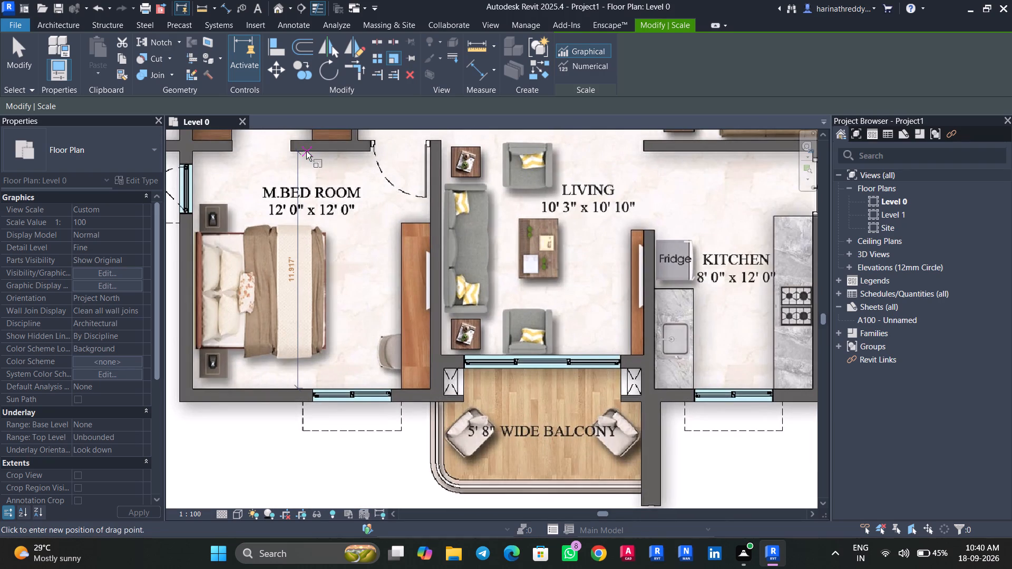
pyautogui.write('12')
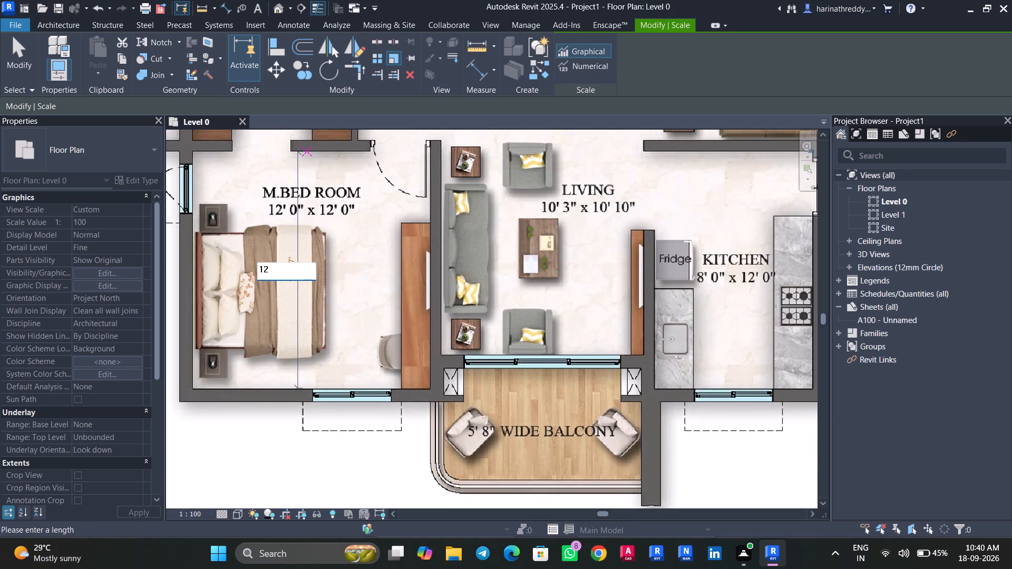
pyautogui.press("'")
pyautogui.press('Return')
# Check the M.BED ROOM's width between its inner side-wall faces using the Scale tool's reference distance, without rescaling the image.
pyautogui.click(391, 55)
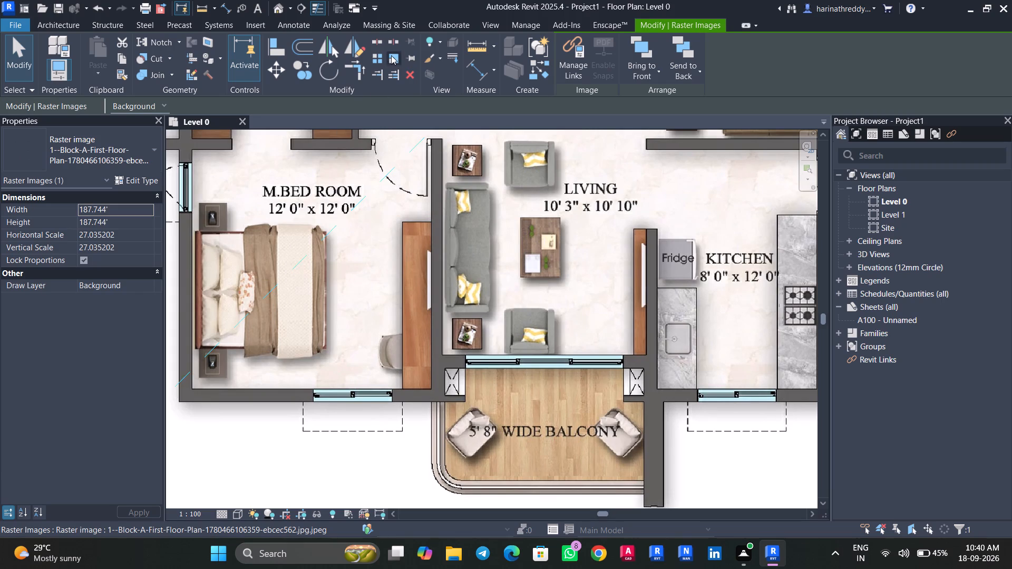
pyautogui.click(192, 224)
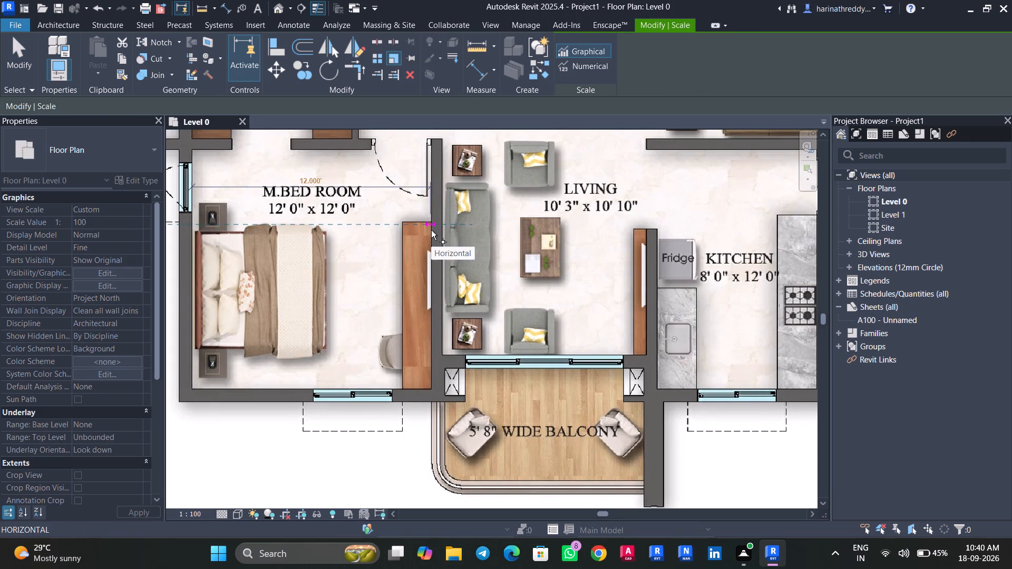
pyautogui.scroll(-8, 431, 230)
pyautogui.press('Escape')
# Check the same unit's KITCHEN width between its inner side-wall faces using the Scale tool's reference distance, without rescaling.
pyautogui.scroll(8, 532, 254)
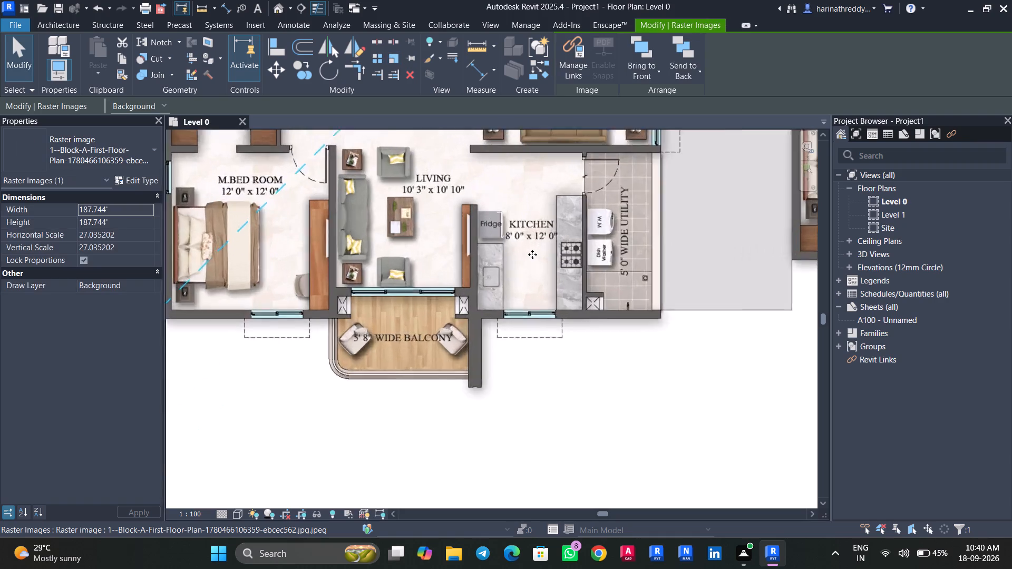
pyautogui.scroll(5, 532, 254)
pyautogui.click(388, 60)
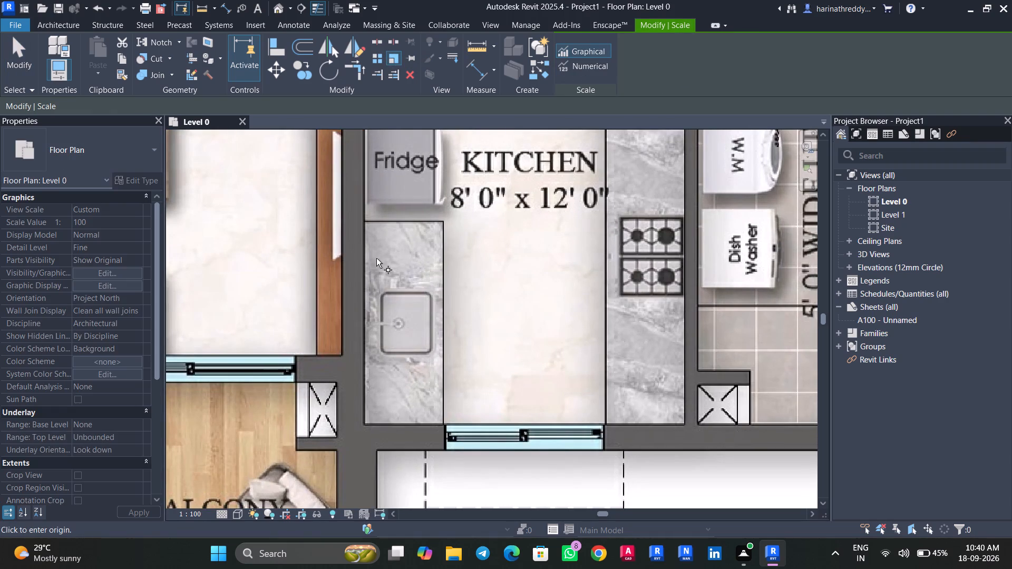
pyautogui.click(364, 252)
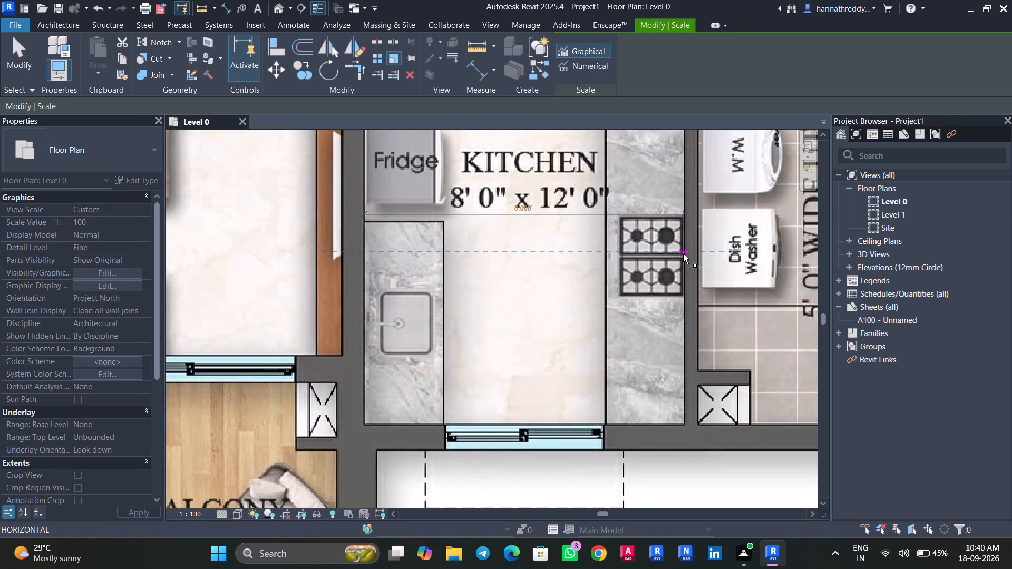
pyautogui.scroll(-5, 685, 255)
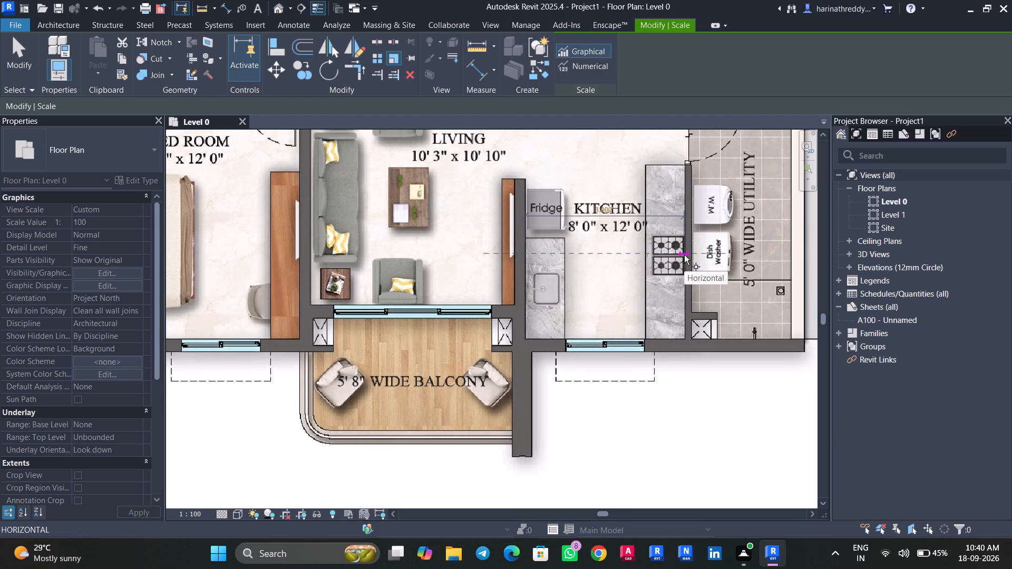
pyautogui.moveTo(684, 255); pyautogui.dragTo(565, 284, button='middle')
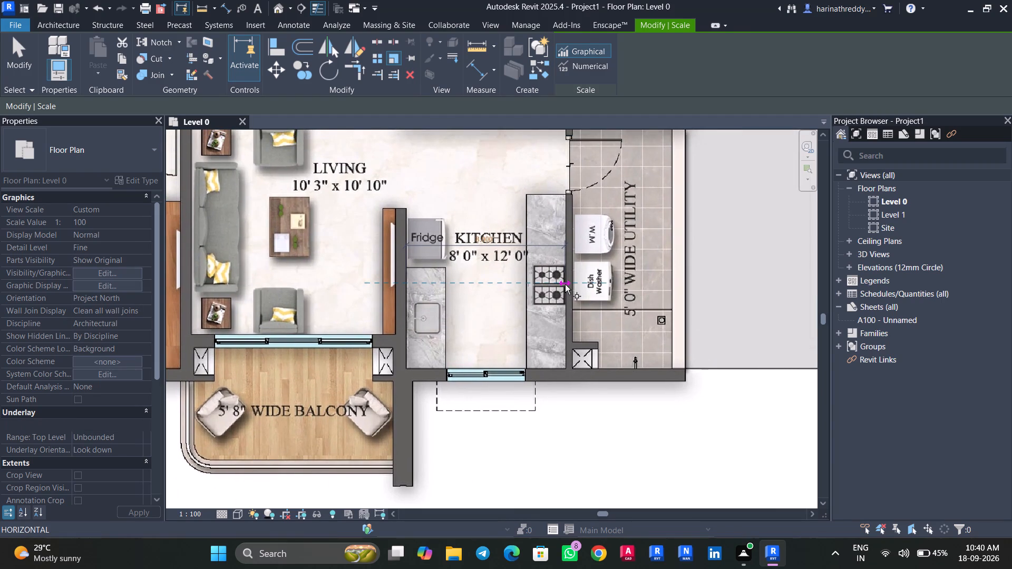
pyautogui.scroll(6, 565, 284)
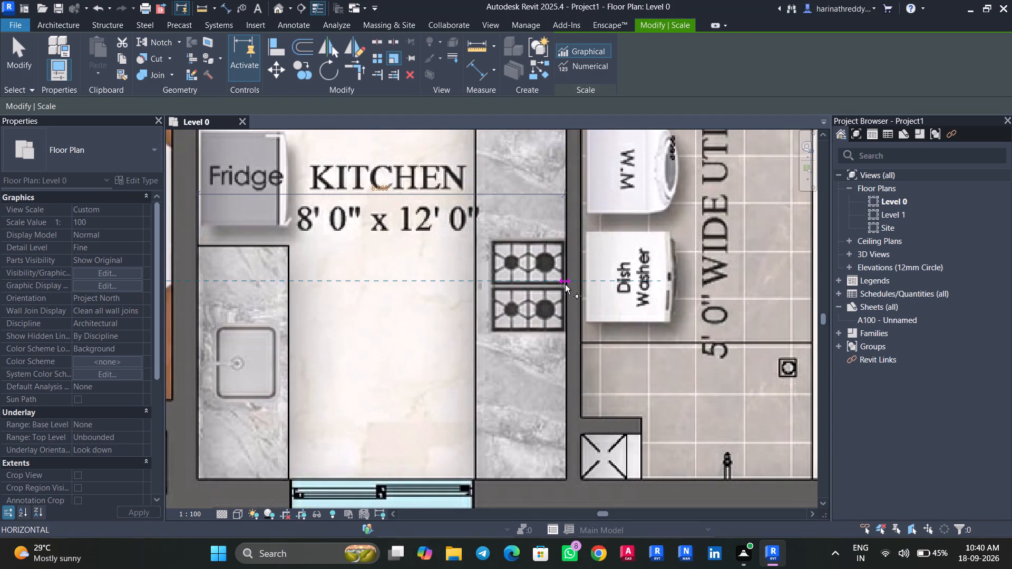
pyautogui.scroll(-10, 565, 284)
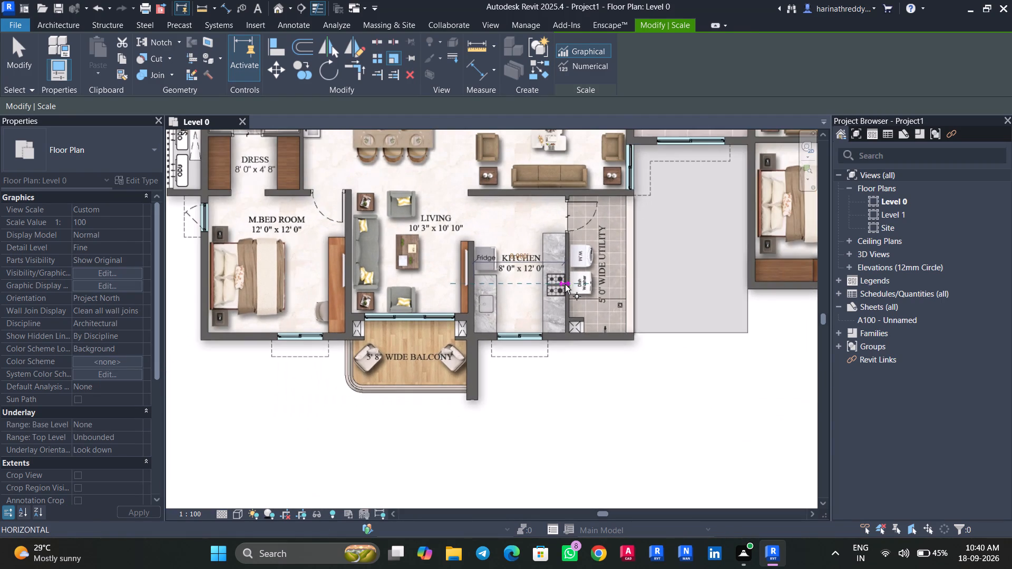
pyautogui.press('Escape')
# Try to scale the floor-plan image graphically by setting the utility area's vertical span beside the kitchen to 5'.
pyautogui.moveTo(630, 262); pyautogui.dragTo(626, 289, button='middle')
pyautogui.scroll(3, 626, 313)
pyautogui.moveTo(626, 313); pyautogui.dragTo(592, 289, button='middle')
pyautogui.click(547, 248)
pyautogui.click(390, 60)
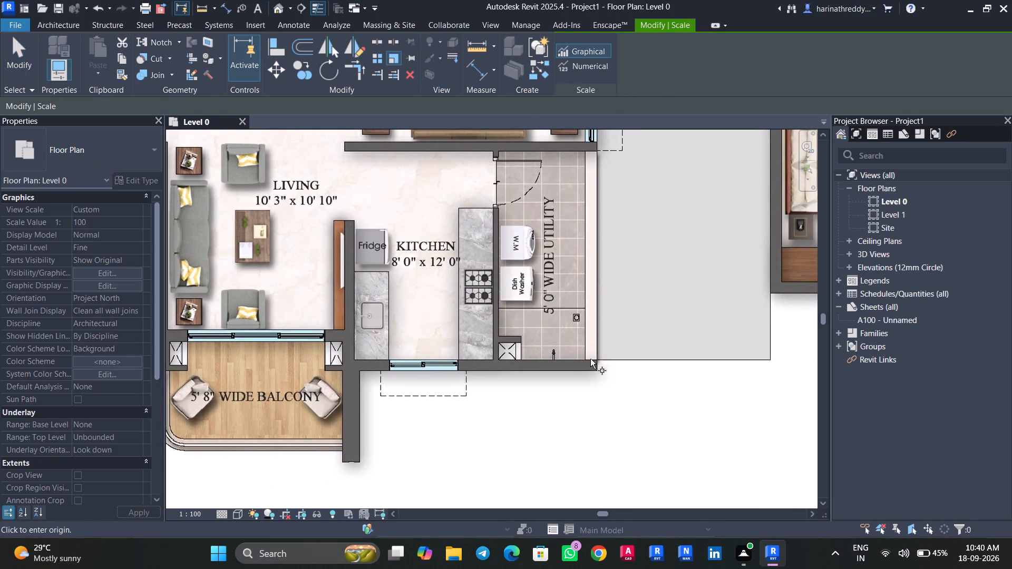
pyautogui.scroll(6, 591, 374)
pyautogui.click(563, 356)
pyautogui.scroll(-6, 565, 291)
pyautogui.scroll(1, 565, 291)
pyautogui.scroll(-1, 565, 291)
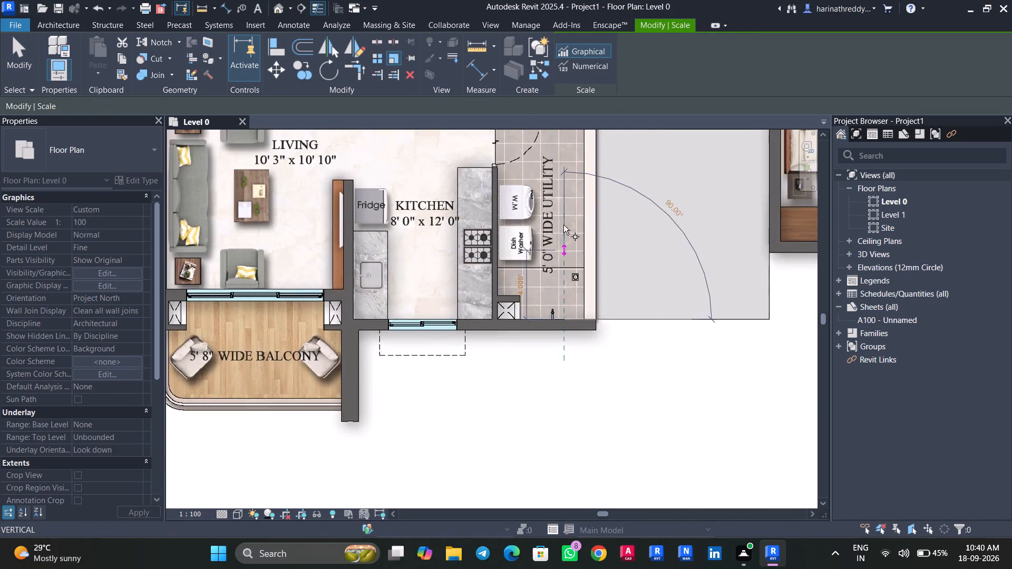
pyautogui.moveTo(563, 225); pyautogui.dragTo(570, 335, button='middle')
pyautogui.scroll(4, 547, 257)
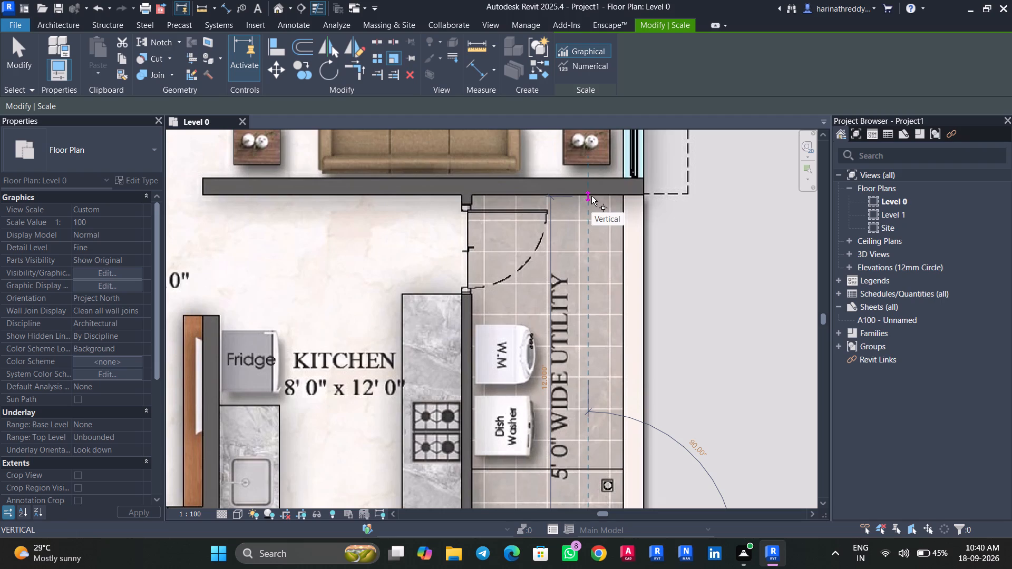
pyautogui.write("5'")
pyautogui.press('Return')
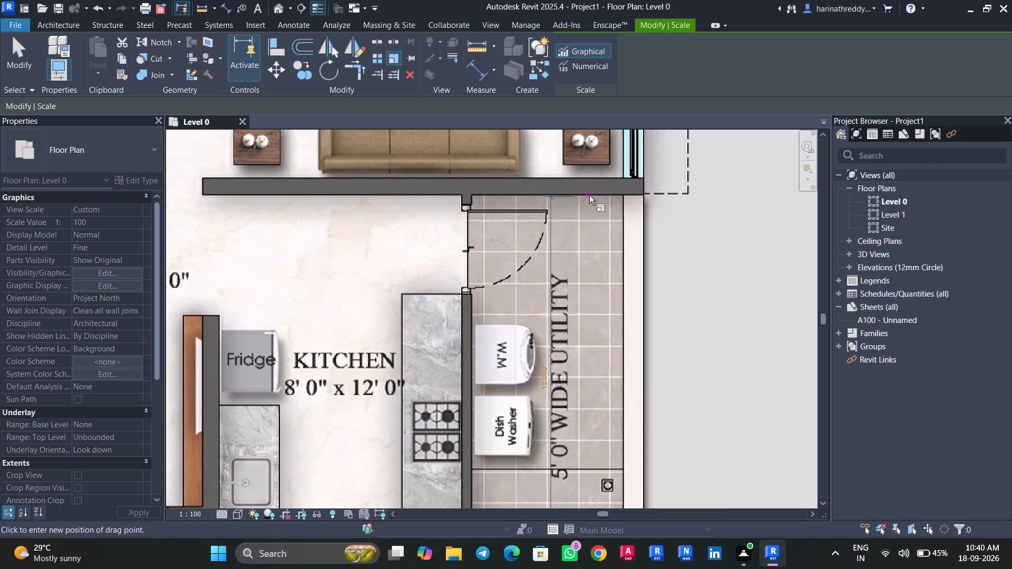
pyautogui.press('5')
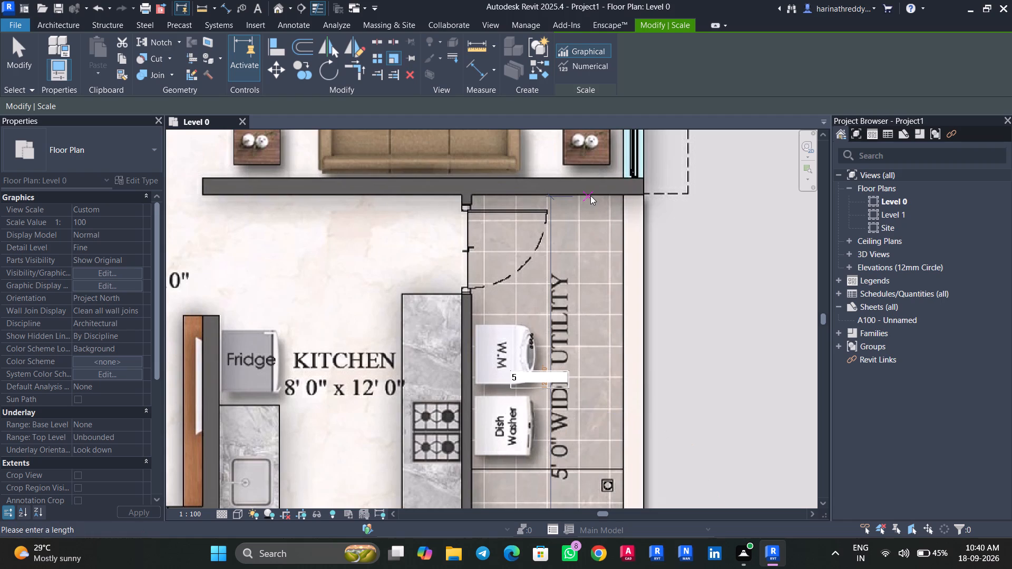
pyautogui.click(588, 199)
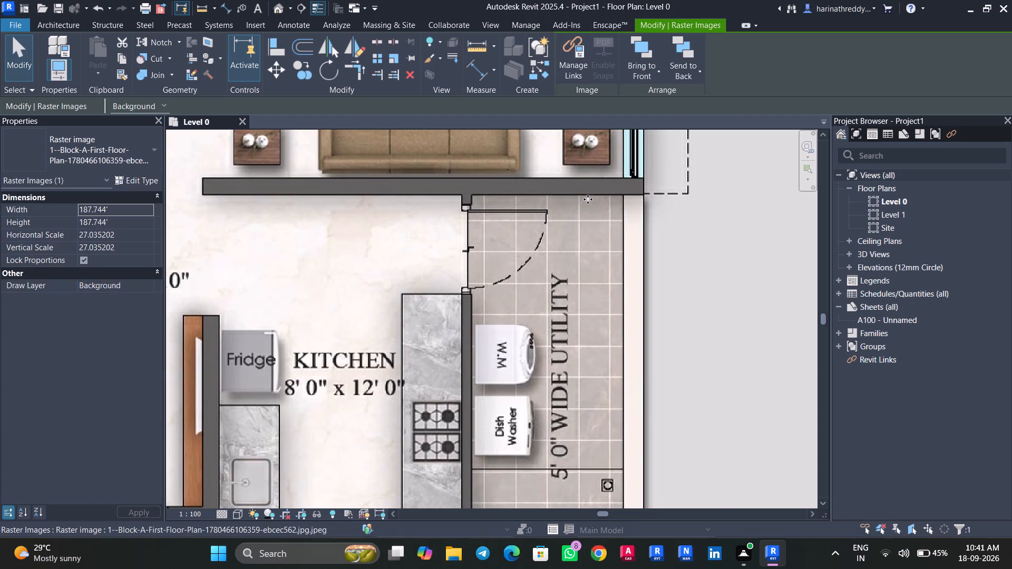
# Scale the floor-plan image graphically, setting the utility area's vertical span between its inner wall faces to 5'.
pyautogui.click(391, 60)
pyautogui.moveTo(508, 400); pyautogui.dragTo(475, 274, button='middle')
pyautogui.click(519, 433)
pyautogui.moveTo(503, 227); pyautogui.dragTo(530, 350, button='middle')
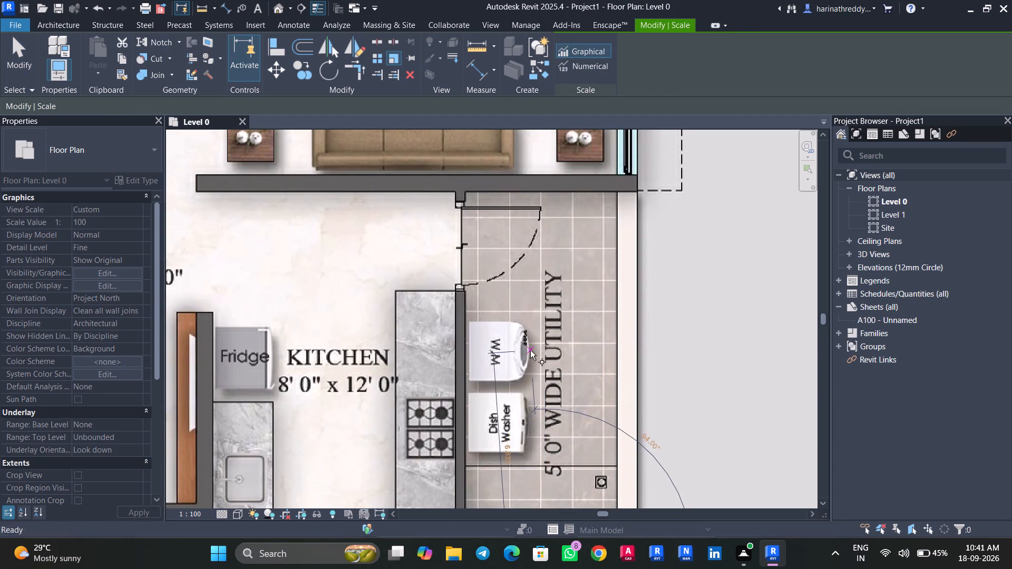
pyautogui.click(541, 192)
pyautogui.write("5'")
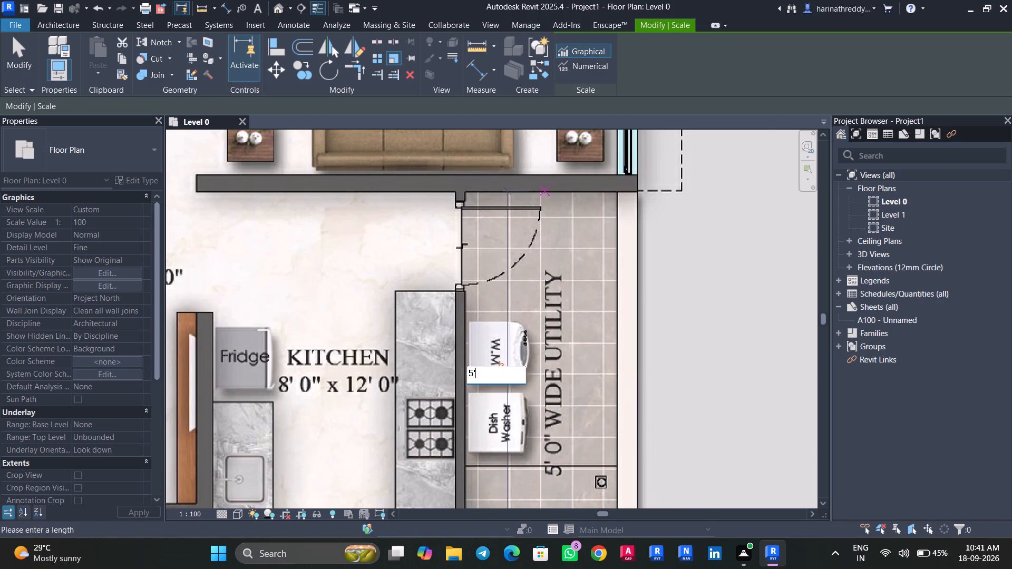
pyautogui.press('Return')
# Examine the rescaled plan around the 1882 Sft. unit, from the overall layout to its M.BED ROOM and exterior walls.
pyautogui.scroll(-8, 533, 308)
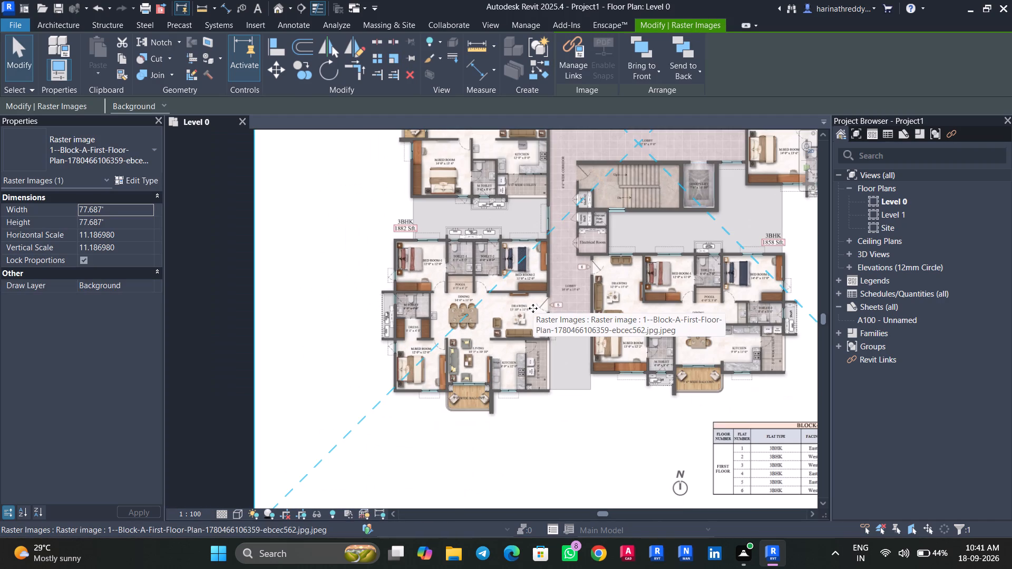
pyautogui.scroll(9, 412, 399)
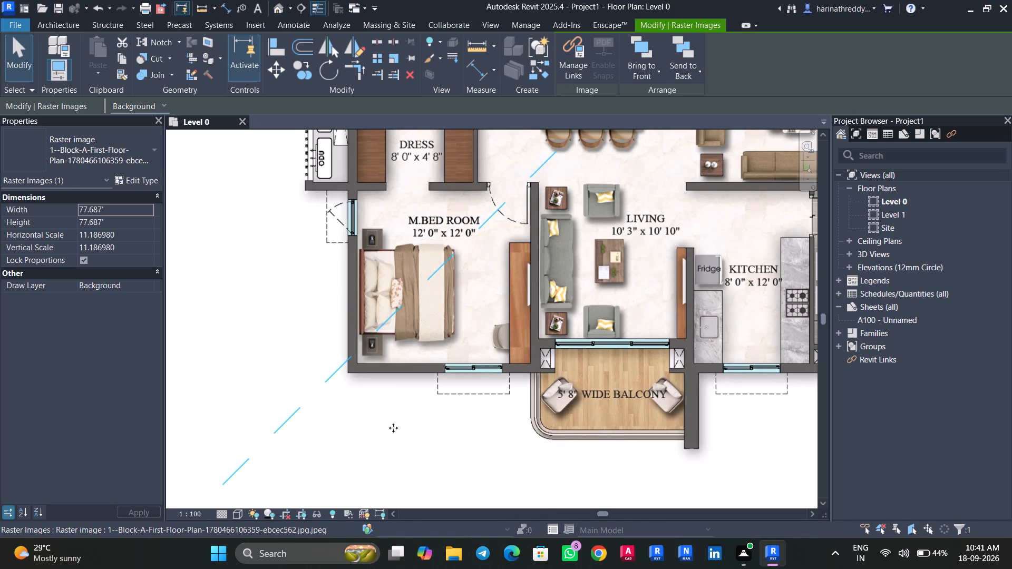
pyautogui.moveTo(390, 423); pyautogui.dragTo(375, 469, button='middle')
pyautogui.scroll(1, 375, 469)
pyautogui.moveTo(362, 453); pyautogui.dragTo(320, 483, button='middle')
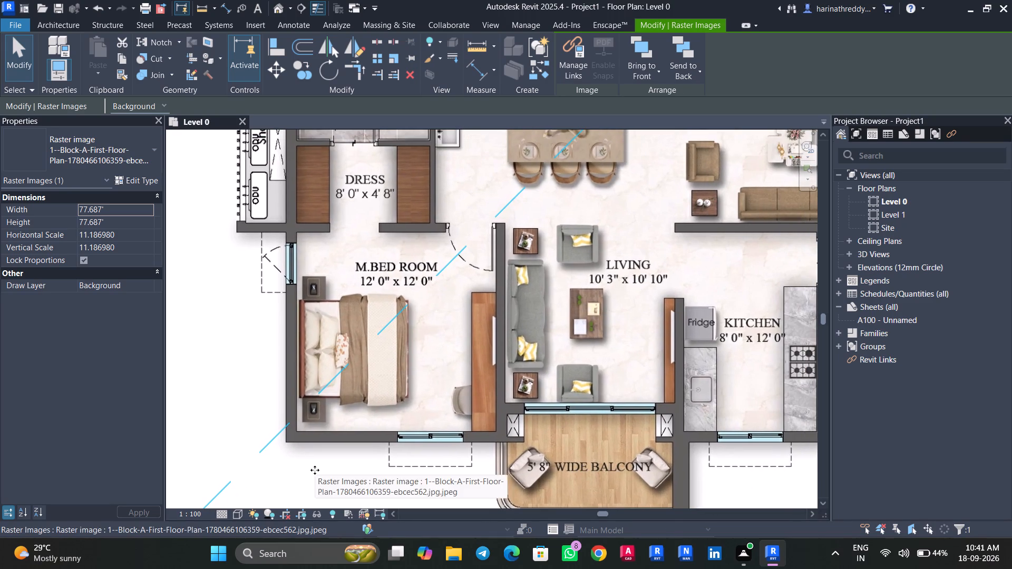
pyautogui.scroll(-10, 315, 465)
pyautogui.scroll(3, 316, 428)
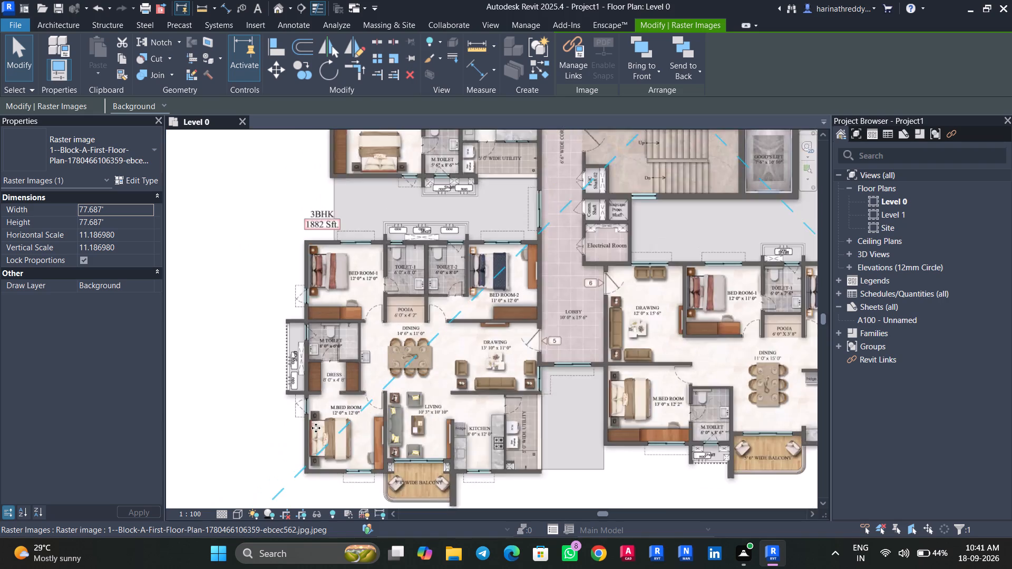
pyautogui.scroll(3, 316, 428)
pyautogui.scroll(-1, 318, 432)
pyautogui.scroll(9, 318, 432)
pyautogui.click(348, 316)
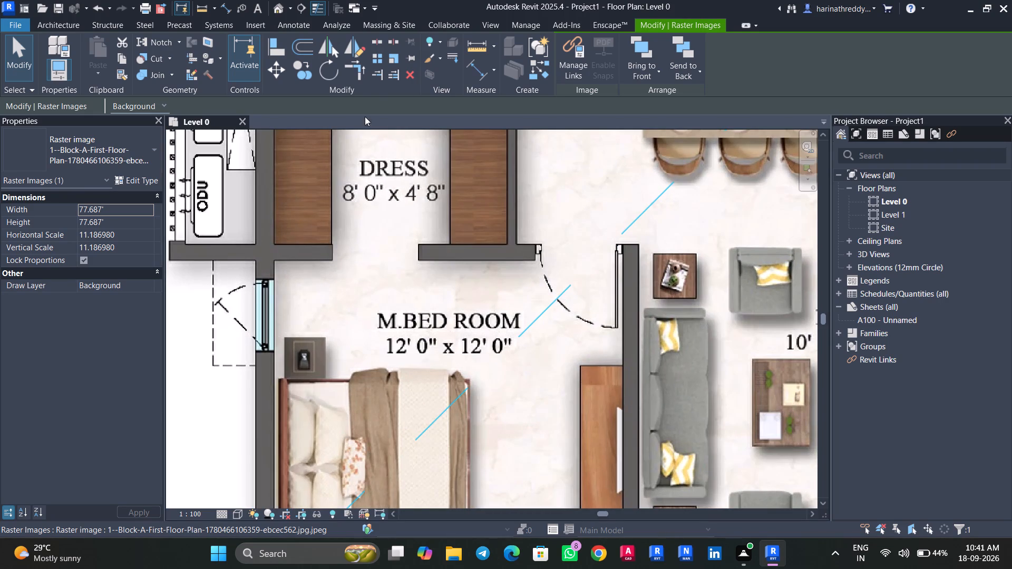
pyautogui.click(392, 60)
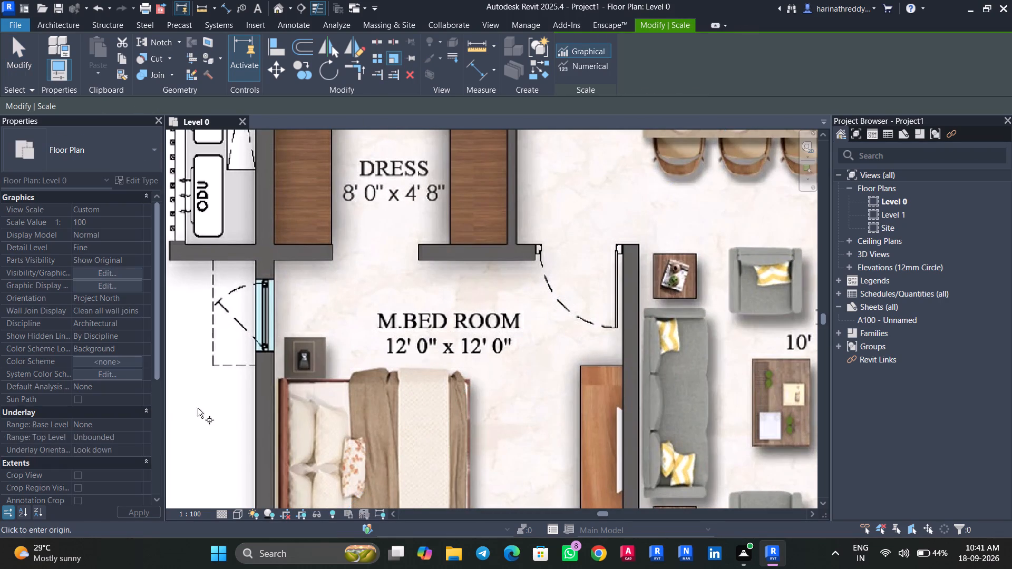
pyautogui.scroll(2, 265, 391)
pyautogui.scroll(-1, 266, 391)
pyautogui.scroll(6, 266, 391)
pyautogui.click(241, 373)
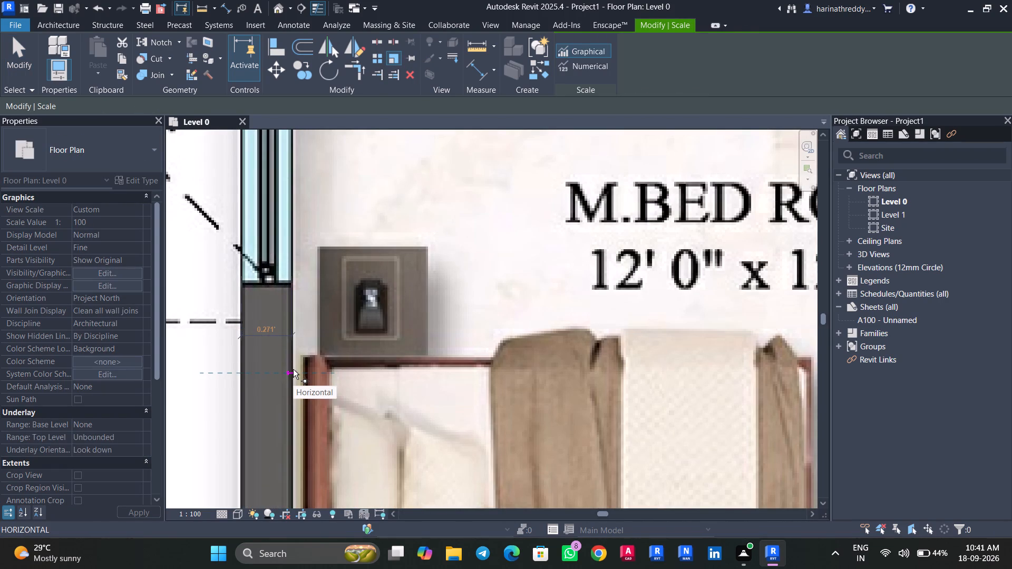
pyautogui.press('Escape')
# Check the exterior side wall's thickness beside the M.BED ROOM using the Scale tool's reference distance, without rescaling.
pyautogui.click(313, 350)
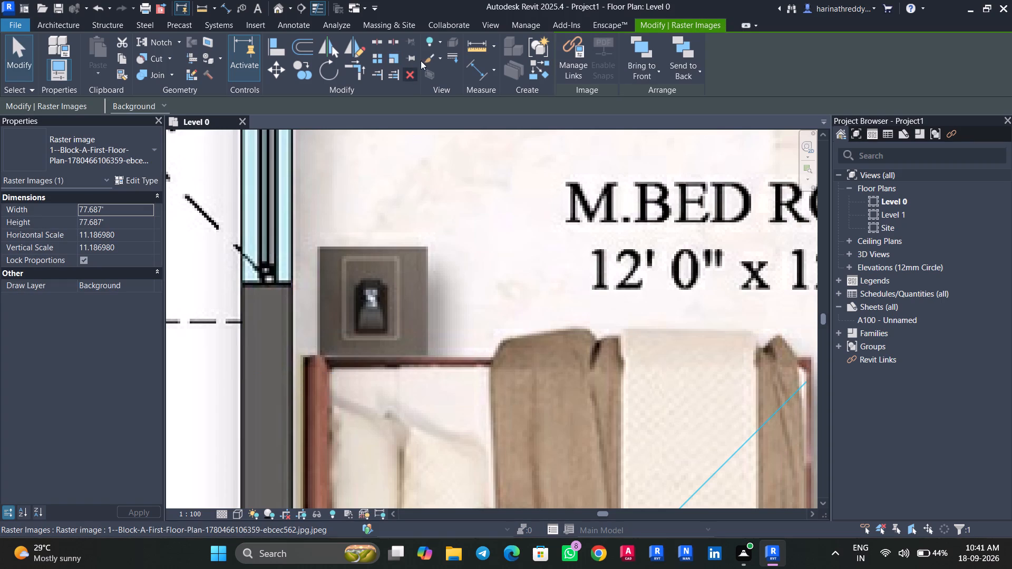
pyautogui.click(397, 57)
pyautogui.scroll(10, 237, 352)
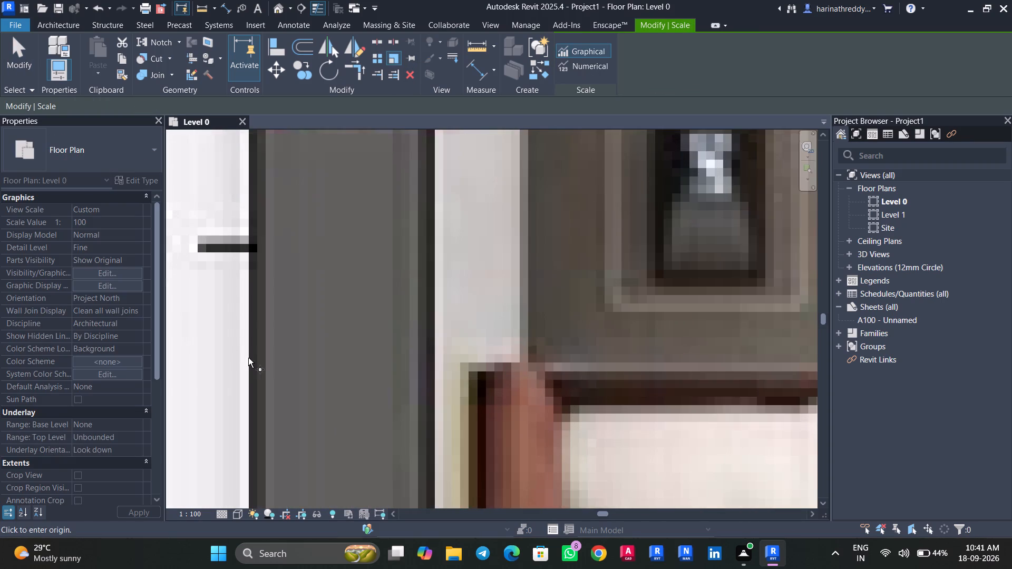
pyautogui.click(249, 359)
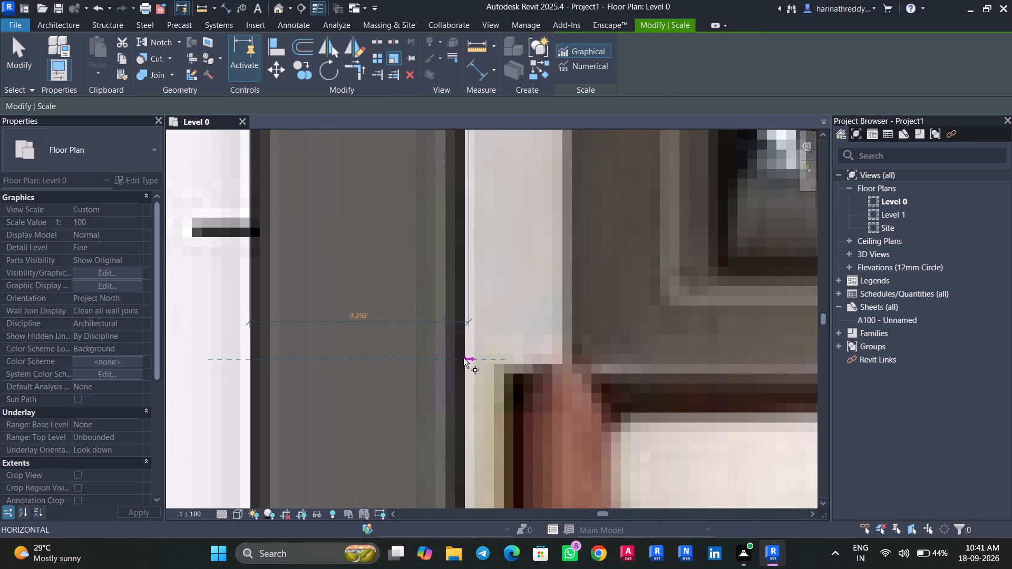
pyautogui.scroll(-13, 463, 358)
pyautogui.scroll(1, 463, 357)
pyautogui.scroll(-14, 463, 357)
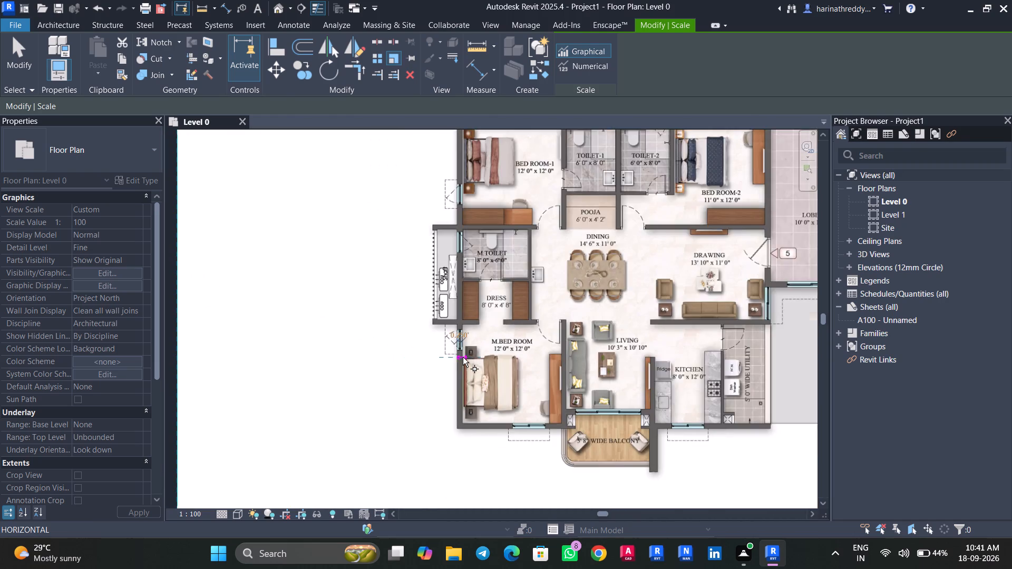
pyautogui.scroll(-4, 463, 357)
pyautogui.press('Escape')
pyautogui.press('Escape')
# Check the exterior side wall's thickness at BED ROOM-1 of the same unit using the Scale tool's reference distance, without rescaling.
pyautogui.scroll(7, 531, 261)
pyautogui.scroll(-1, 534, 263)
pyautogui.scroll(5, 534, 263)
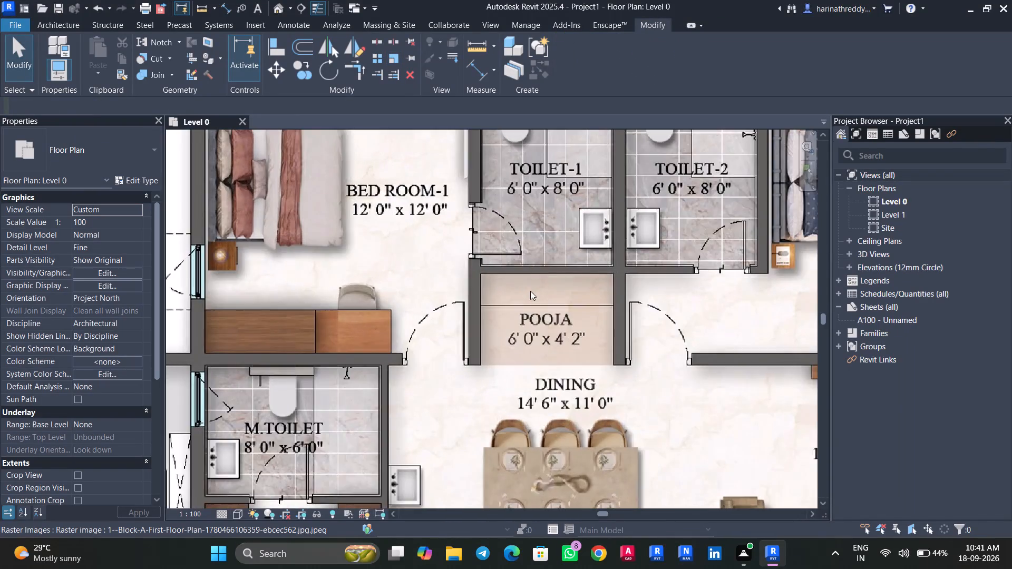
pyautogui.scroll(-6, 530, 294)
pyautogui.scroll(4, 407, 268)
pyautogui.scroll(-1, 407, 268)
pyautogui.scroll(6, 407, 268)
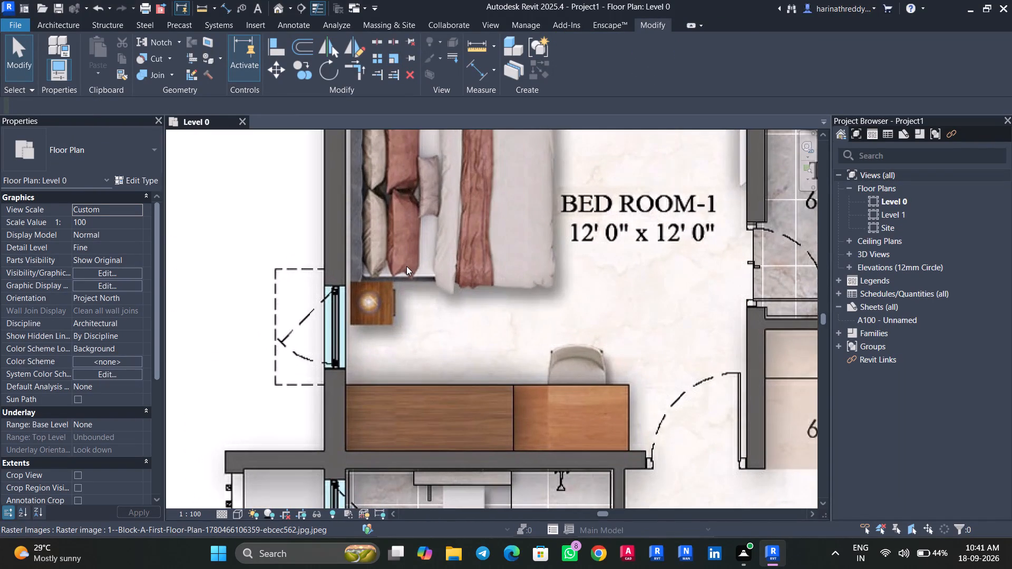
pyautogui.click(406, 266)
pyautogui.click(387, 58)
pyautogui.scroll(10, 329, 231)
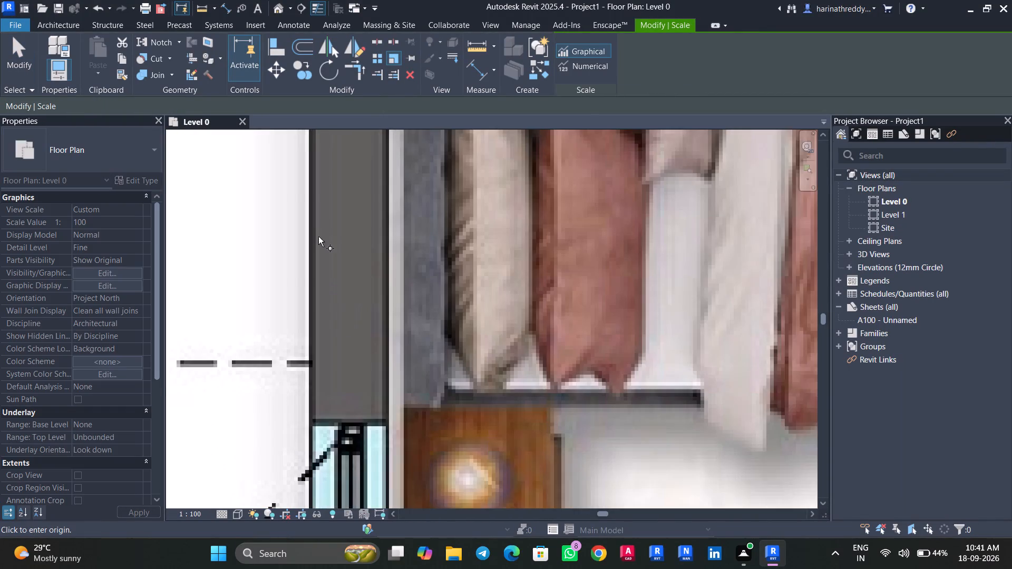
pyautogui.click(305, 239)
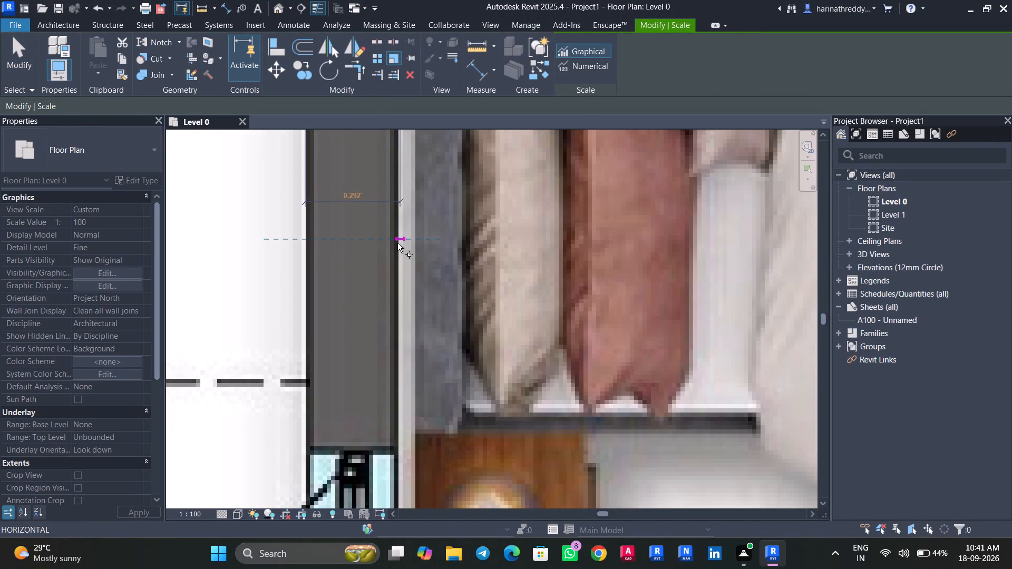
pyautogui.scroll(-17, 397, 243)
pyautogui.scroll(1, 396, 243)
pyautogui.scroll(-7, 396, 243)
pyautogui.press('Escape')
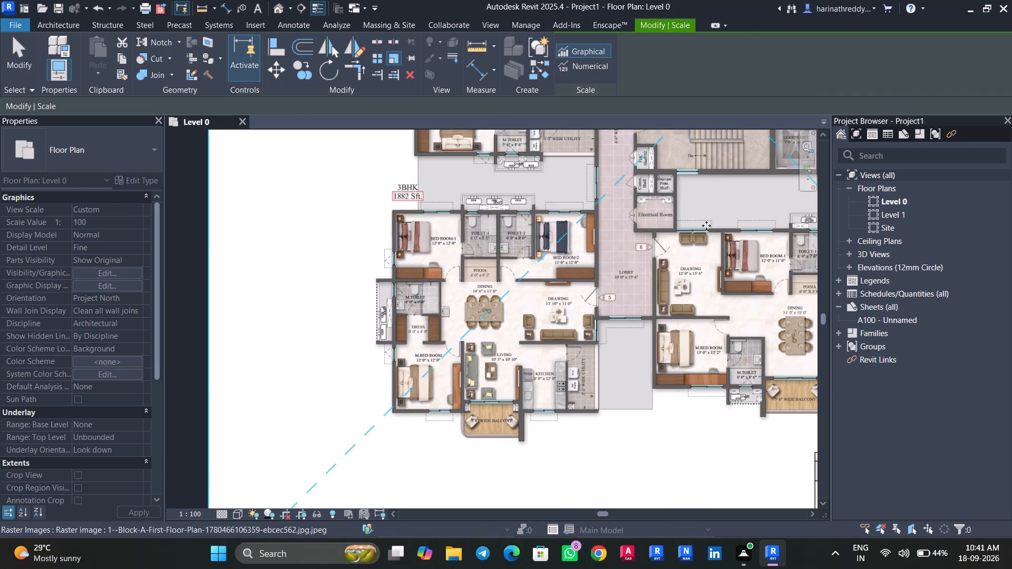
pyautogui.press('Escape')
# Check the 12' 0" x 15' 6" DRAWING room's width between its inner wall faces using the Scale tool, without rescaling.
pyautogui.scroll(9, 705, 266)
pyautogui.click(702, 262)
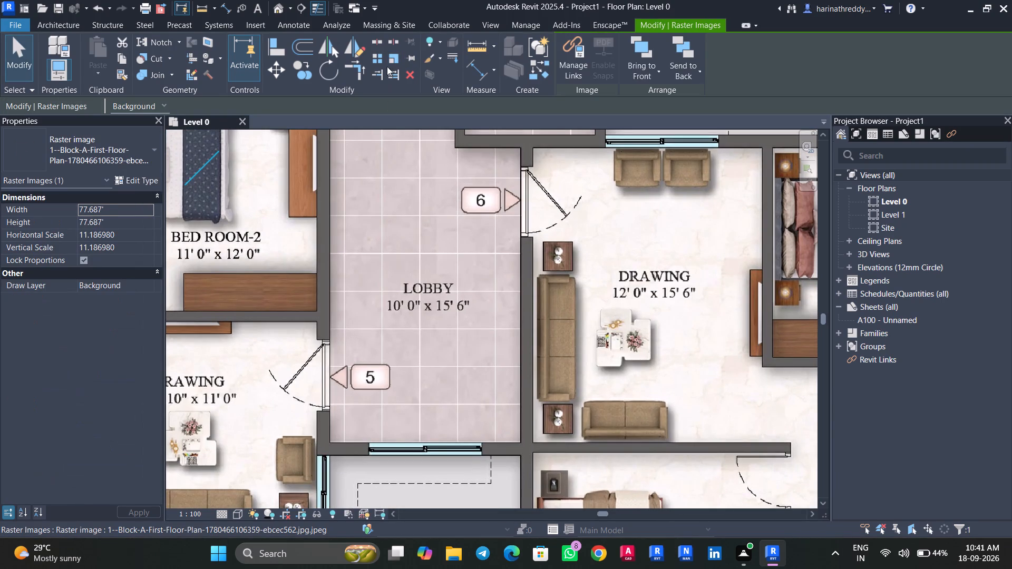
pyautogui.click(391, 60)
pyautogui.click(532, 281)
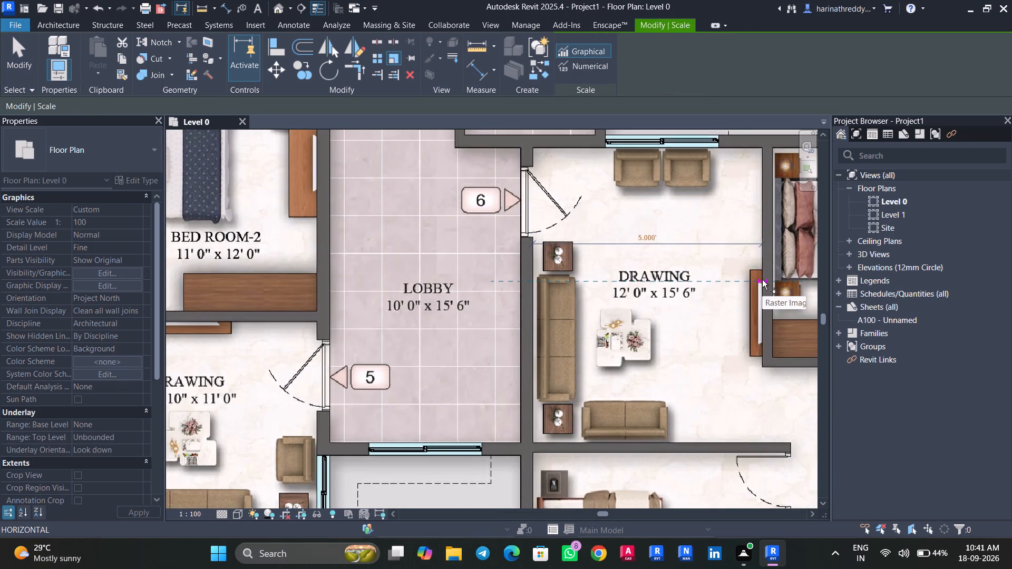
pyautogui.scroll(-9, 762, 280)
pyautogui.press('Escape')
# Scale the floor-plan image graphically, setting the M.BED ROOM's horizontal span between its inner side-wall faces to 12'.
pyautogui.scroll(10, 462, 392)
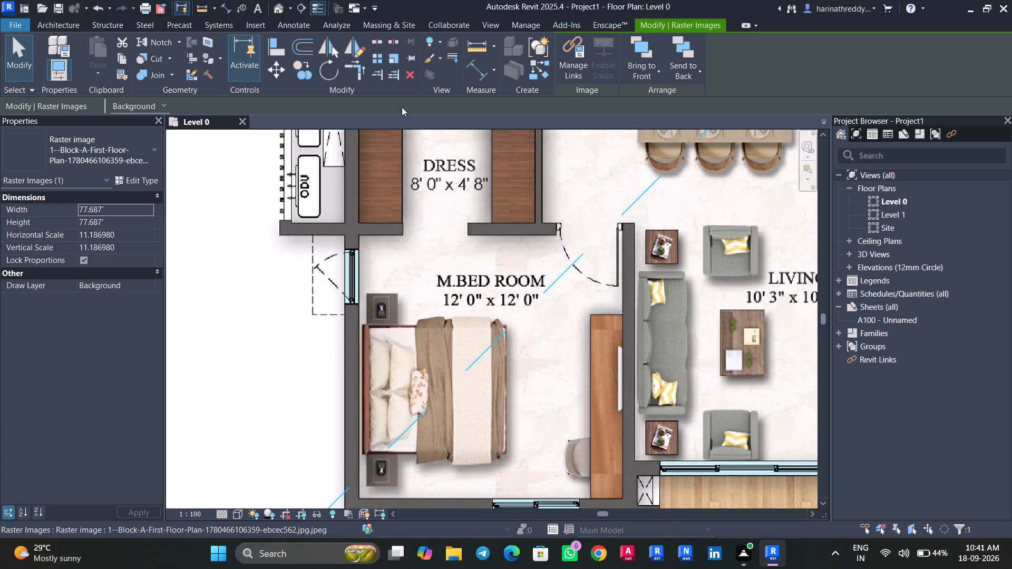
pyautogui.click(416, 208)
pyautogui.click(392, 57)
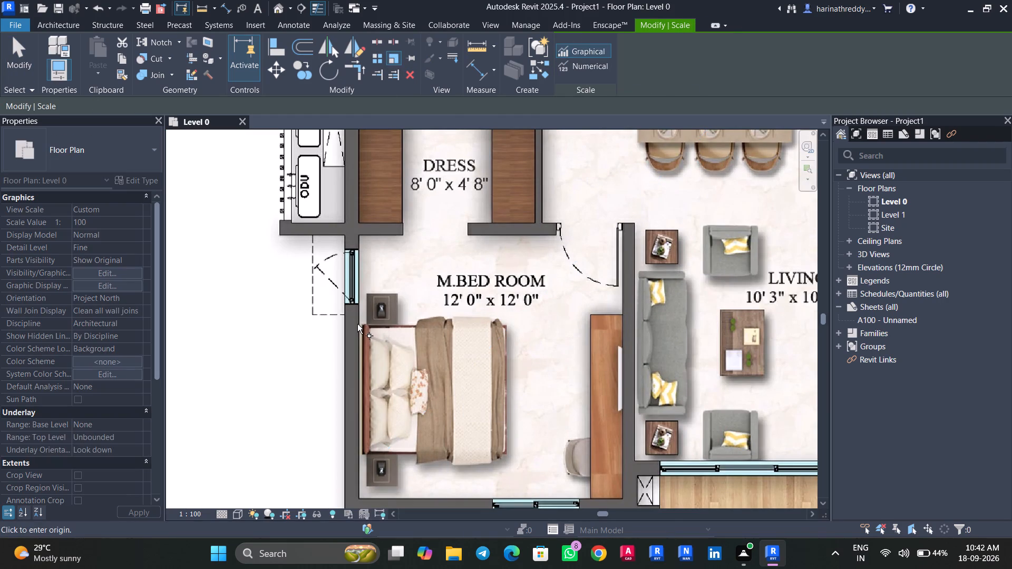
pyautogui.click(357, 324)
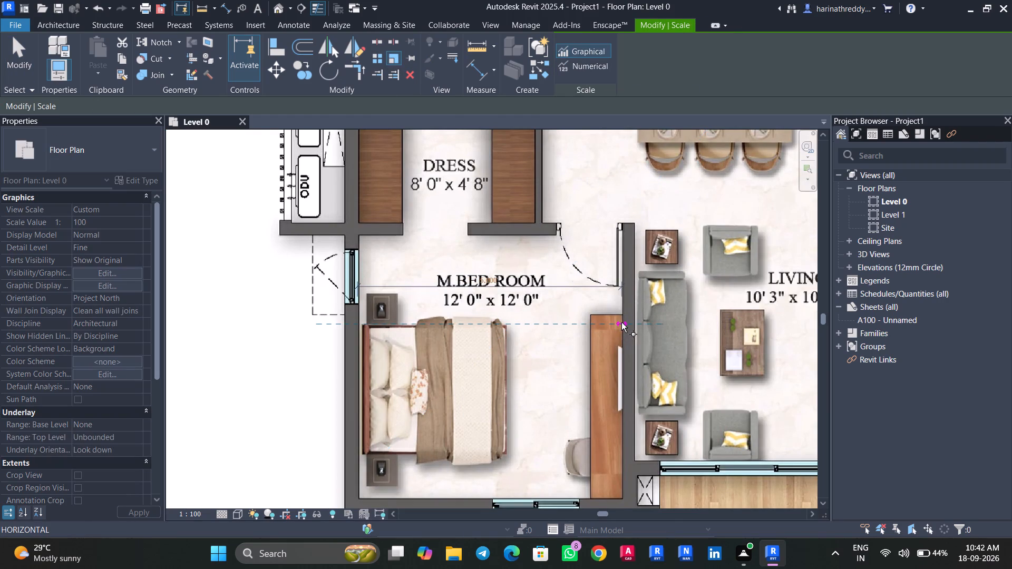
pyautogui.scroll(7, 622, 322)
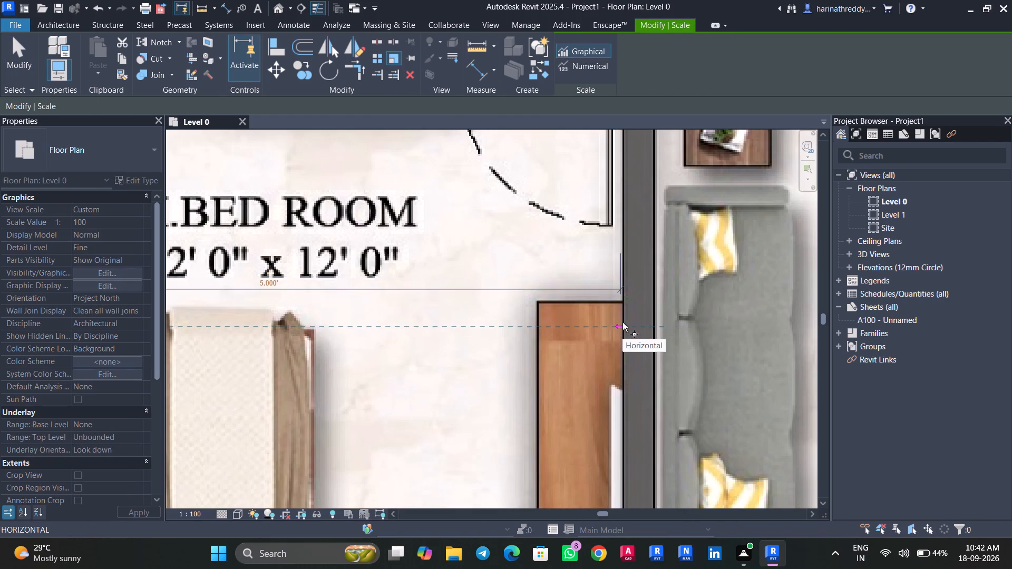
pyautogui.click(622, 322)
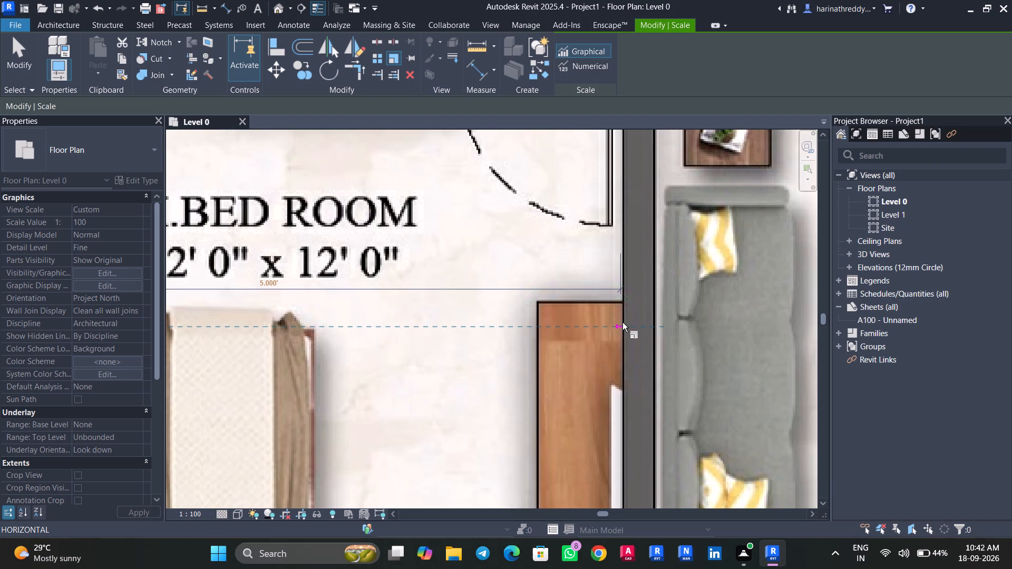
pyautogui.write("12'")
pyautogui.press('Return')
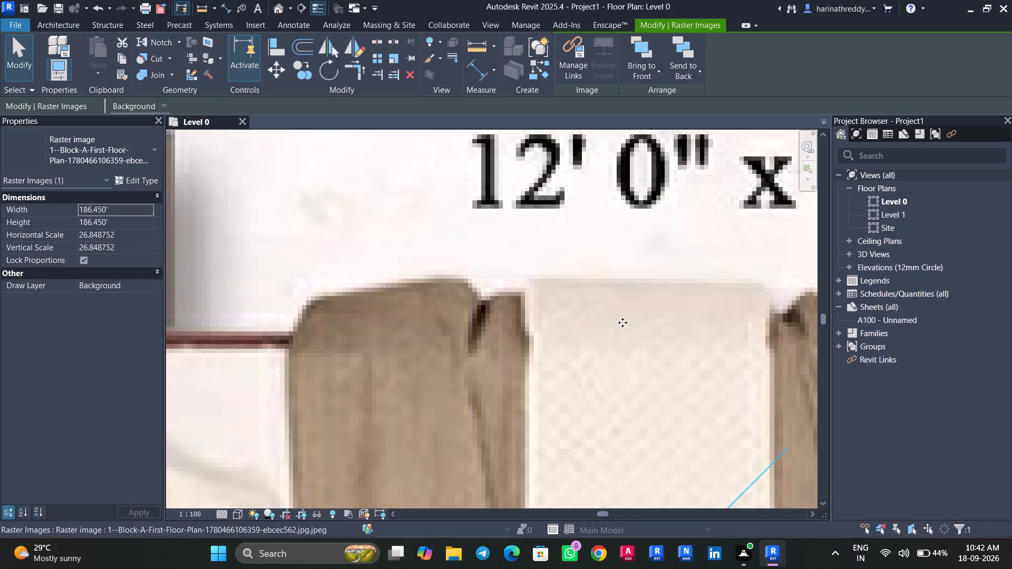
# Check the M.BED ROOM's vertical span from its lower wall's inner face toward the DRESS wall using the Scale tool, without rescaling.
pyautogui.scroll(-16, 625, 322)
pyautogui.click(625, 322)
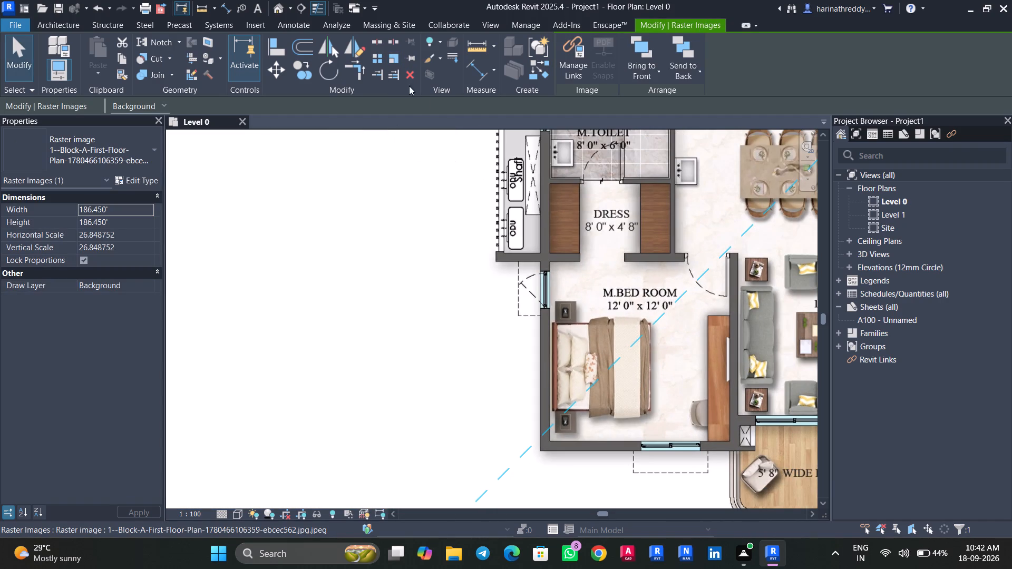
pyautogui.click(392, 60)
pyautogui.scroll(10, 608, 437)
pyautogui.click(612, 446)
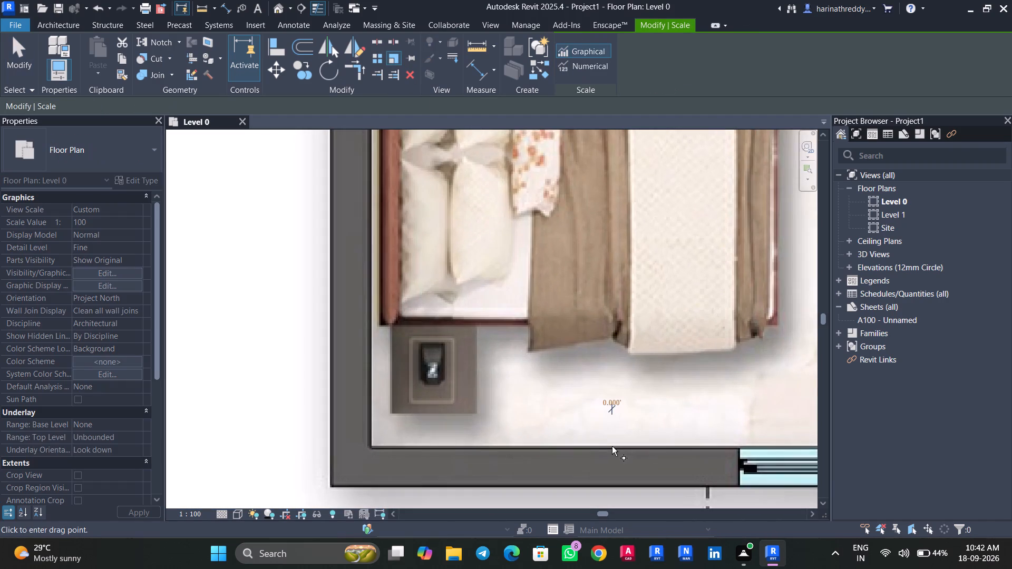
pyautogui.scroll(-8, 613, 446)
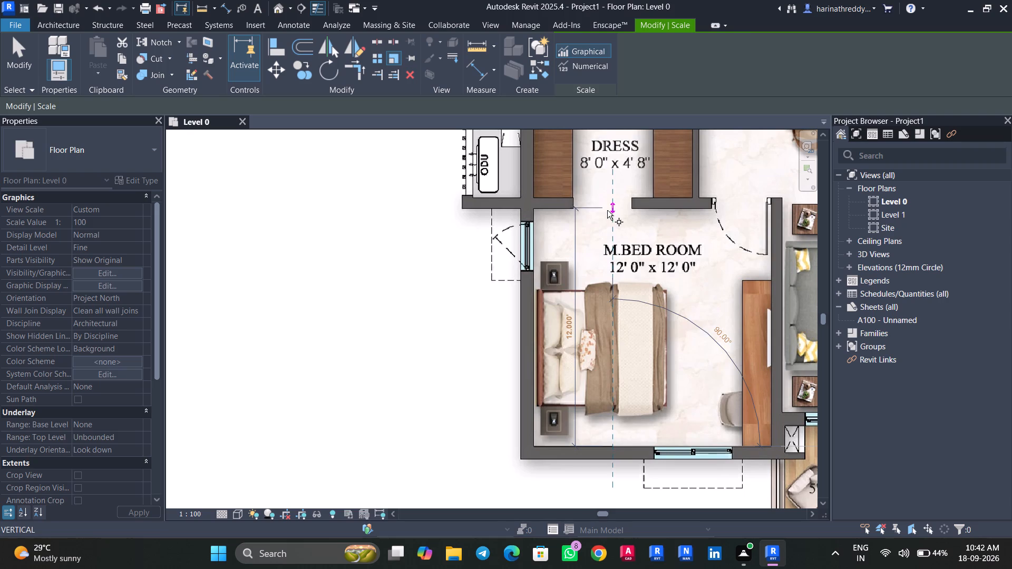
pyautogui.press('Escape')
pyautogui.click(390, 60)
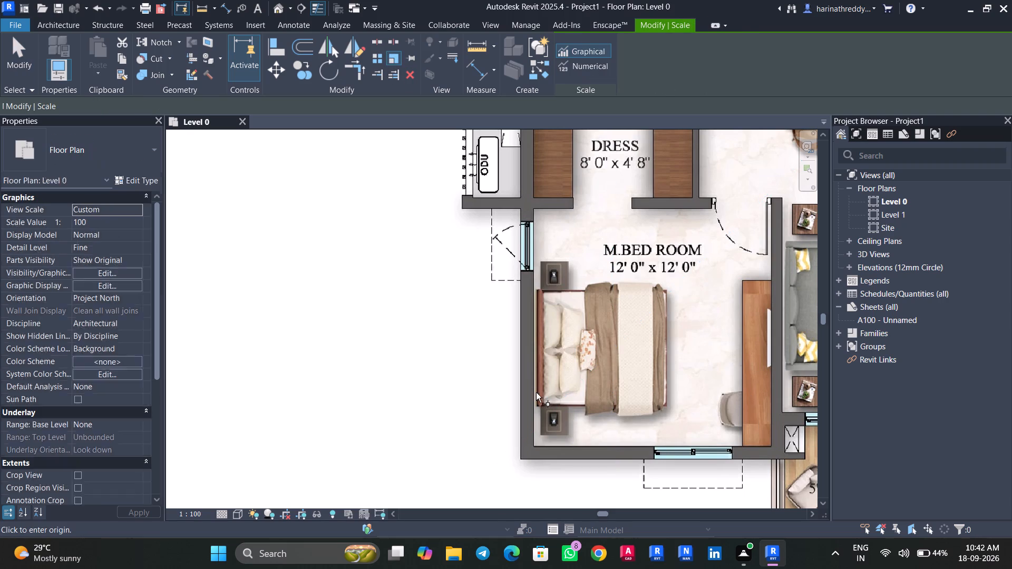
pyautogui.click(580, 447)
pyautogui.scroll(3, 579, 447)
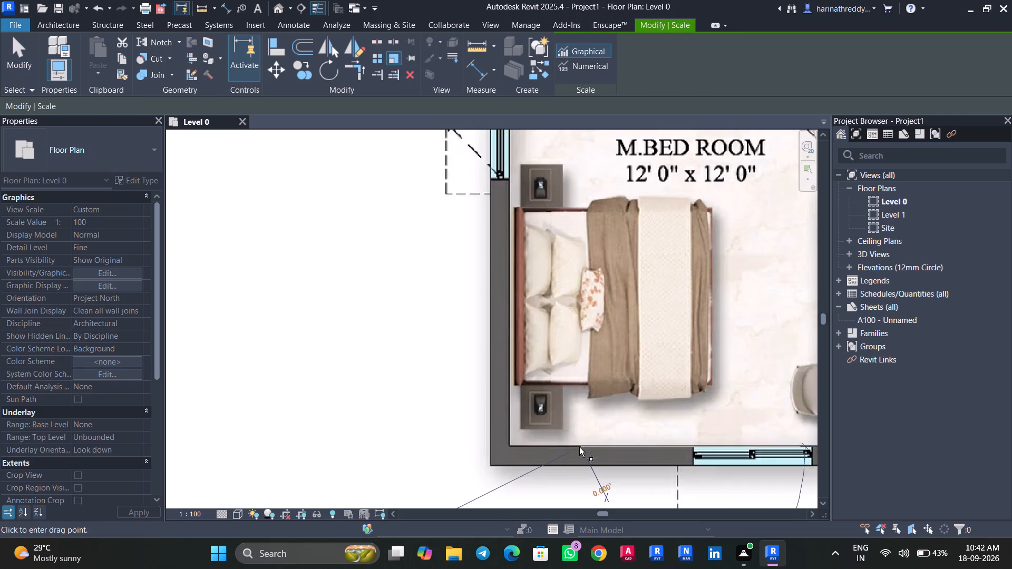
pyautogui.scroll(-3, 579, 447)
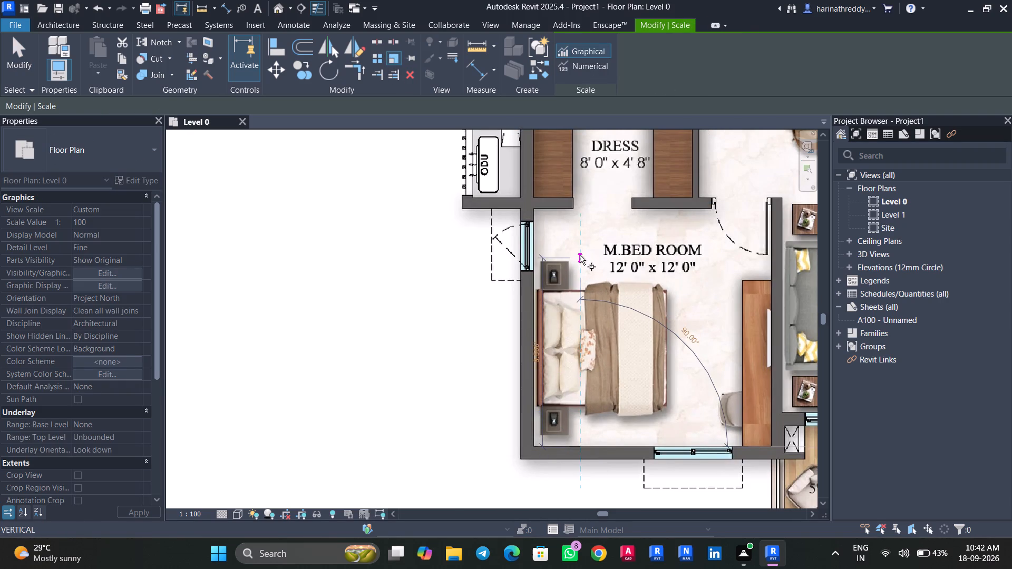
pyautogui.press('Escape')
# Scale the floor-plan image graphically, setting the M.BED ROOM's vertical span from the lower wall's inner face to the DRESS wall to 12'.
pyautogui.moveTo(684, 365); pyautogui.dragTo(472, 326, button='middle')
pyautogui.click(472, 326)
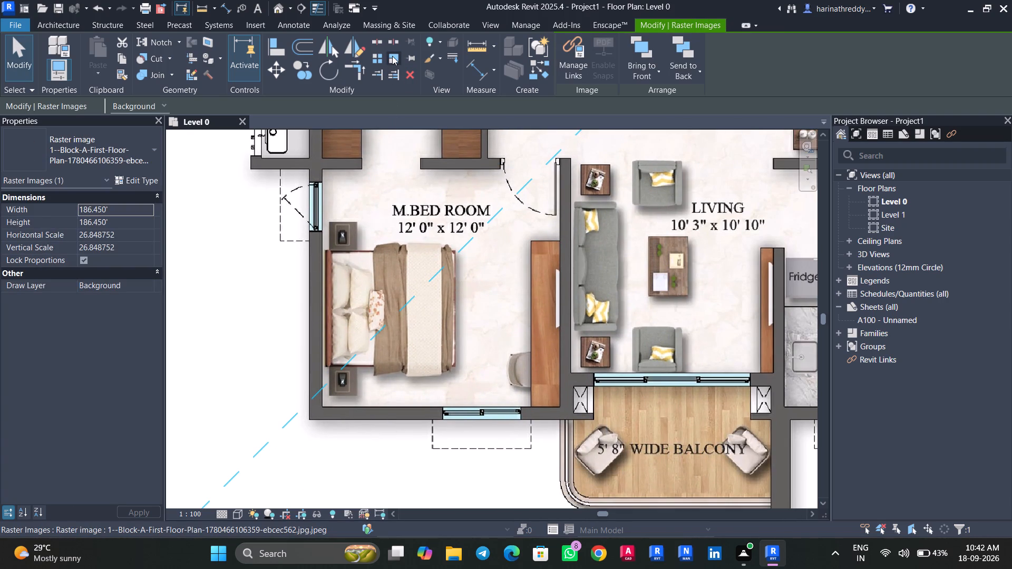
pyautogui.click(389, 57)
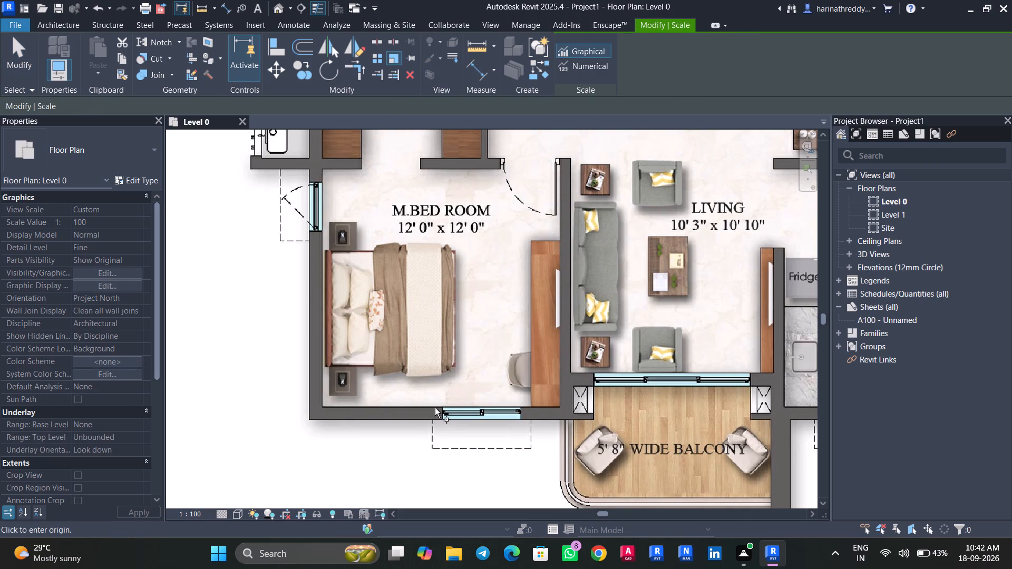
pyautogui.scroll(10, 433, 408)
pyautogui.scroll(-1, 433, 408)
pyautogui.scroll(3, 433, 408)
pyautogui.scroll(-1, 433, 407)
pyautogui.scroll(2, 433, 407)
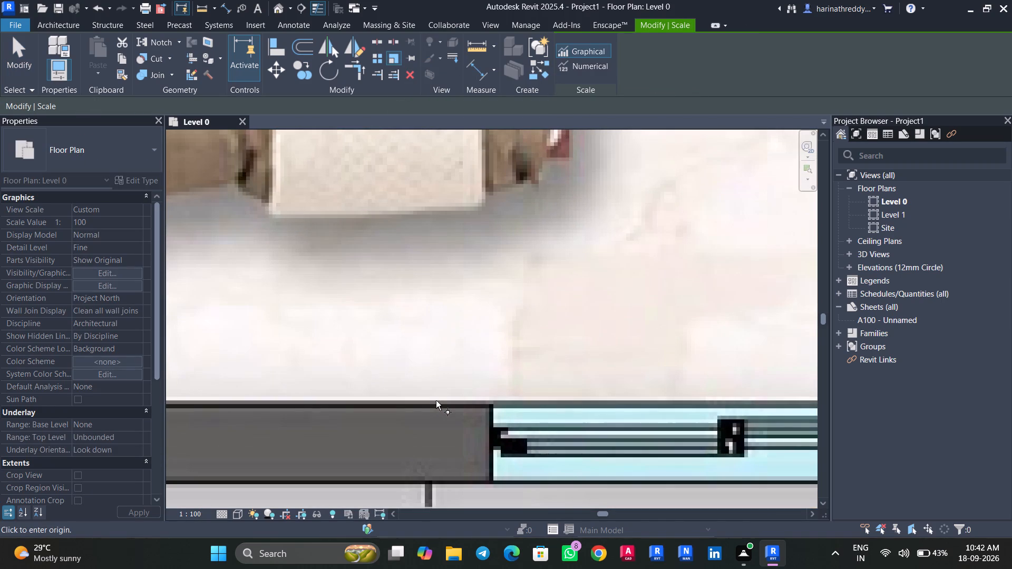
pyautogui.click(436, 400)
pyautogui.scroll(-10, 435, 400)
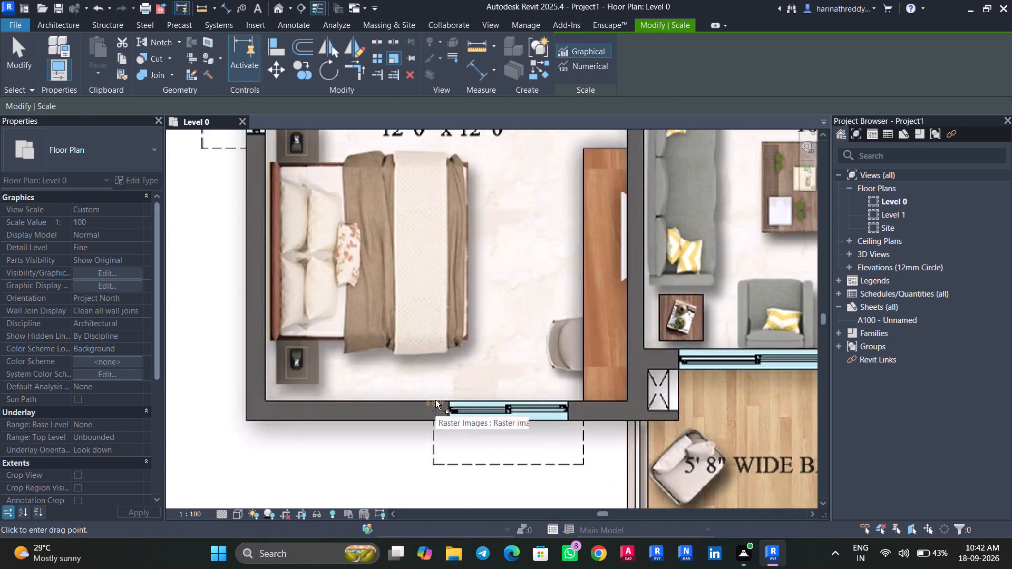
pyautogui.scroll(-2, 435, 400)
pyautogui.moveTo(421, 170); pyautogui.dragTo(420, 295, button='middle')
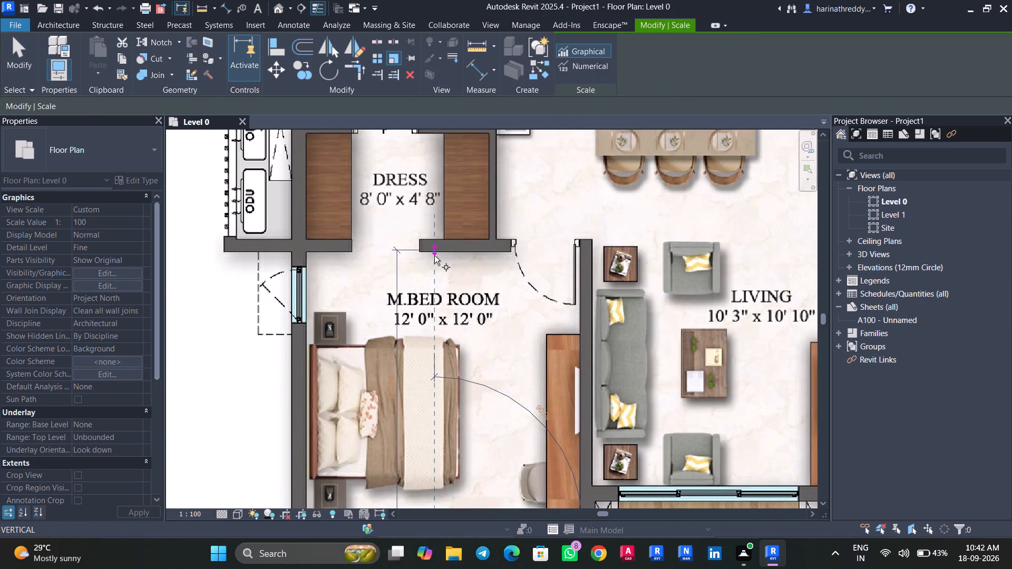
pyautogui.scroll(11, 434, 256)
pyautogui.scroll(-1, 436, 251)
pyautogui.scroll(4, 436, 251)
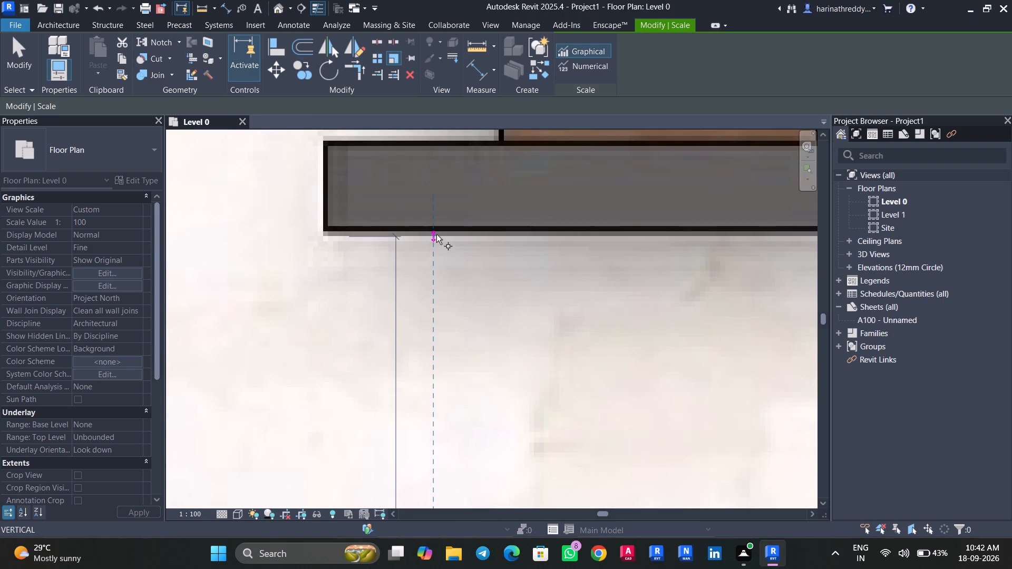
pyautogui.click(436, 234)
pyautogui.scroll(-13, 436, 234)
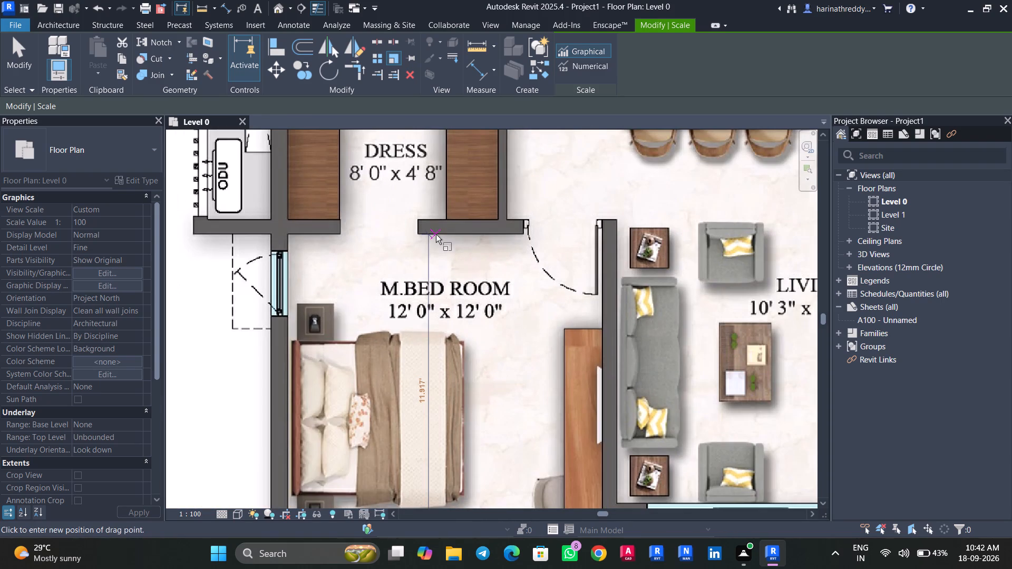
pyautogui.write("12'")
pyautogui.press('Return')
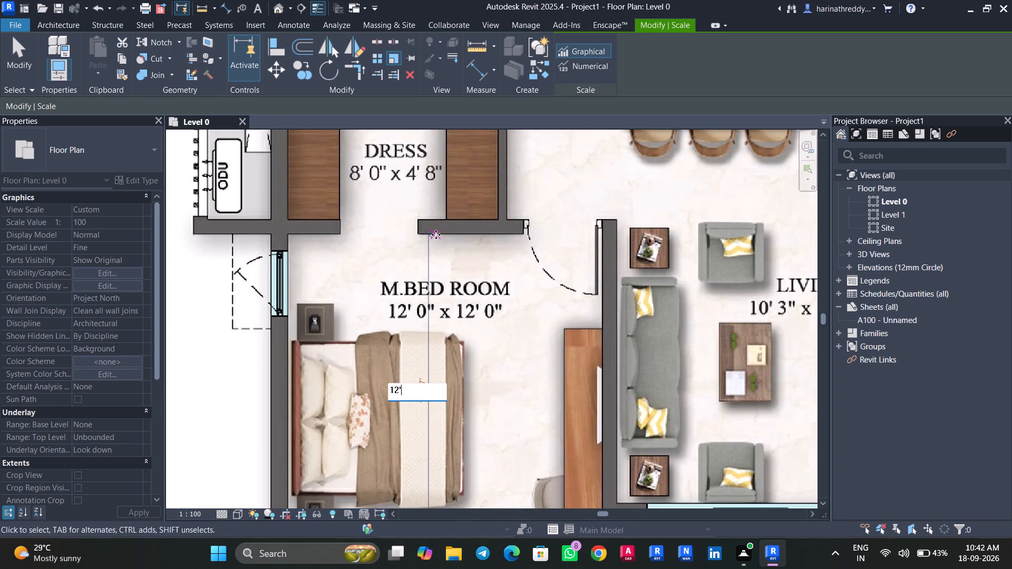
pyautogui.scroll(-1, 434, 303)
pyautogui.moveTo(436, 297); pyautogui.dragTo(425, 238, button='middle')
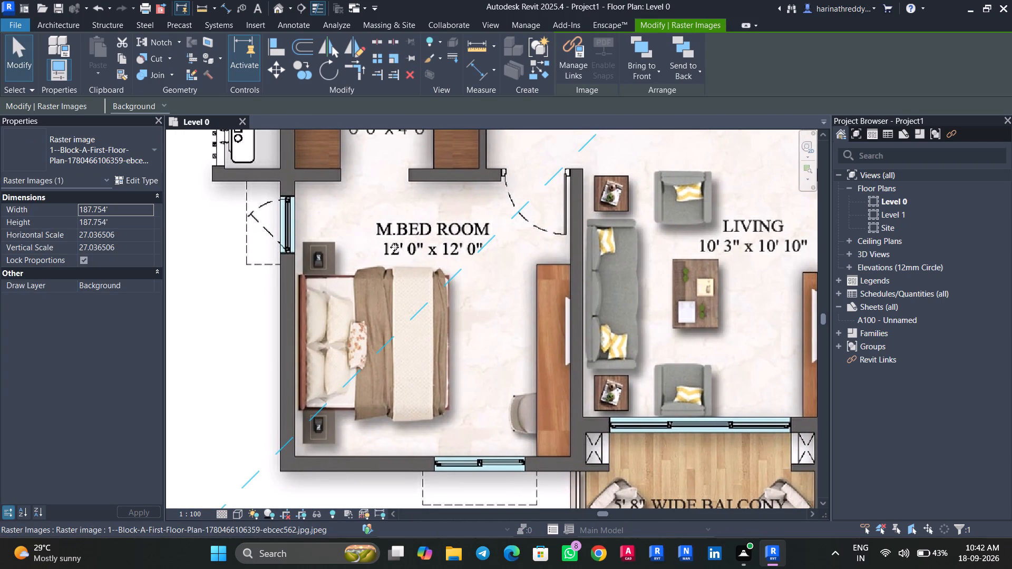
pyautogui.press('Escape')
# Check the thickness of the M.BED ROOM's outer side wall beside the bed using the Scale tool, without rescaling.
pyautogui.click(306, 318)
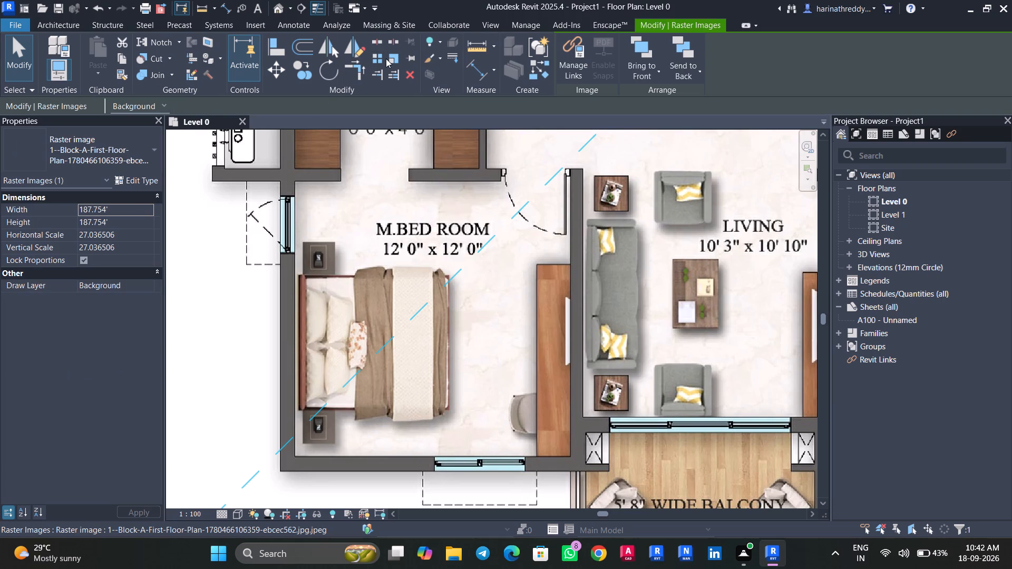
pyautogui.click(391, 58)
pyautogui.scroll(9, 243, 368)
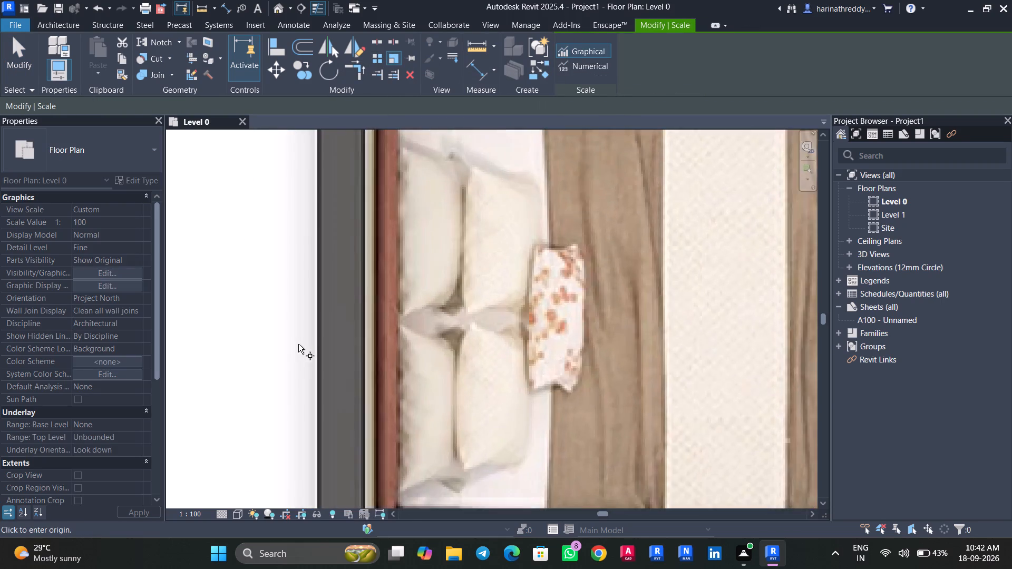
pyautogui.scroll(2, 298, 344)
pyautogui.click(326, 343)
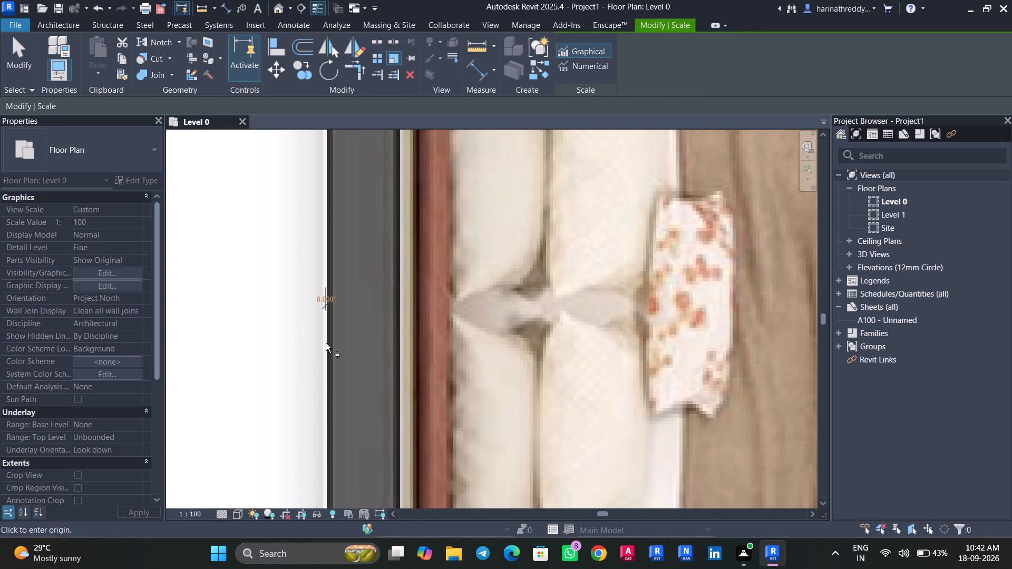
pyautogui.scroll(9, 397, 341)
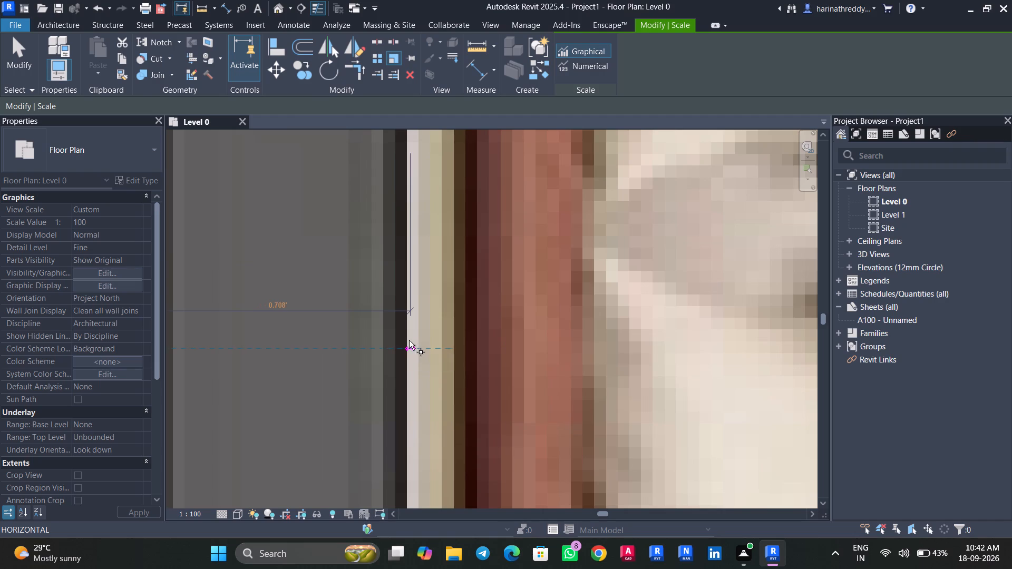
pyautogui.press('Escape')
pyautogui.moveTo(367, 362); pyautogui.dragTo(495, 335, button='middle')
pyautogui.click(495, 335)
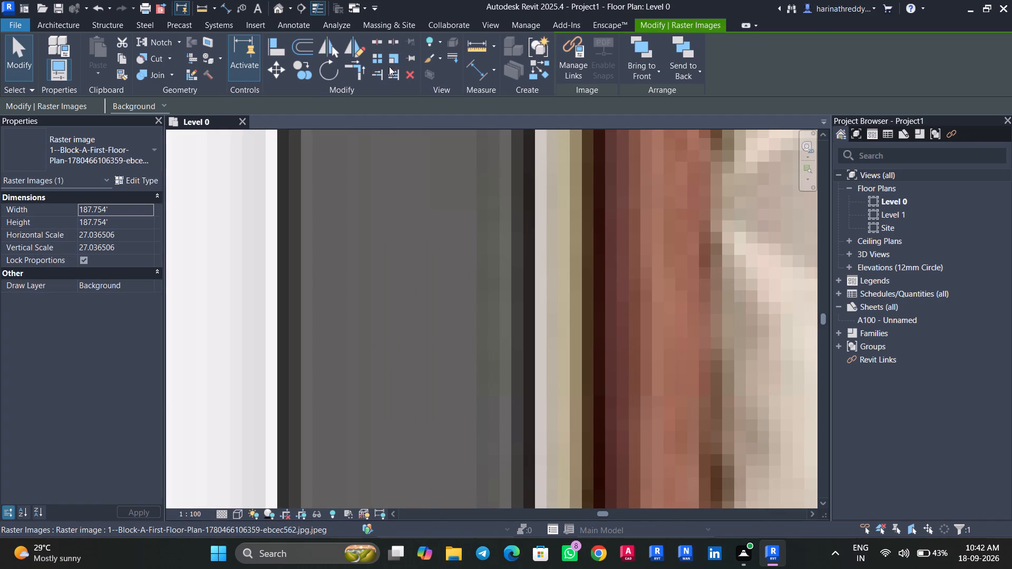
pyautogui.click(392, 60)
pyautogui.click(276, 332)
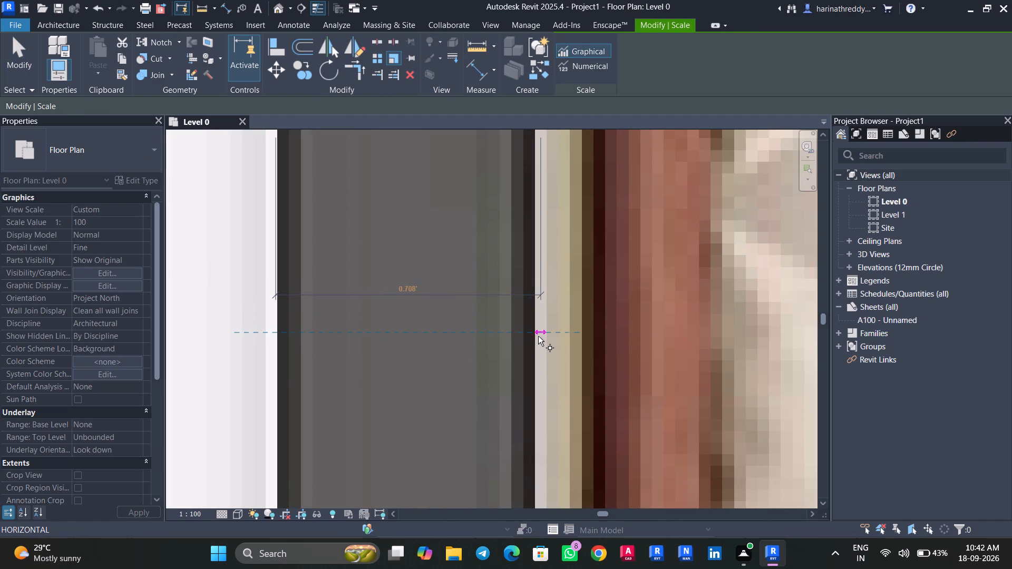
pyautogui.press('Escape')
pyautogui.press('Escape')
# Start the Wall tool and duplicate the Wall-Ext_215Bwk type under the name WALL 1.
pyautogui.scroll(-16, 504, 352)
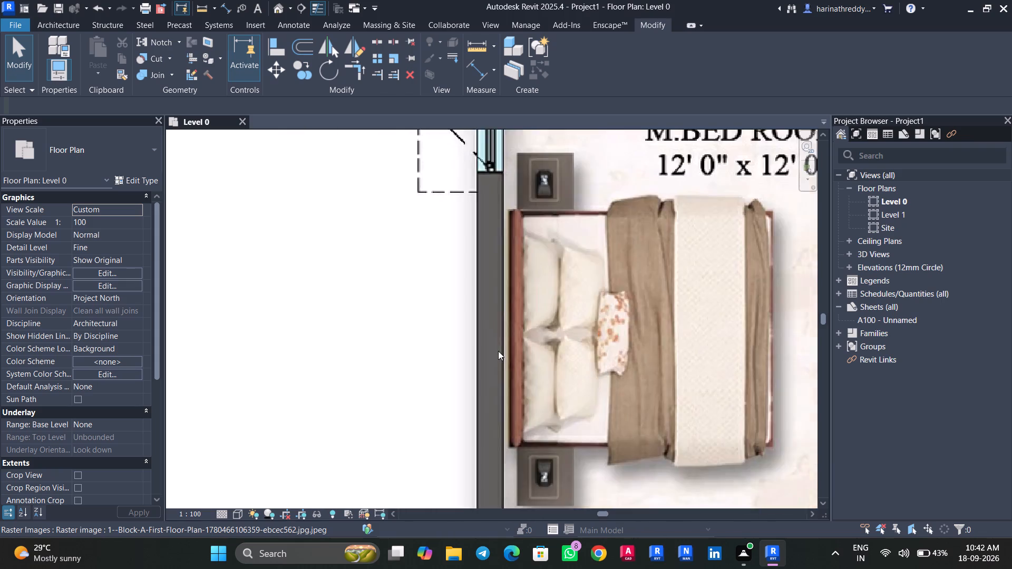
pyautogui.scroll(-10, 498, 351)
pyautogui.moveTo(494, 351); pyautogui.dragTo(340, 380, button='middle')
pyautogui.press('w')
pyautogui.press('a')
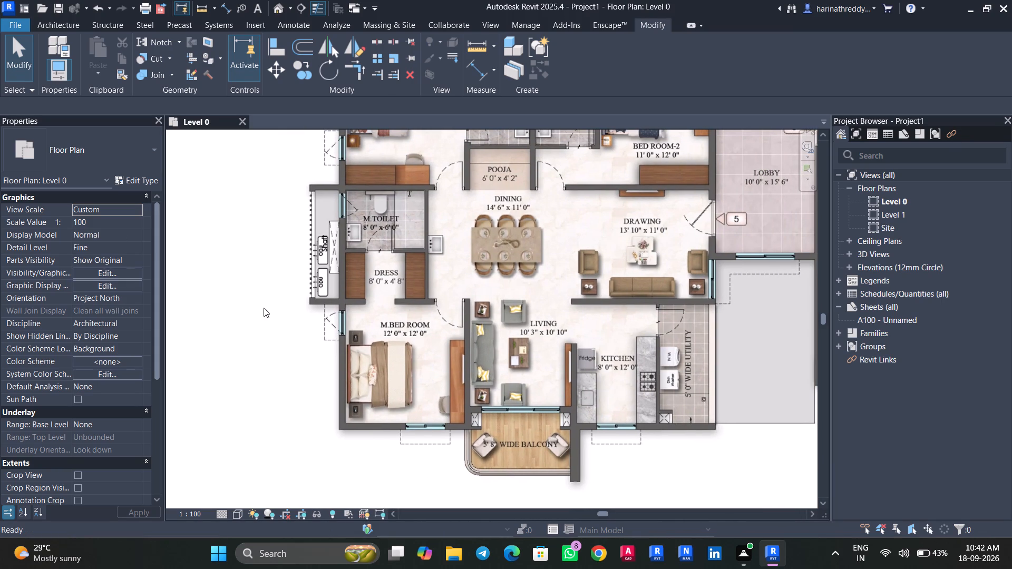
pyautogui.click(130, 154)
pyautogui.click(87, 247)
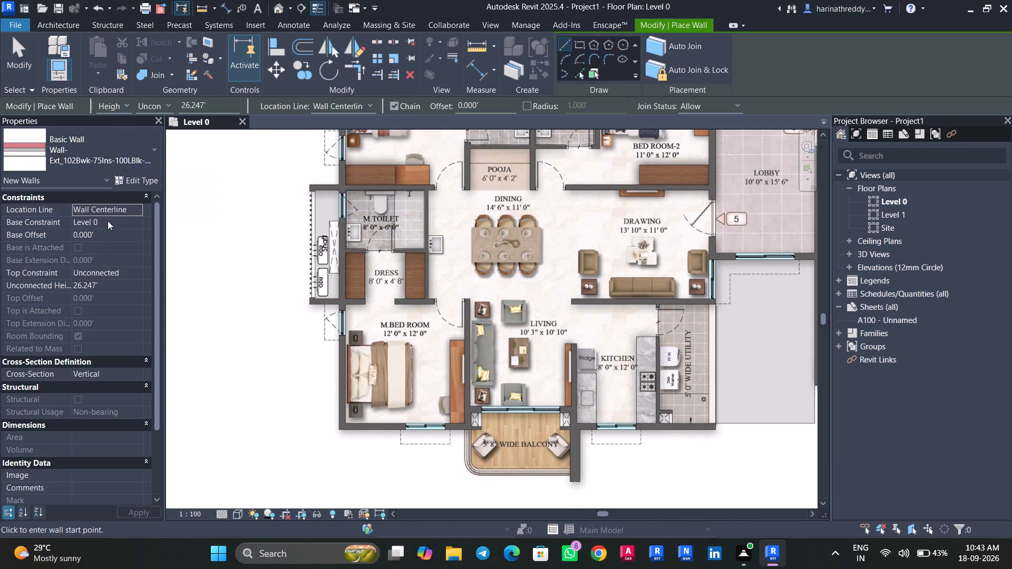
pyautogui.click(133, 180)
pyautogui.click(971, 153)
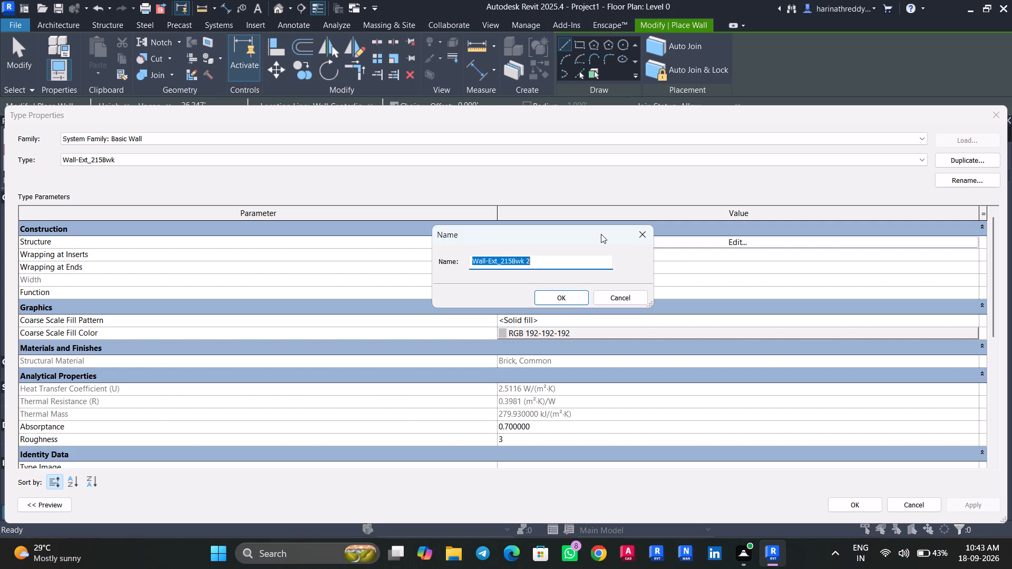
pyautogui.write('WA')
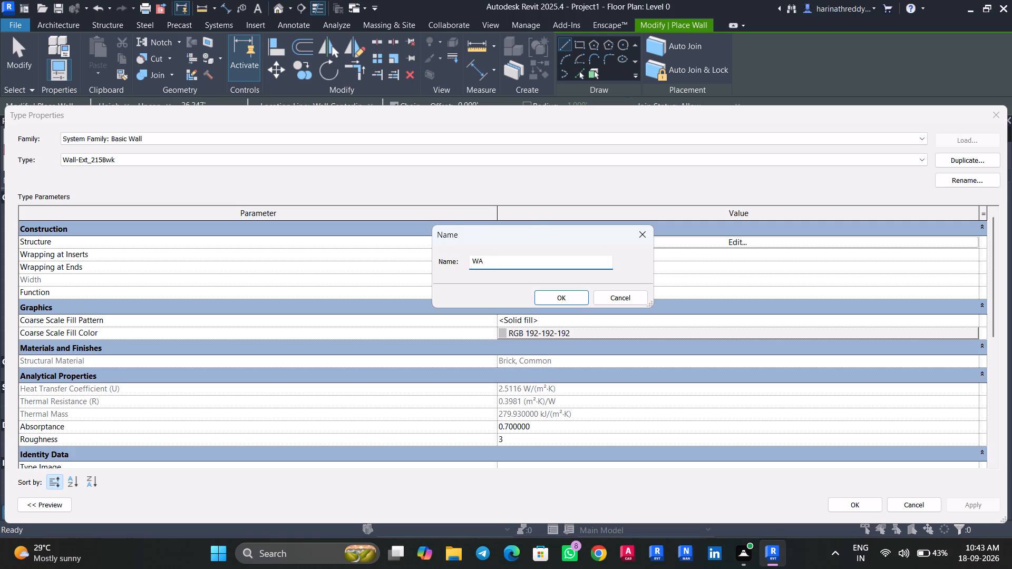
pyautogui.write('LL 1')
pyautogui.click(557, 304)
# Set the thickness of WALL 1's Brick, Common structure layer to 0.7' and apply the type.
pyautogui.click(638, 239)
pyautogui.click(545, 240)
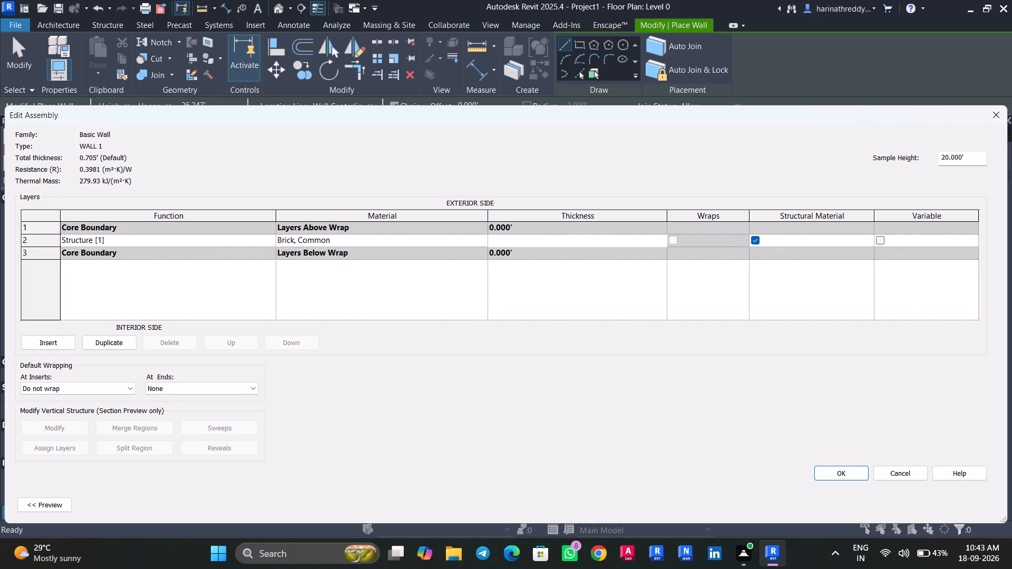
pyautogui.write("0.7'")
pyautogui.press('Return')
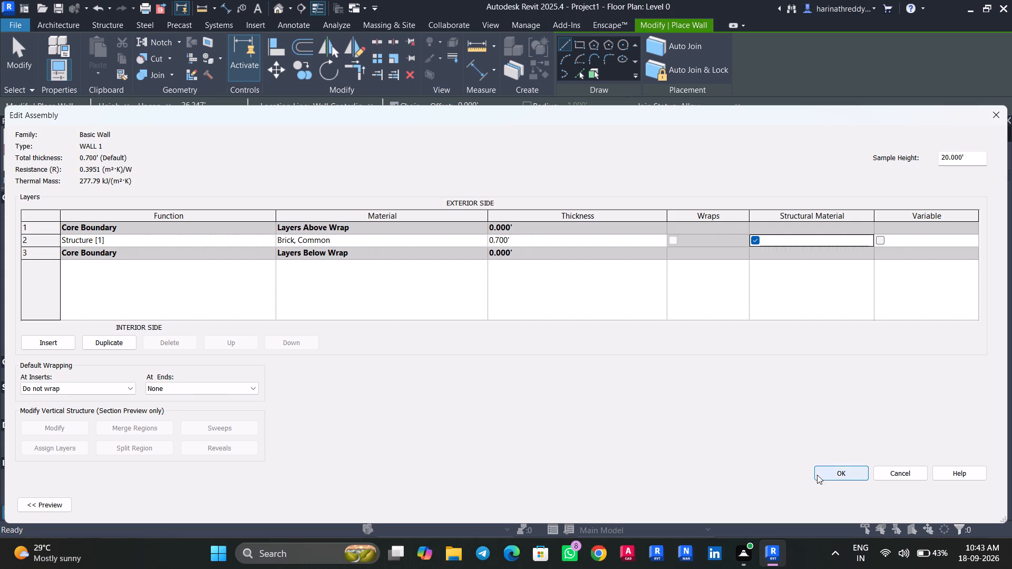
pyautogui.click(817, 475)
pyautogui.click(996, 507)
pyautogui.click(872, 506)
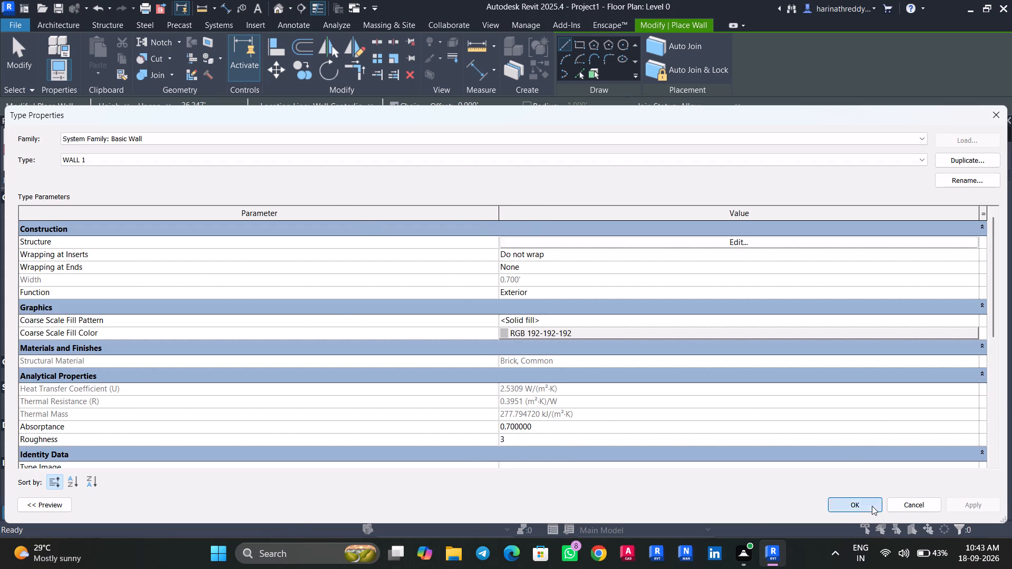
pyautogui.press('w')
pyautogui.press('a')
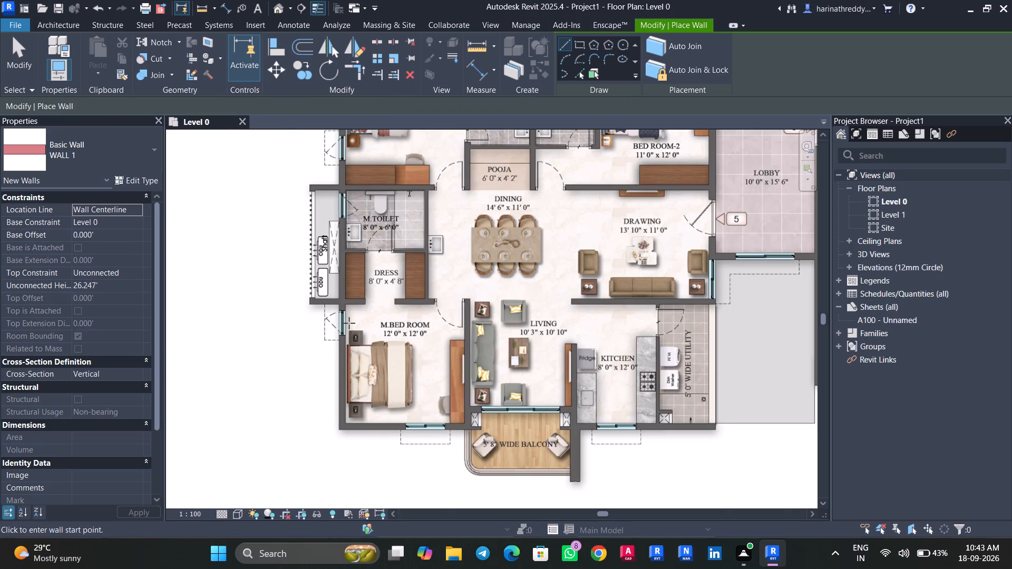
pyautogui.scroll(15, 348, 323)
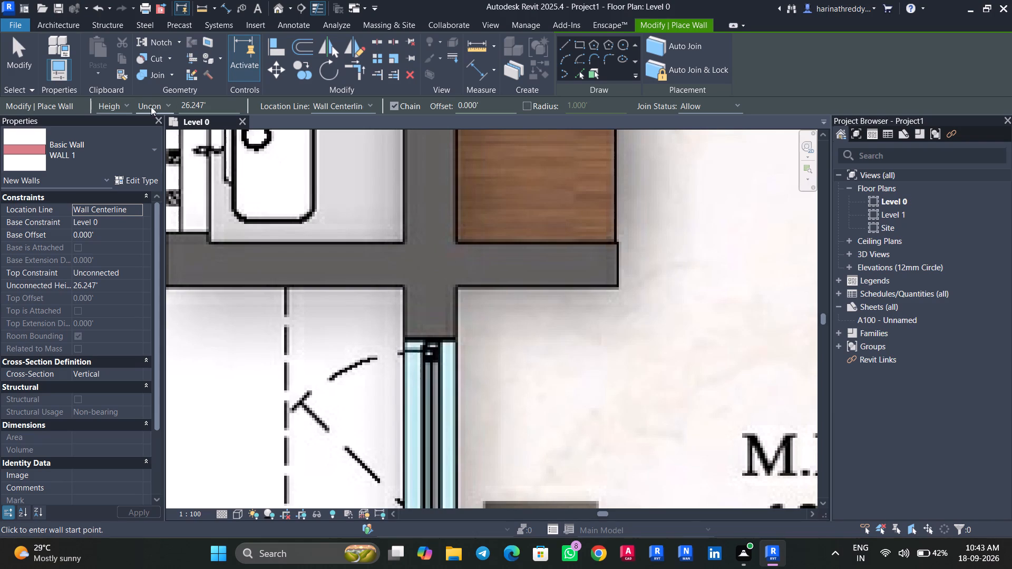
# Open the East elevation and lengthen the level lines by extending Level 1's free end away from its head.
pyautogui.click(852, 267)
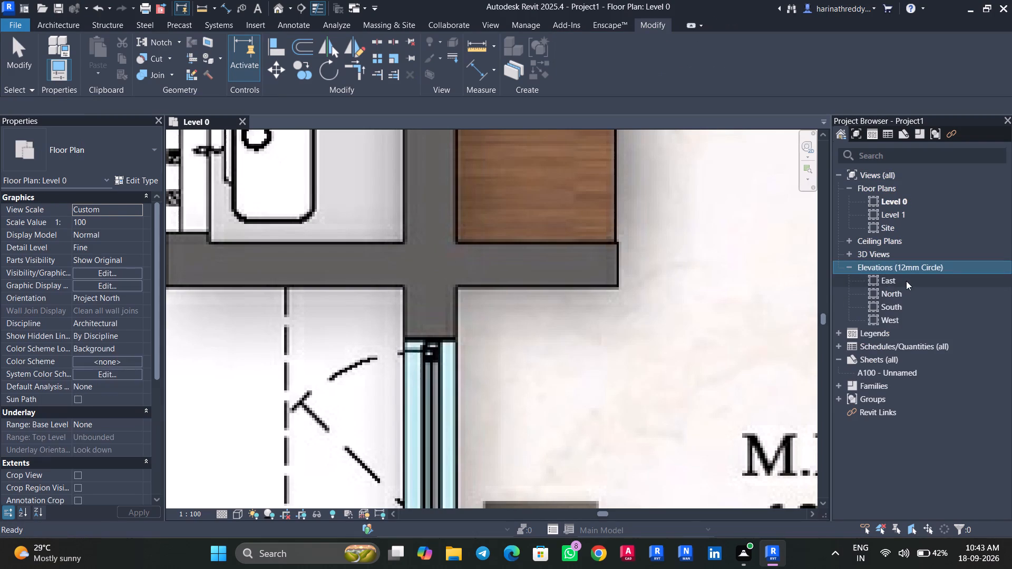
pyautogui.doubleClick(903, 280)
pyautogui.scroll(-10, 479, 275)
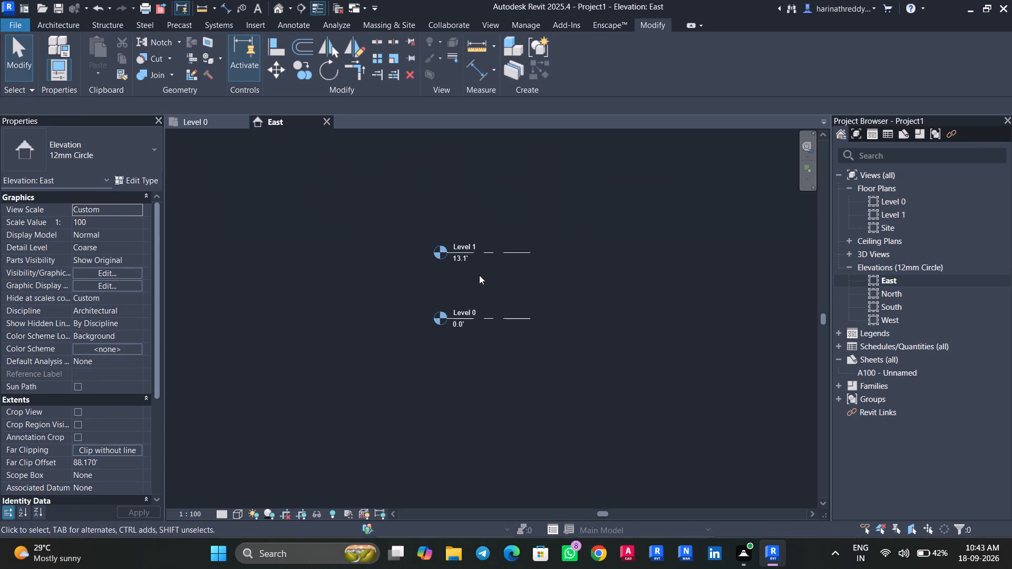
pyautogui.click(524, 253)
pyautogui.moveTo(537, 259); pyautogui.dragTo(391, 290, button='middle')
pyautogui.moveTo(384, 281); pyautogui.dragTo(679, 312)
pyautogui.scroll(5, 323, 289)
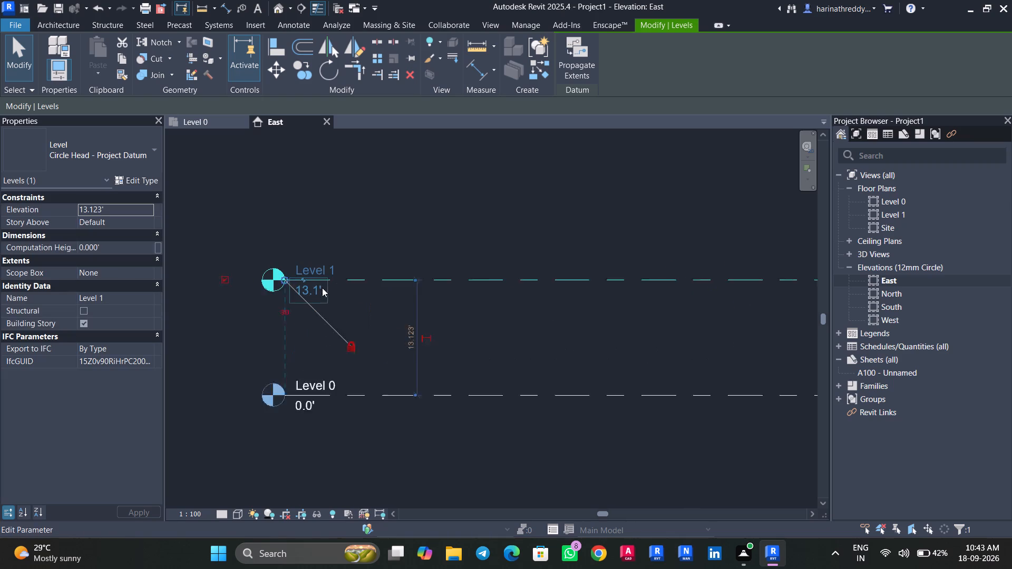
# Rename Level 0 as GG.
pyautogui.click(313, 390)
pyautogui.click(312, 396)
pyautogui.press('g')
pyautogui.press('g')
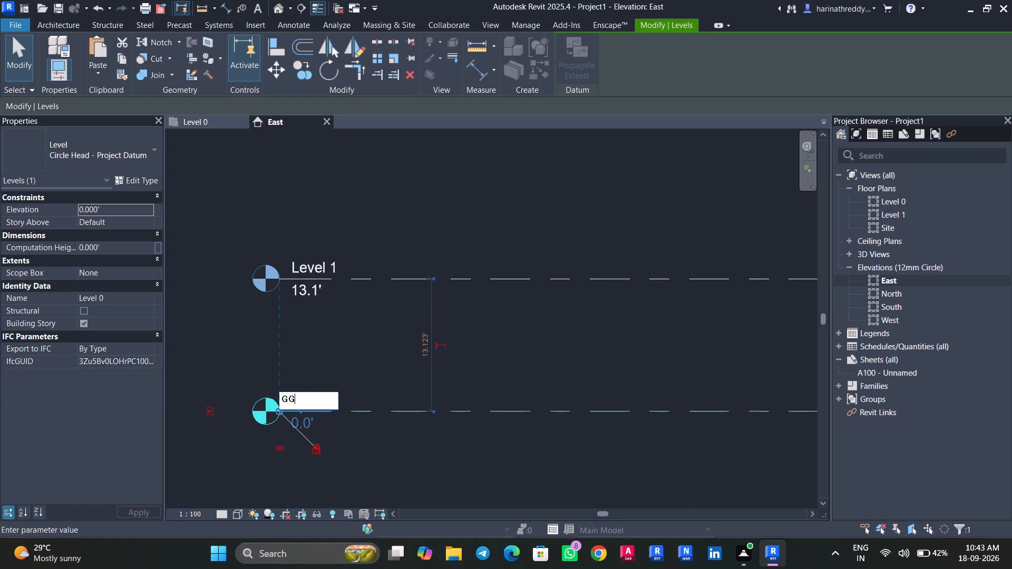
pyautogui.click(344, 349)
# Rename Level 1 as FFL.
pyautogui.doubleClick(306, 257)
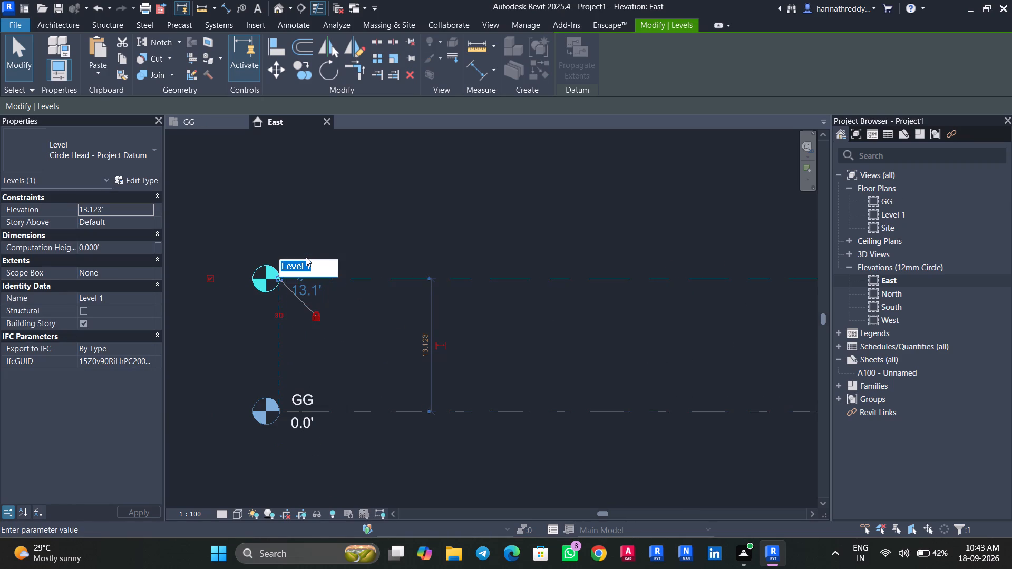
pyautogui.write('FF')
pyautogui.press('l')
pyautogui.click(407, 240)
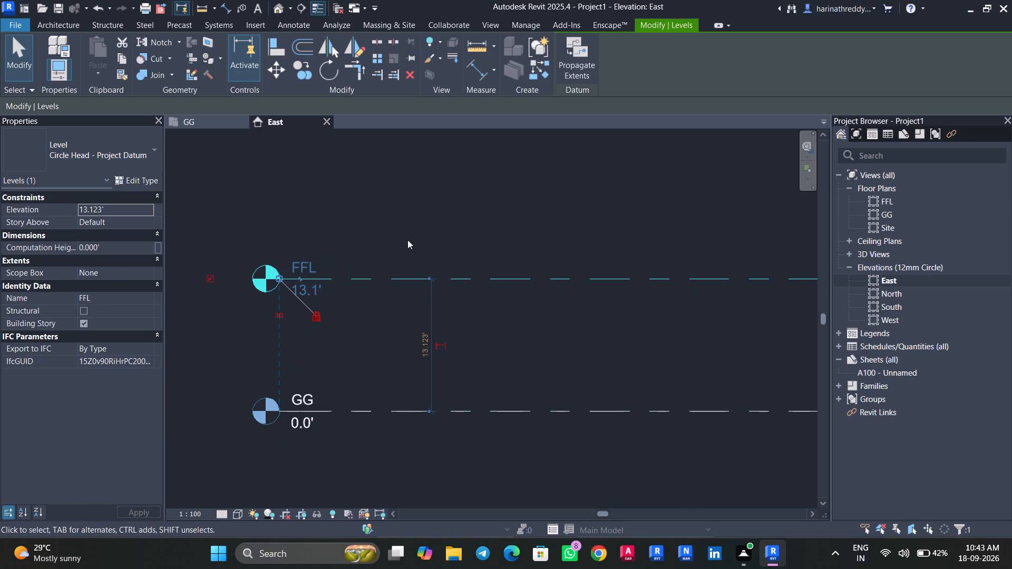
# Extend the free end of the FFL level line, with the aligned GG line, further away from the level heads.
pyautogui.scroll(-2, 561, 359)
pyautogui.moveTo(560, 358); pyautogui.dragTo(382, 379, button='middle')
pyautogui.press('Escape')
pyautogui.press('Escape')
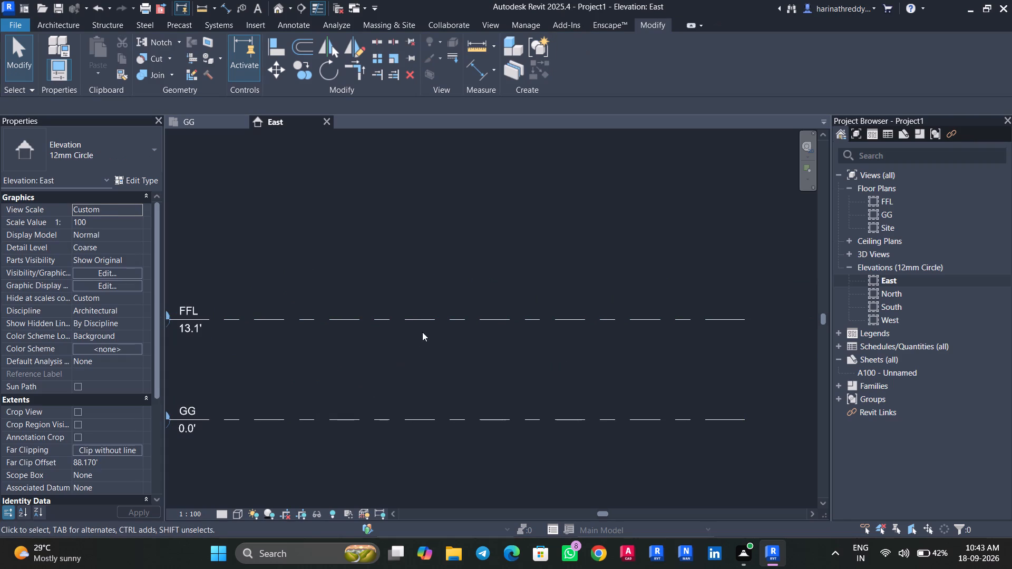
pyautogui.click(425, 318)
pyautogui.scroll(-7, 428, 348)
pyautogui.scroll(3, 581, 347)
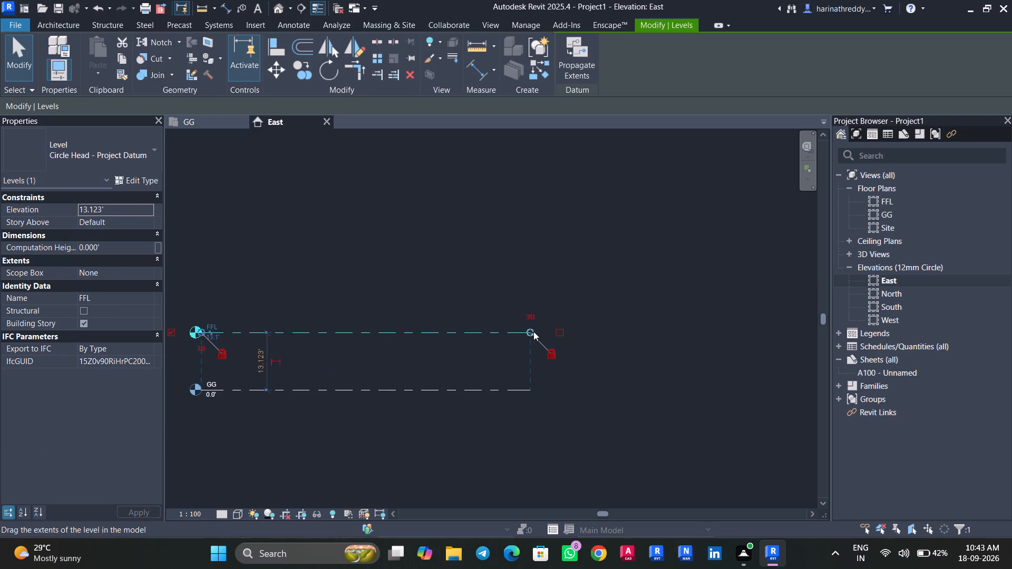
pyautogui.moveTo(533, 329); pyautogui.dragTo(672, 342)
pyautogui.moveTo(469, 427); pyautogui.dragTo(521, 431, button='middle')
pyautogui.click(520, 430)
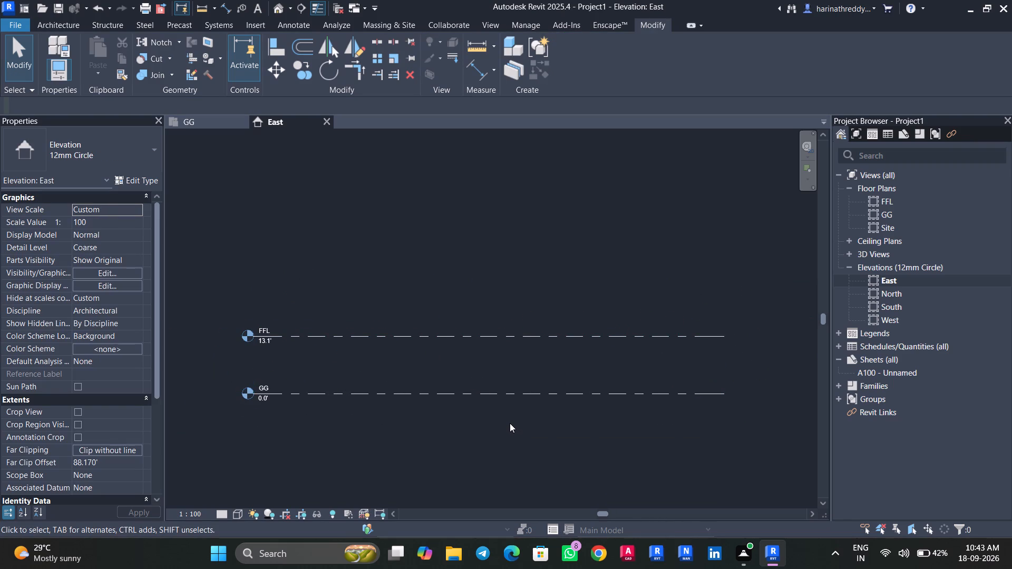
# Start placing a level with plan view creation enabled for new levels.
pyautogui.write('LL')
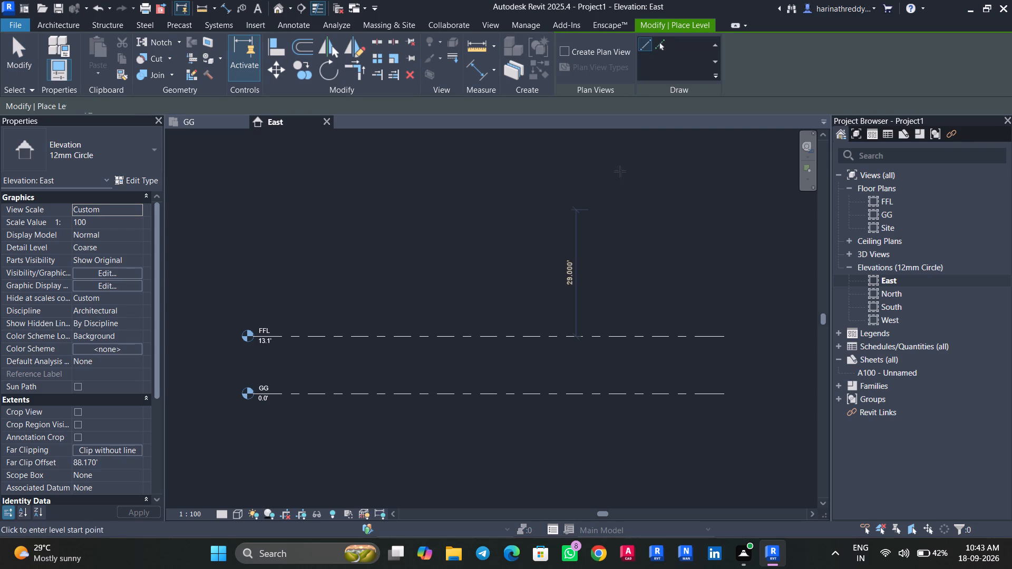
pyautogui.click(562, 54)
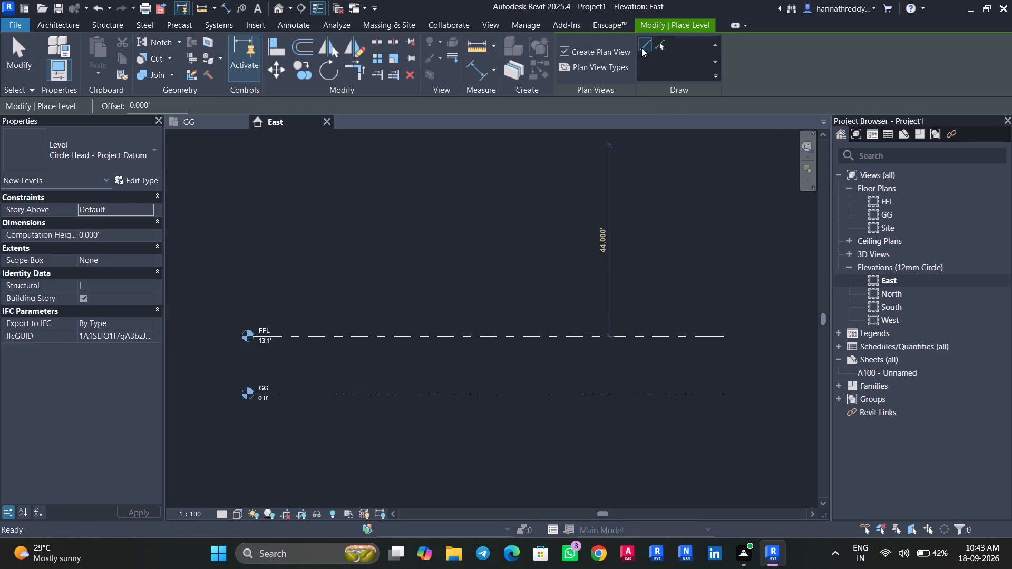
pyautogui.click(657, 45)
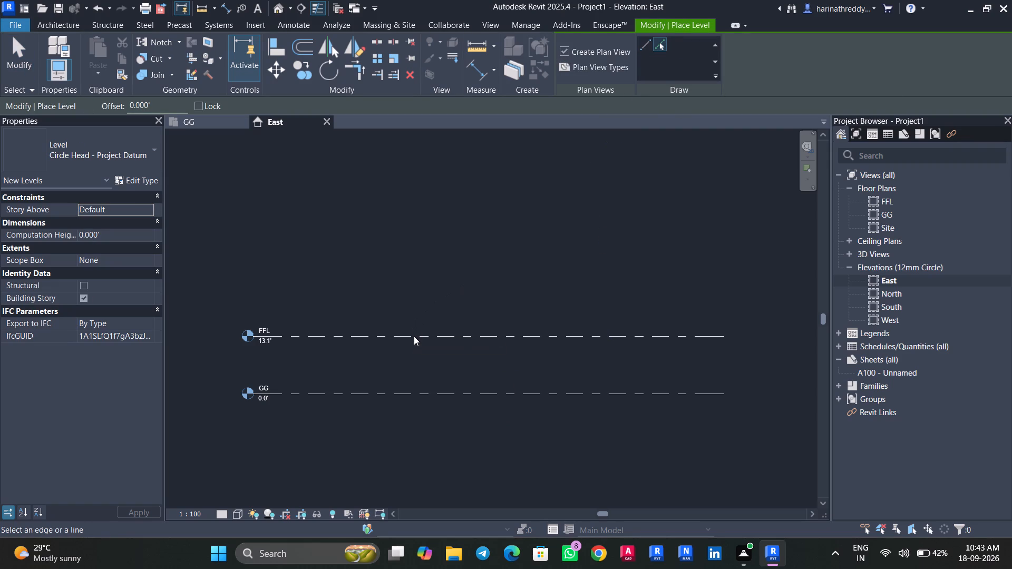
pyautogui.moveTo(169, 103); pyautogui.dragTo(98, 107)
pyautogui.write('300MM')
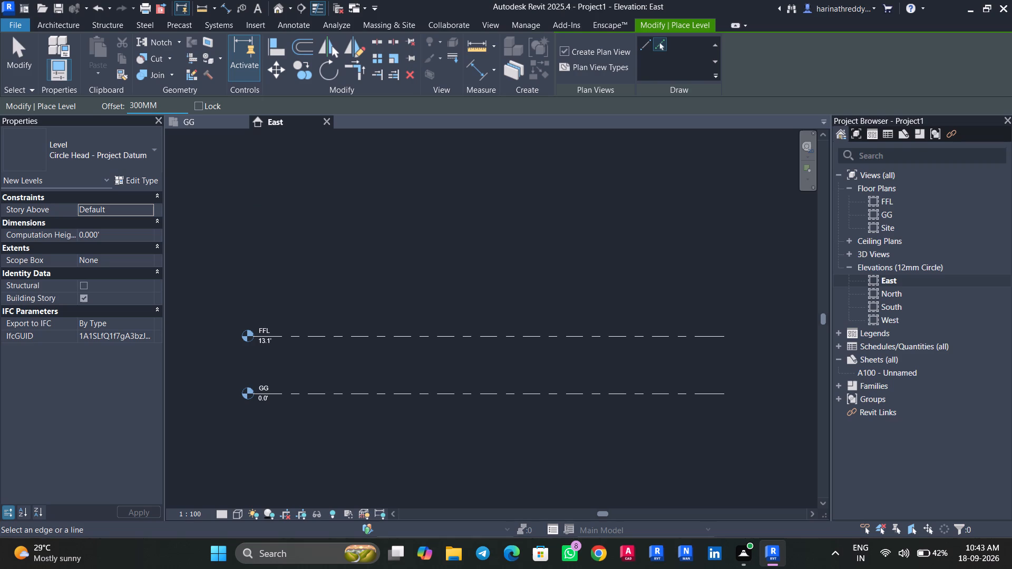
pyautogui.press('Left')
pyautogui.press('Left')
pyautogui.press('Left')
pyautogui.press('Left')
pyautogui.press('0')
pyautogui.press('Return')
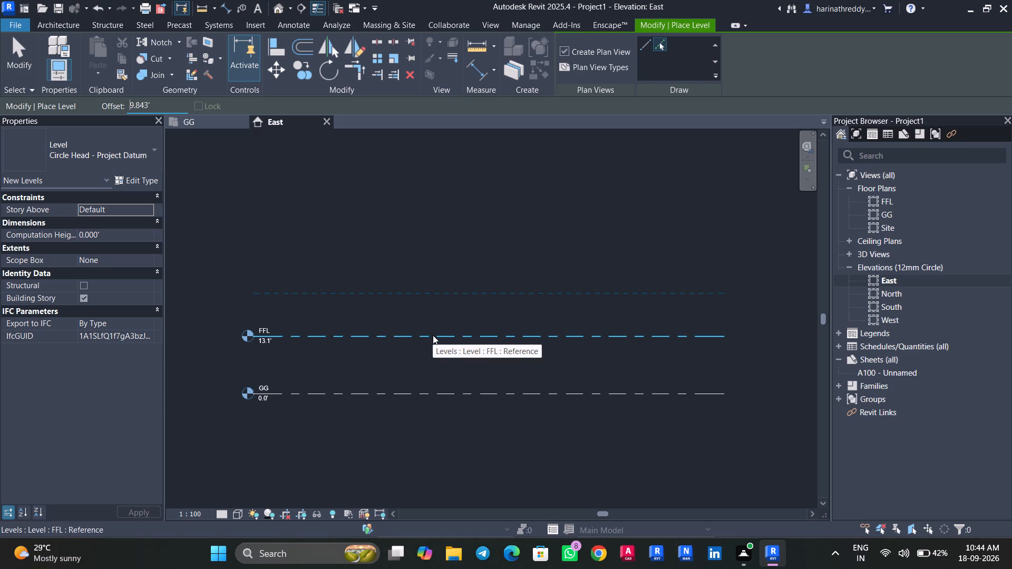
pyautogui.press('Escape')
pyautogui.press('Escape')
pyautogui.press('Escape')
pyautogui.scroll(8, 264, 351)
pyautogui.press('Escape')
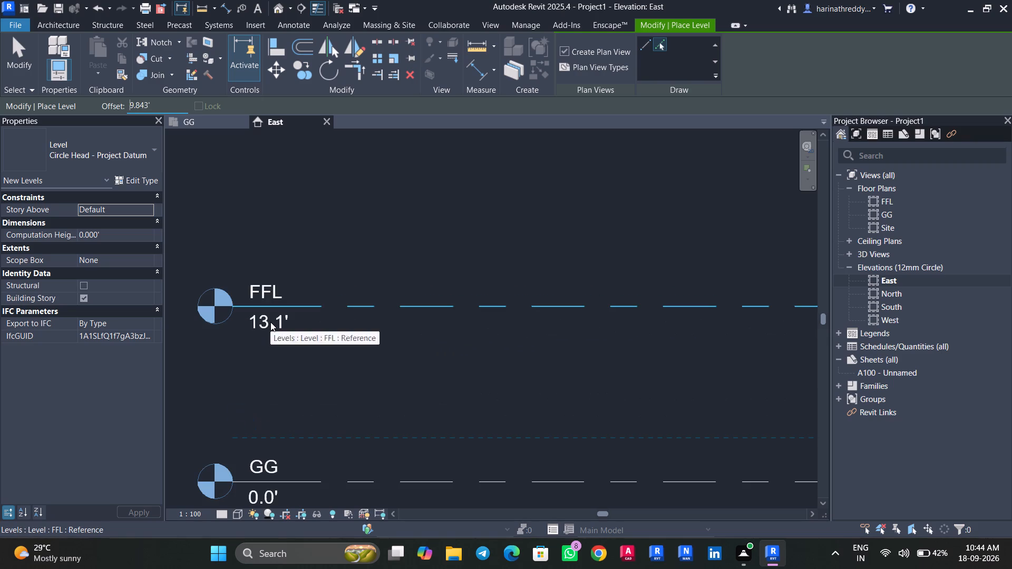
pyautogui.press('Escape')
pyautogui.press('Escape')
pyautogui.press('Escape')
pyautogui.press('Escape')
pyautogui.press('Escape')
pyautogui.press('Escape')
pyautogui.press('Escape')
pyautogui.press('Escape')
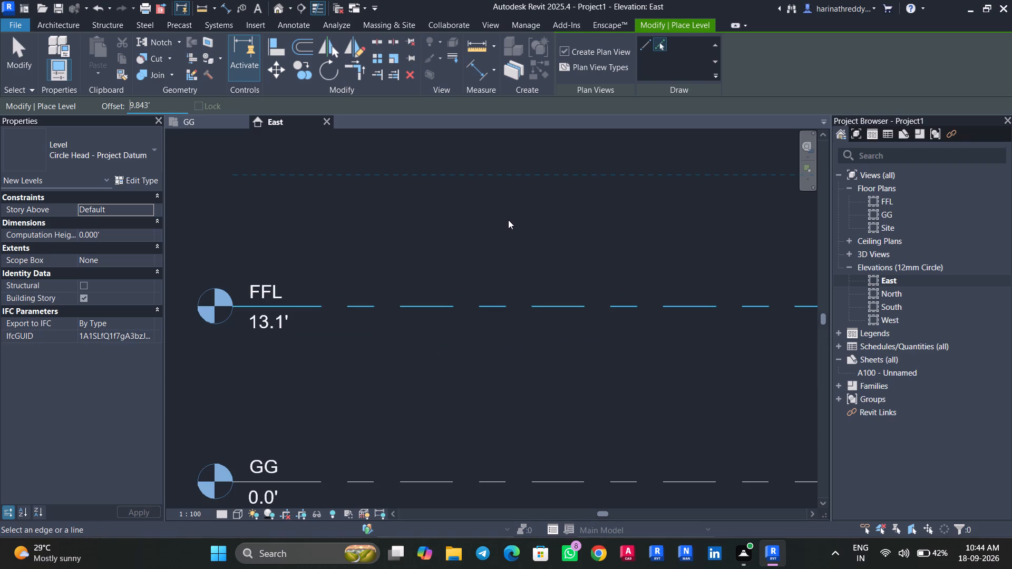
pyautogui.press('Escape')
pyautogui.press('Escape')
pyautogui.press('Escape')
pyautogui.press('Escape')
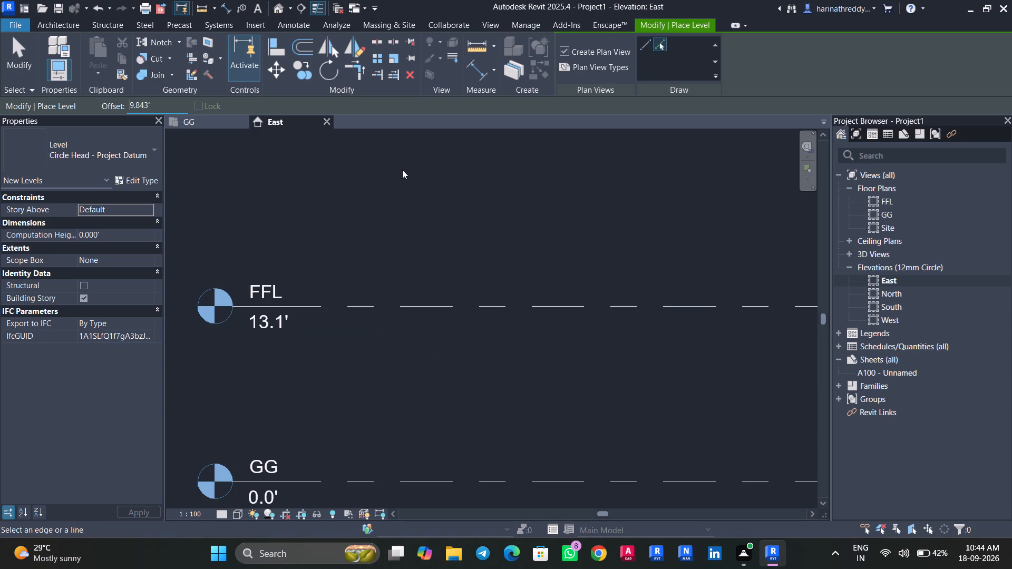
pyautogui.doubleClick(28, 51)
# Set the elevation of level FFL to 3000 mm.
pyautogui.click(262, 318)
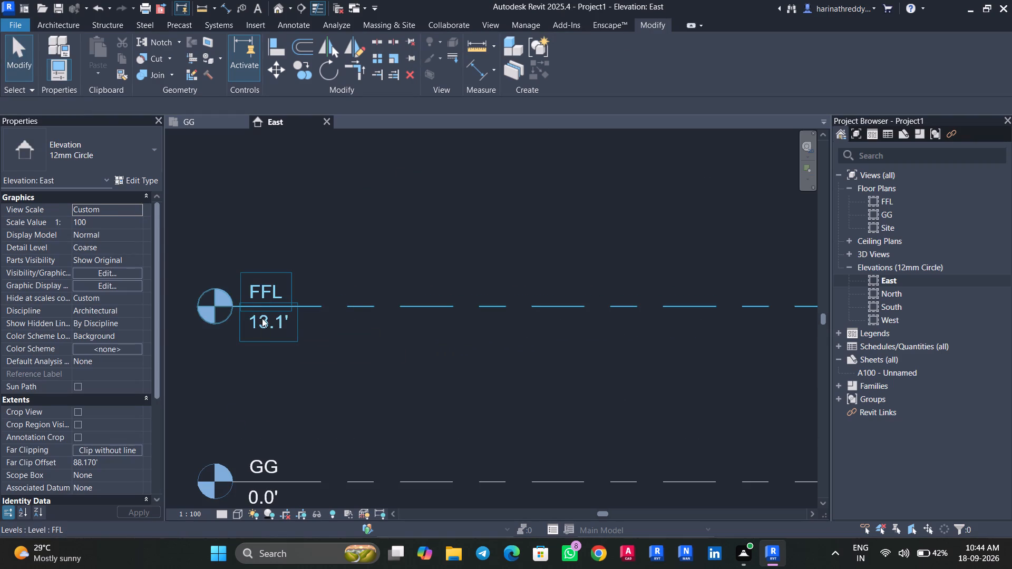
pyautogui.click(265, 320)
pyautogui.write('3000MM')
pyautogui.press('Return')
pyautogui.press('Escape')
pyautogui.press('Escape')
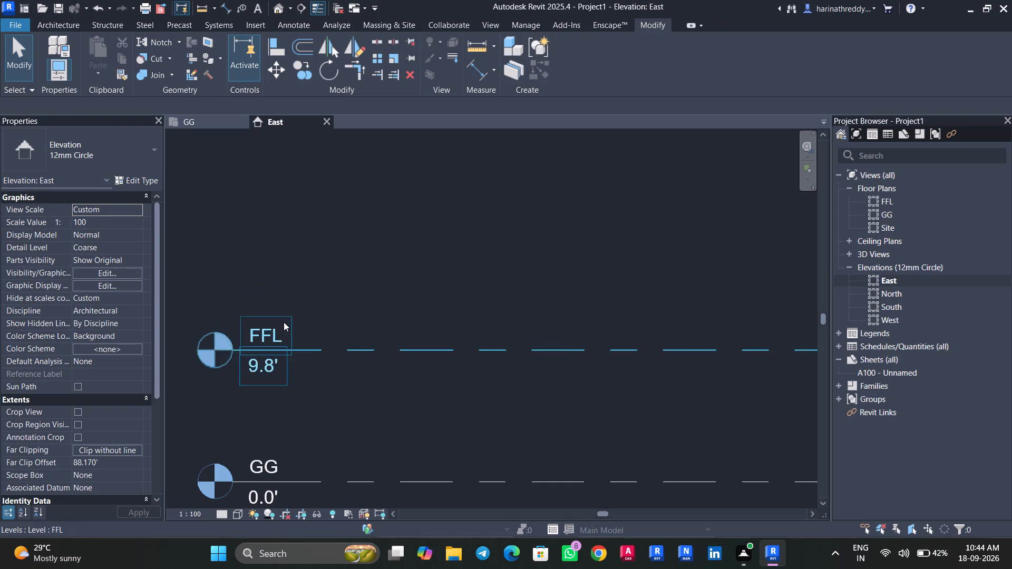
# Create a new level offset 3000 mm above FFL by picking the FFL line.
pyautogui.scroll(-13, 284, 320)
pyautogui.write('LL')
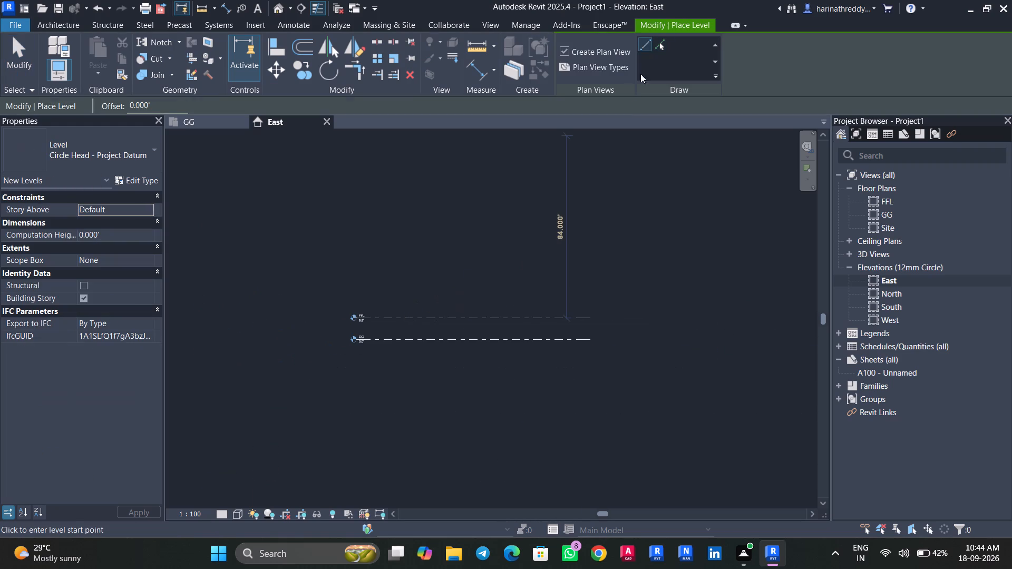
pyautogui.click(659, 46)
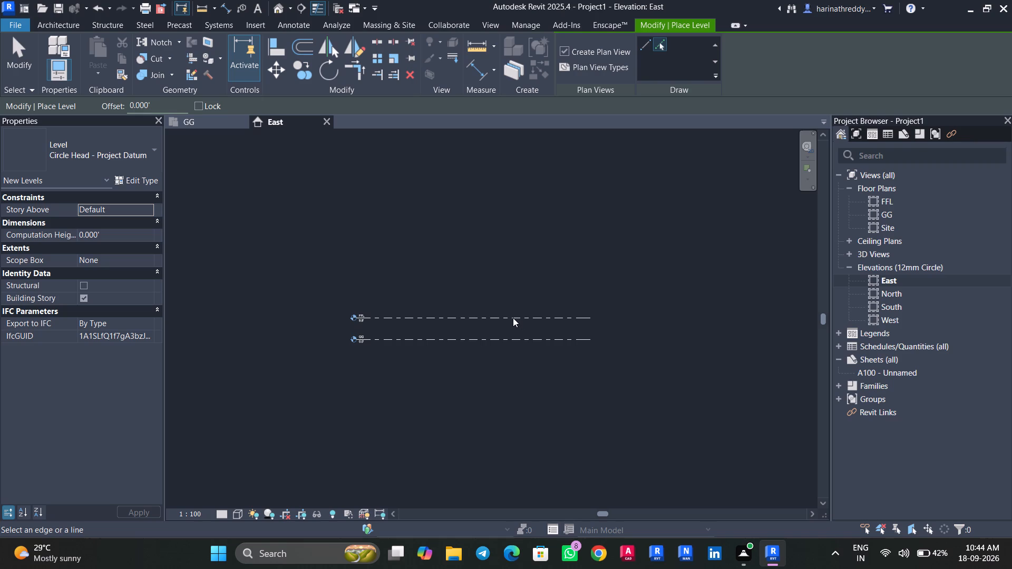
pyautogui.moveTo(164, 104); pyautogui.dragTo(96, 104)
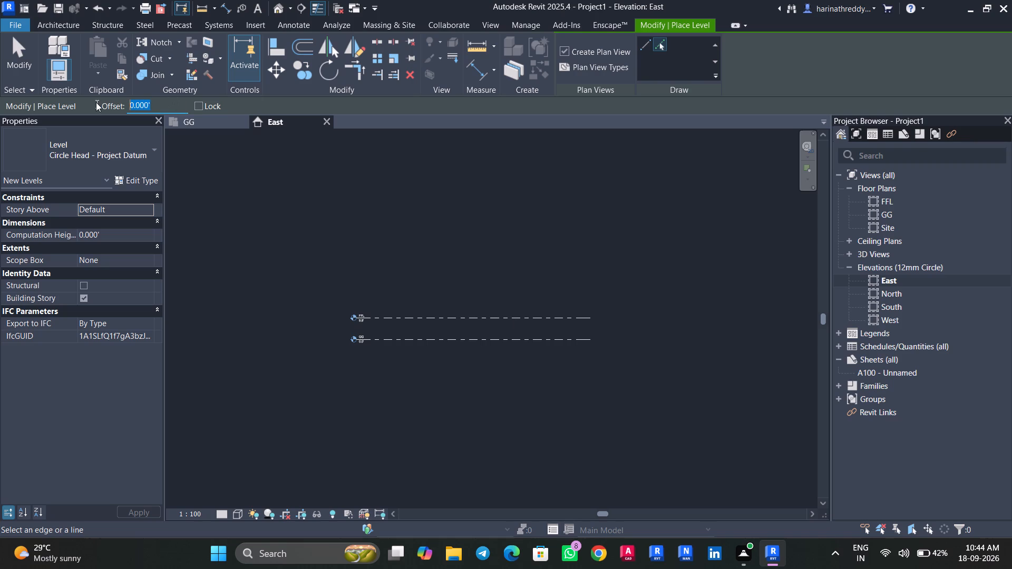
pyautogui.write('3000MM')
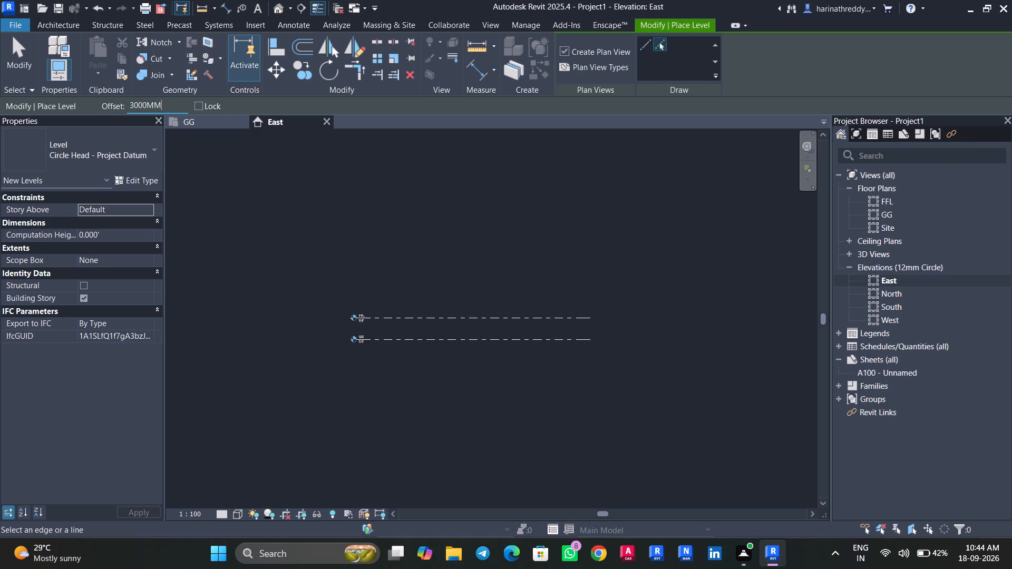
pyautogui.press('Return')
pyautogui.scroll(-2, 426, 316)
pyautogui.scroll(2, 426, 316)
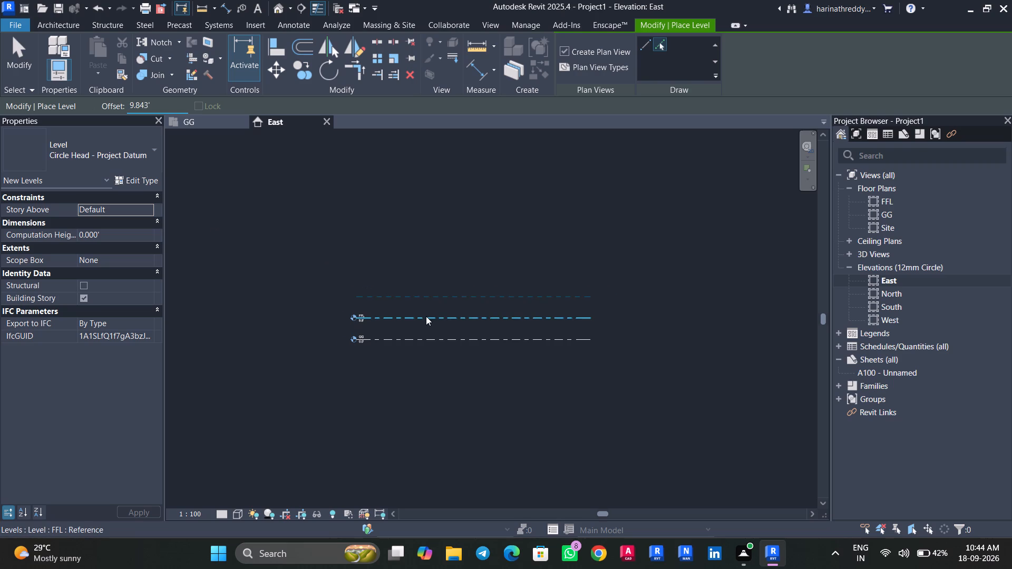
pyautogui.scroll(3, 426, 316)
pyautogui.click(426, 316)
pyautogui.press('Escape')
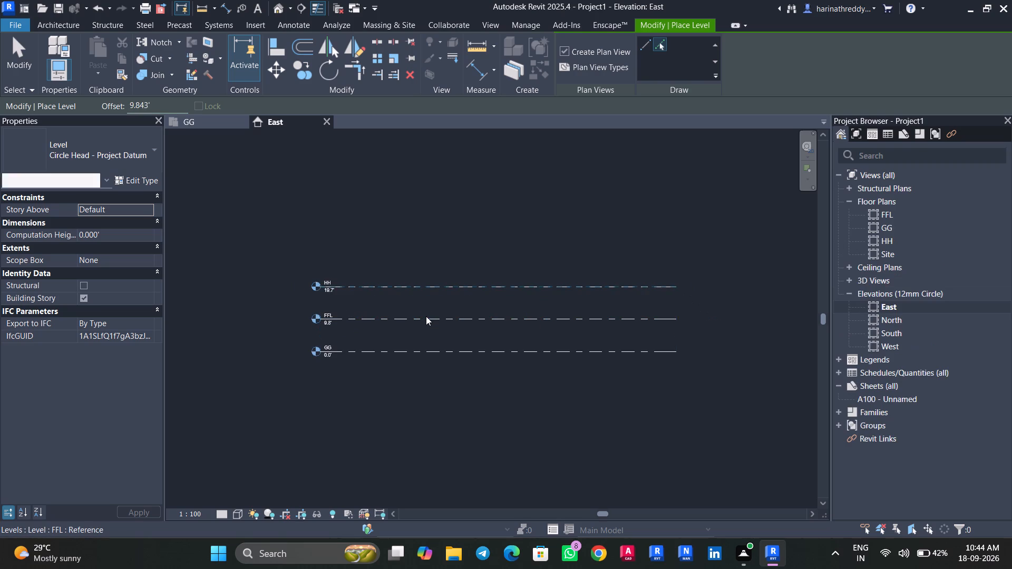
pyautogui.press('Escape')
pyautogui.press('Escape')
pyautogui.press('Escape')
# Rename the new topmost level as RL.
pyautogui.scroll(9, 326, 281)
pyautogui.click(333, 283)
pyautogui.click(333, 283)
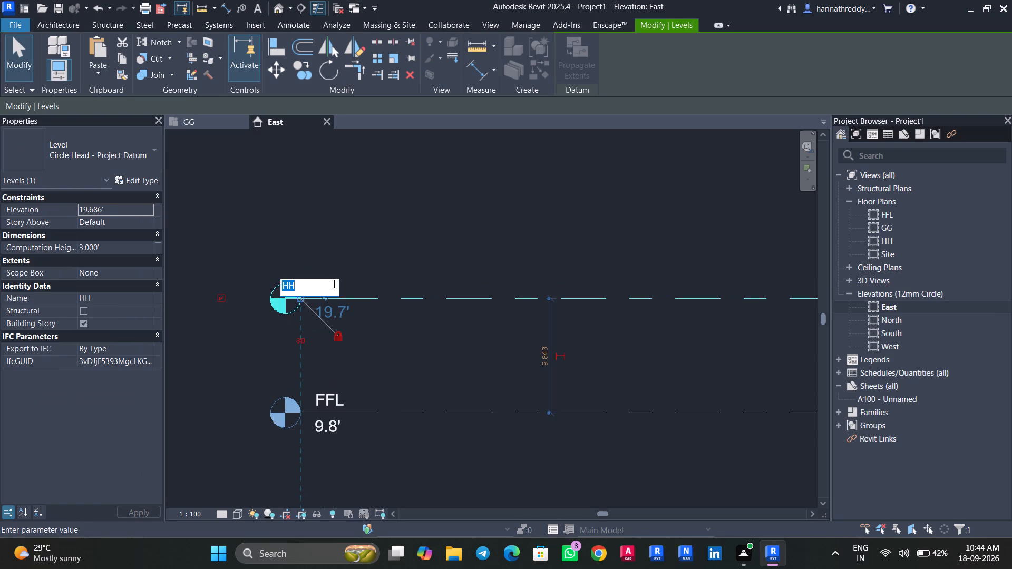
pyautogui.write('RL')
pyautogui.click(484, 211)
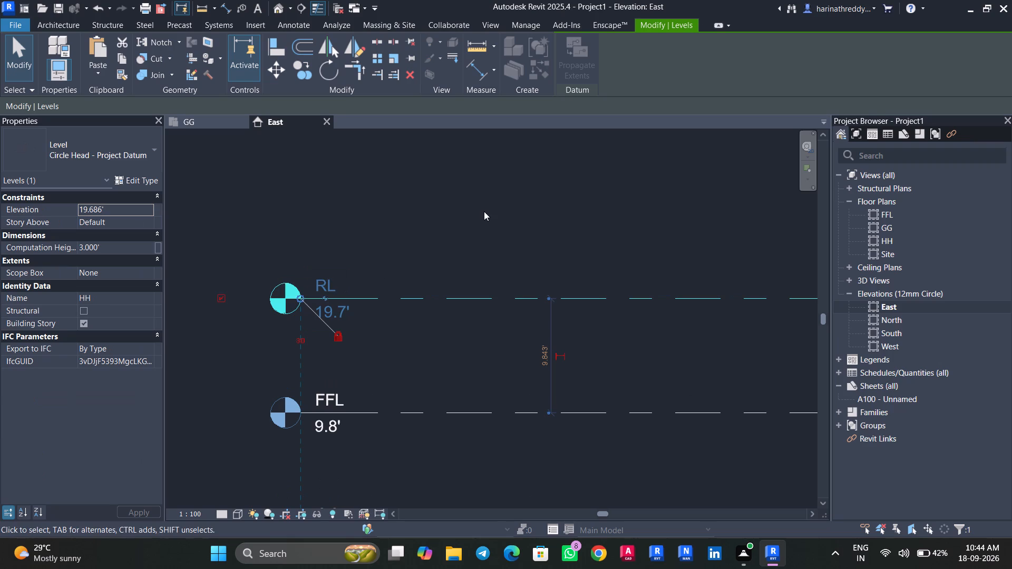
pyautogui.press('Escape')
pyautogui.press('Escape')
pyautogui.press('Escape')
# In the GG floor plan, start the Wall command and set the wall height up to level FFL.
pyautogui.click(190, 124)
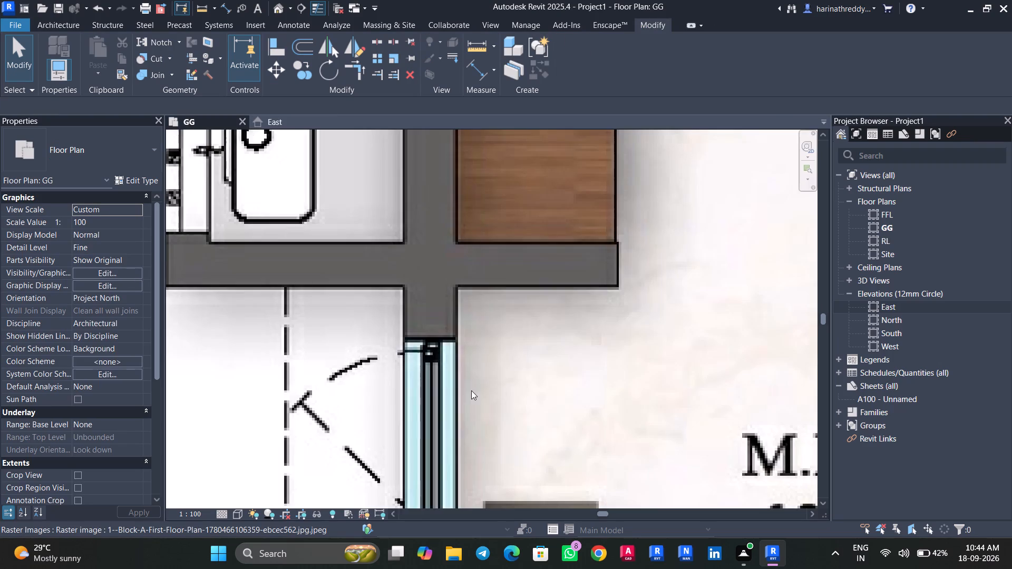
pyautogui.scroll(-17, 471, 390)
pyautogui.moveTo(536, 410); pyautogui.dragTo(472, 338, button='middle')
pyautogui.scroll(5, 454, 348)
pyautogui.write('WA')
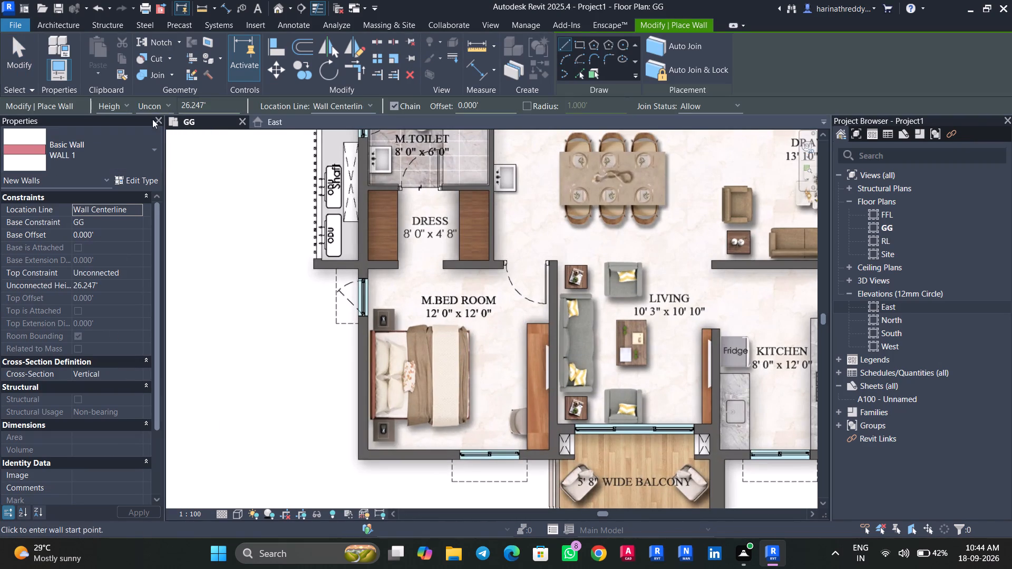
pyautogui.click(158, 103)
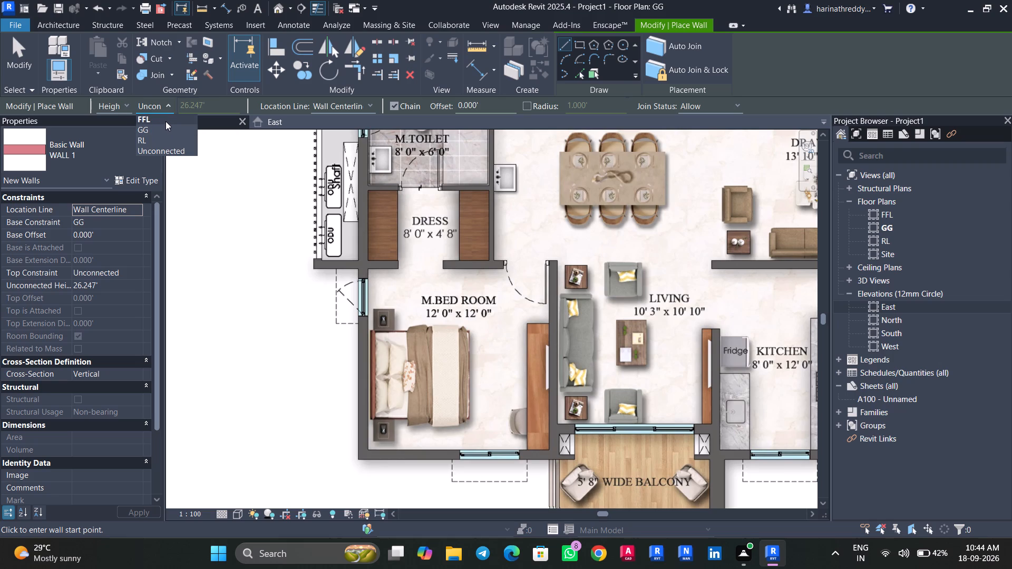
pyautogui.click(166, 121)
# Return to the East elevation and rename level GG as GL.
pyautogui.doubleClick(877, 303)
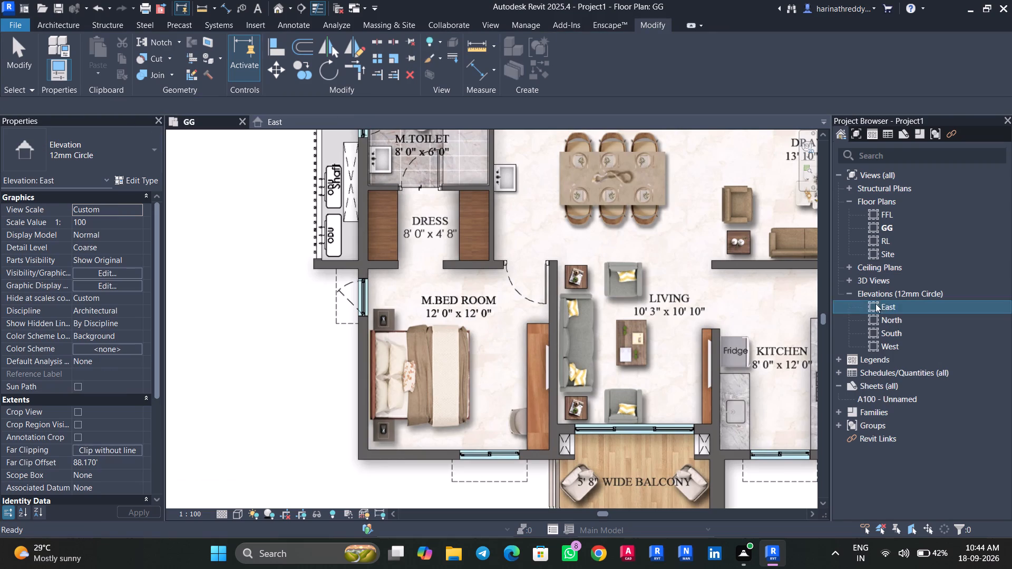
pyautogui.scroll(-4, 328, 395)
pyautogui.moveTo(330, 385); pyautogui.dragTo(313, 319, button='middle')
pyautogui.scroll(5, 302, 411)
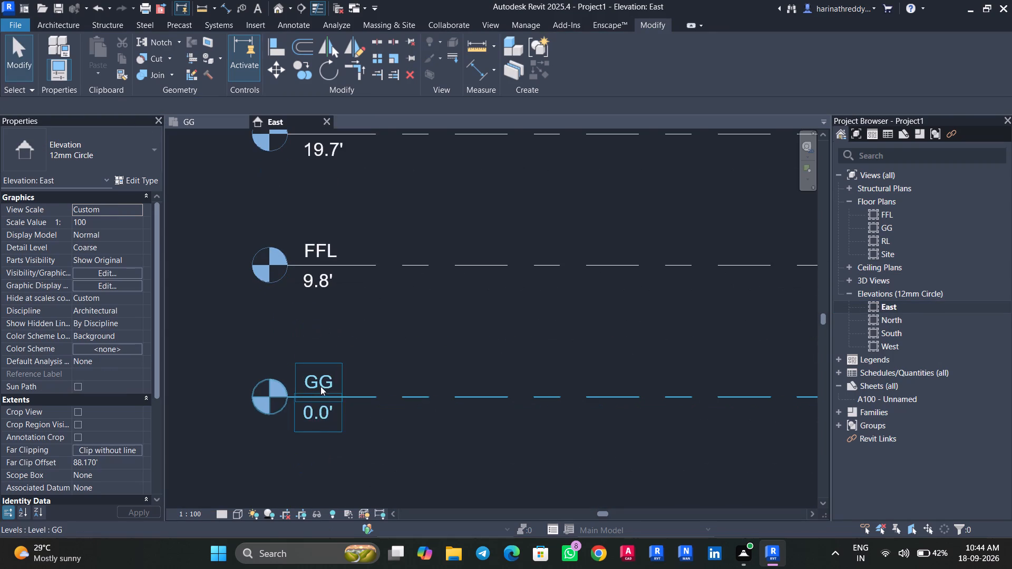
pyautogui.doubleClick(324, 379)
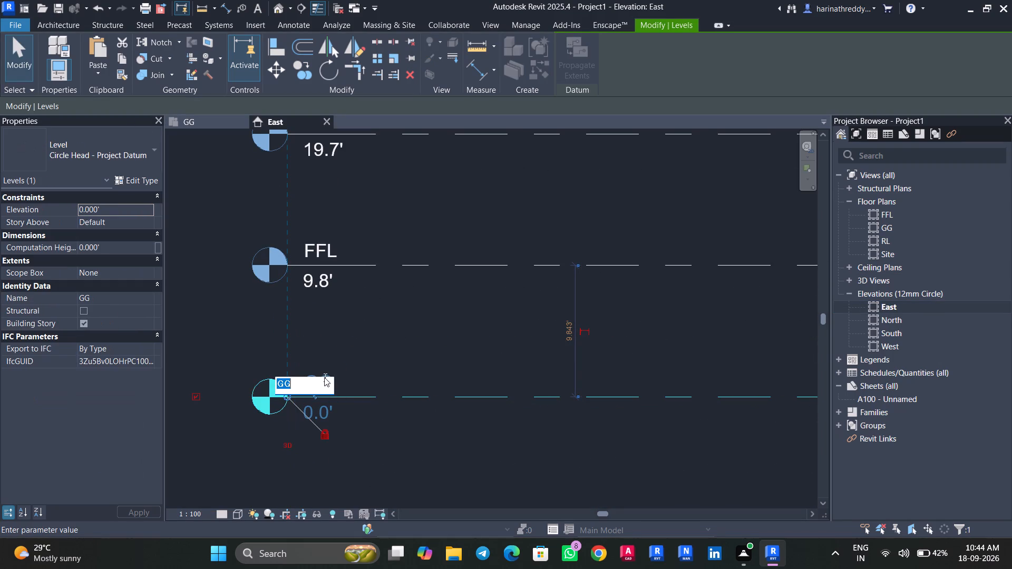
pyautogui.write('GL')
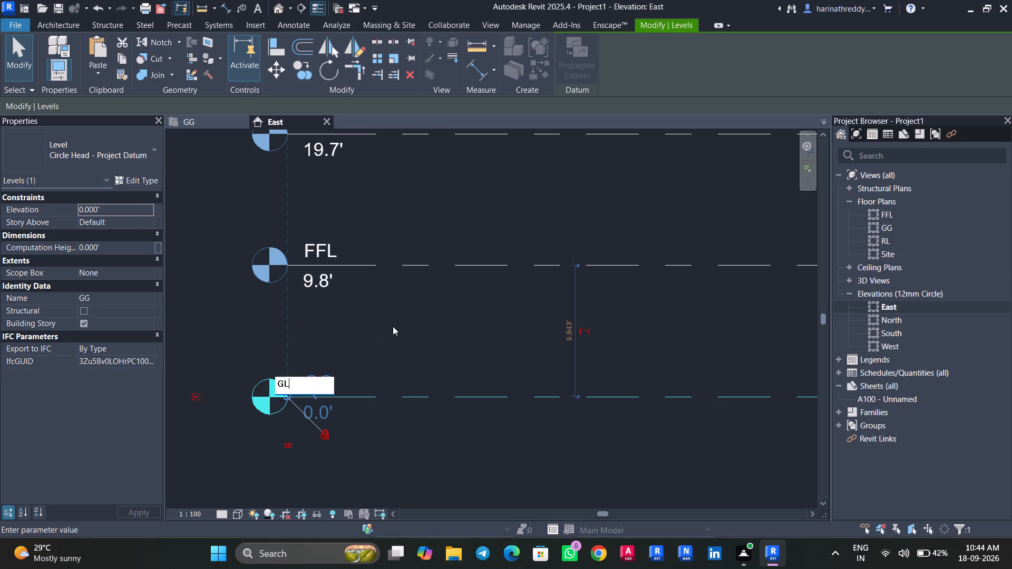
pyautogui.click(393, 326)
# In the GL floor plan, start the Wall command at the M.Bed Room's outer lower-left corner.
pyautogui.click(178, 119)
pyautogui.scroll(5, 370, 281)
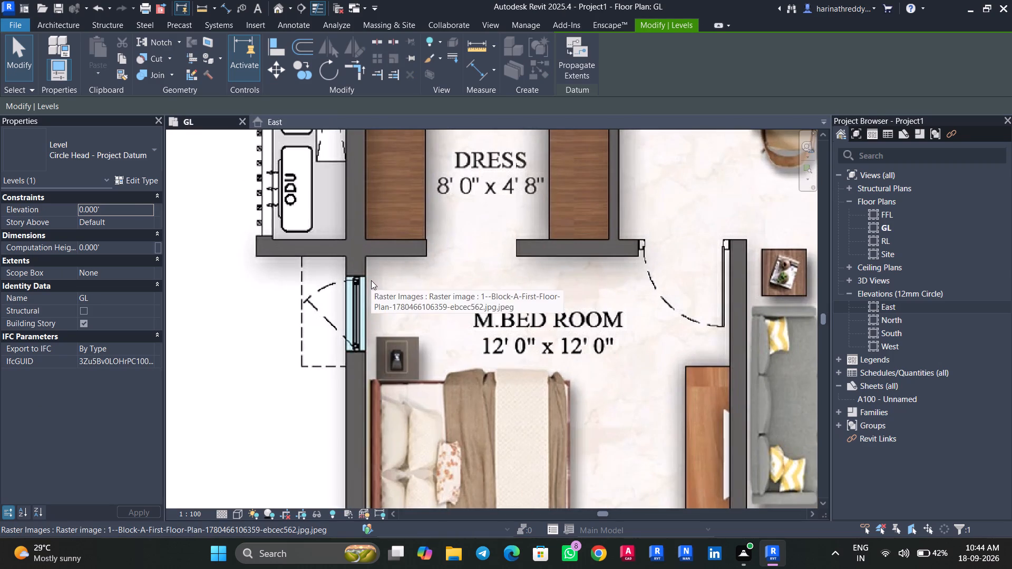
pyautogui.press('Escape')
pyautogui.press('Escape')
pyautogui.write('WA')
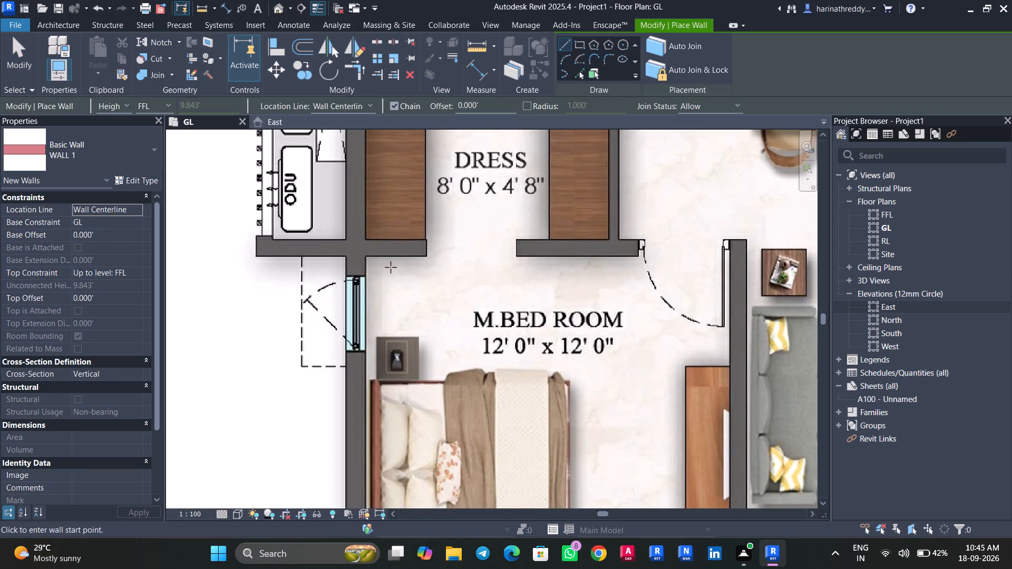
pyautogui.scroll(-17, 375, 302)
pyautogui.scroll(1, 376, 302)
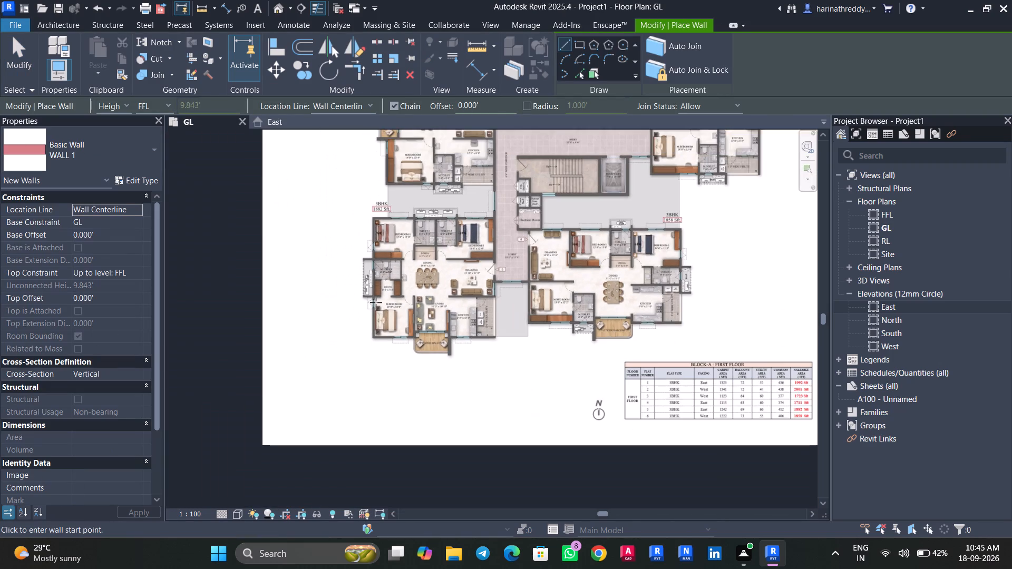
pyautogui.scroll(-3, 376, 302)
pyautogui.scroll(15, 371, 284)
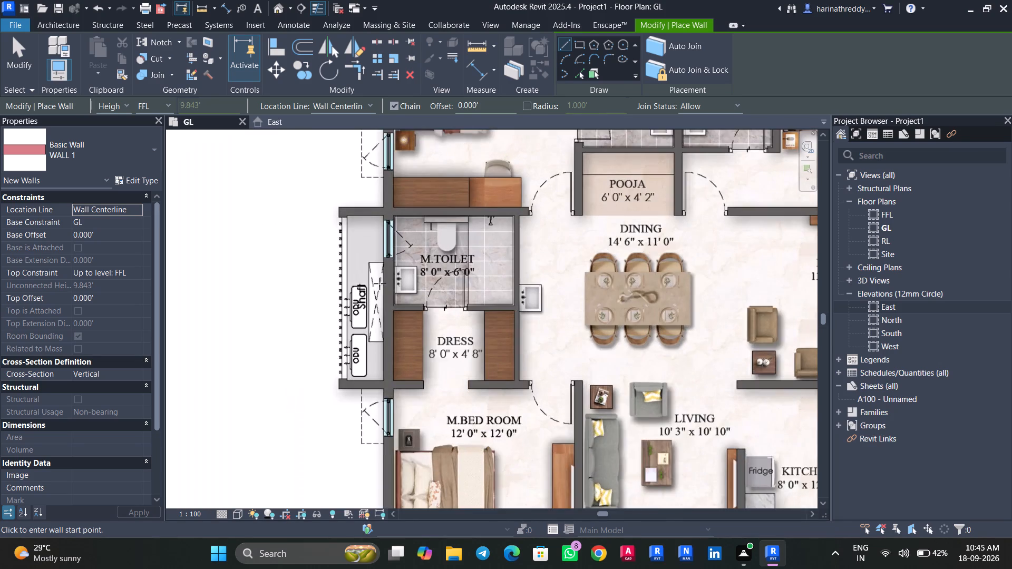
pyautogui.scroll(7, 403, 425)
pyautogui.moveTo(404, 416); pyautogui.dragTo(402, 338, button='middle')
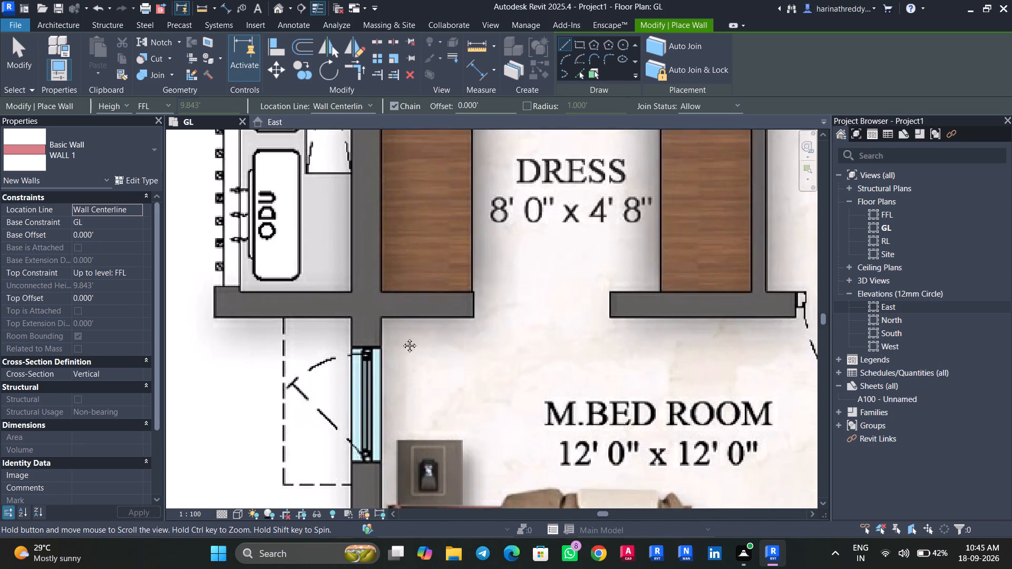
pyautogui.moveTo(402, 338); pyautogui.dragTo(396, 154, button='middle')
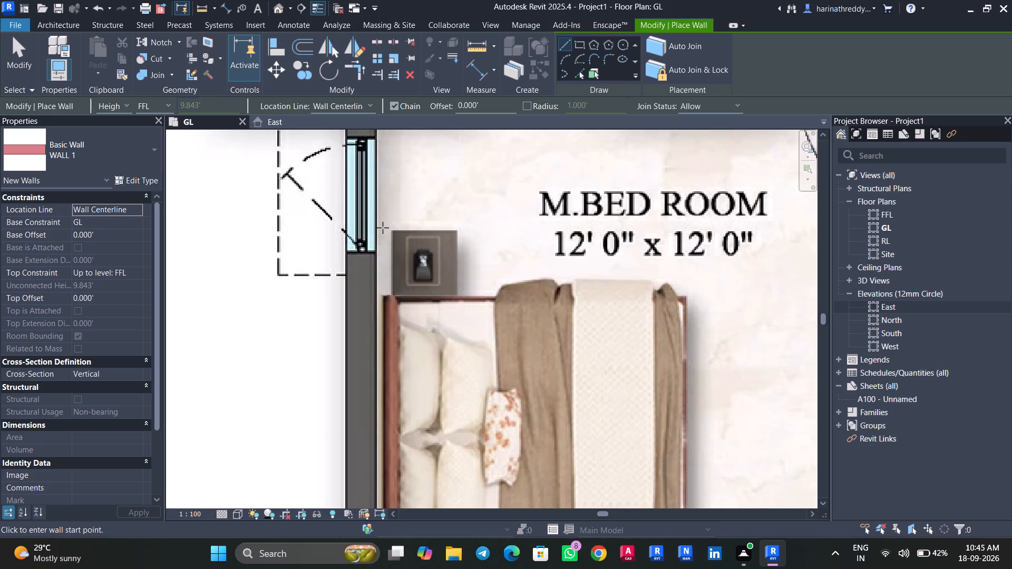
pyautogui.scroll(1, 383, 230)
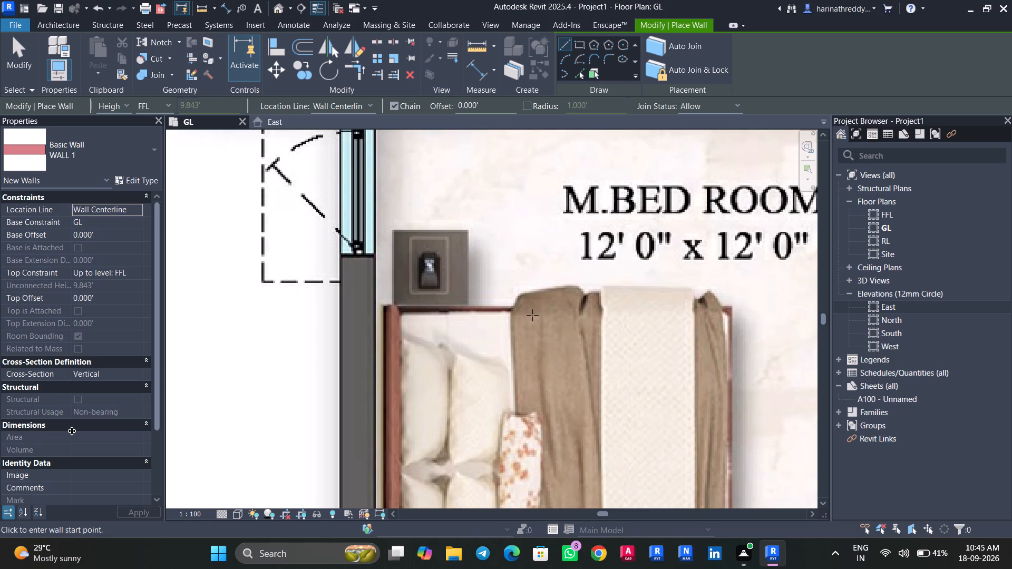
pyautogui.moveTo(535, 311); pyautogui.dragTo(548, 83, button='middle')
pyautogui.scroll(-6, 522, 243)
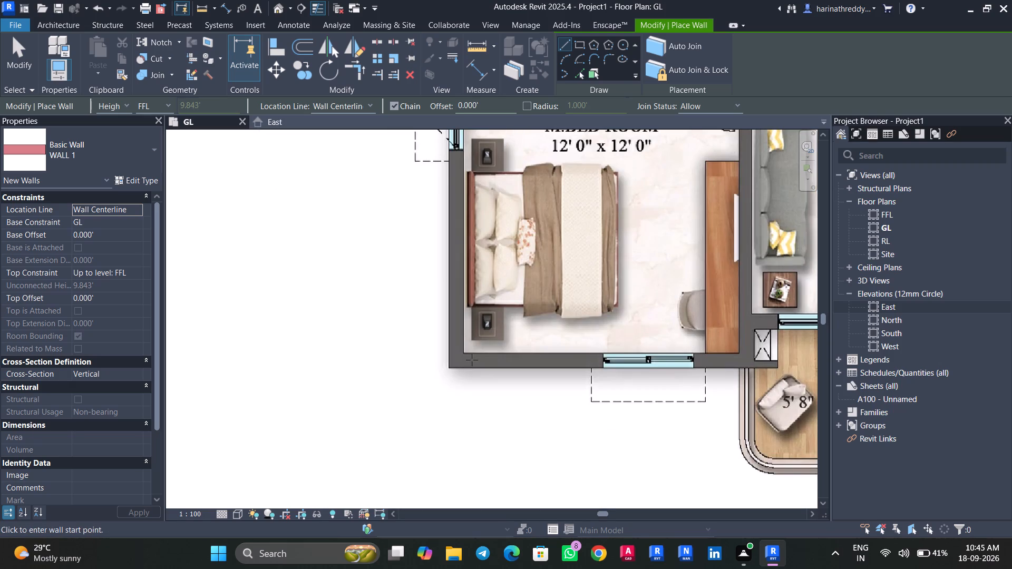
pyautogui.scroll(-1, 446, 365)
pyautogui.scroll(1, 446, 365)
pyautogui.scroll(-1, 446, 365)
pyautogui.scroll(8, 446, 365)
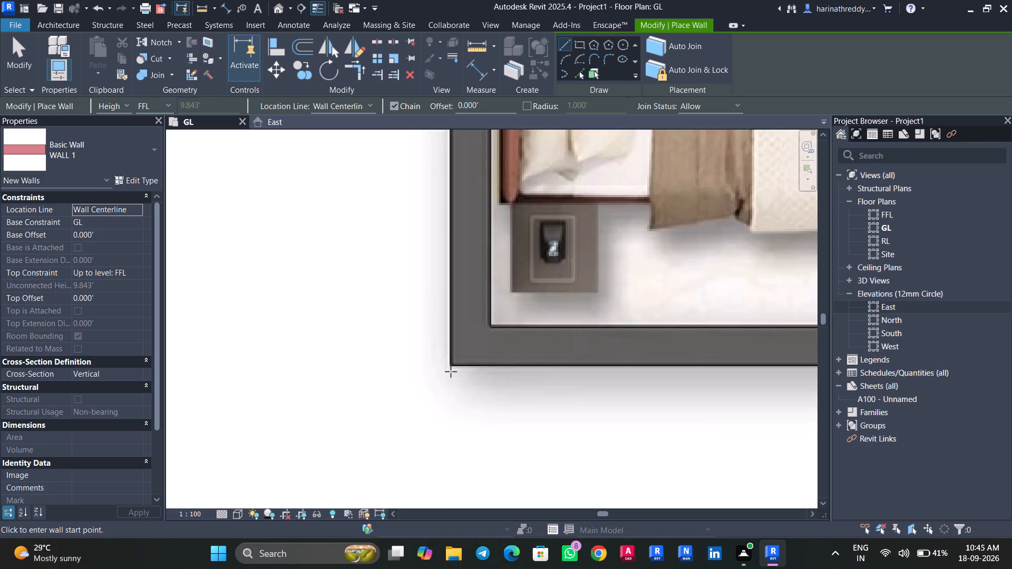
pyautogui.scroll(4, 451, 371)
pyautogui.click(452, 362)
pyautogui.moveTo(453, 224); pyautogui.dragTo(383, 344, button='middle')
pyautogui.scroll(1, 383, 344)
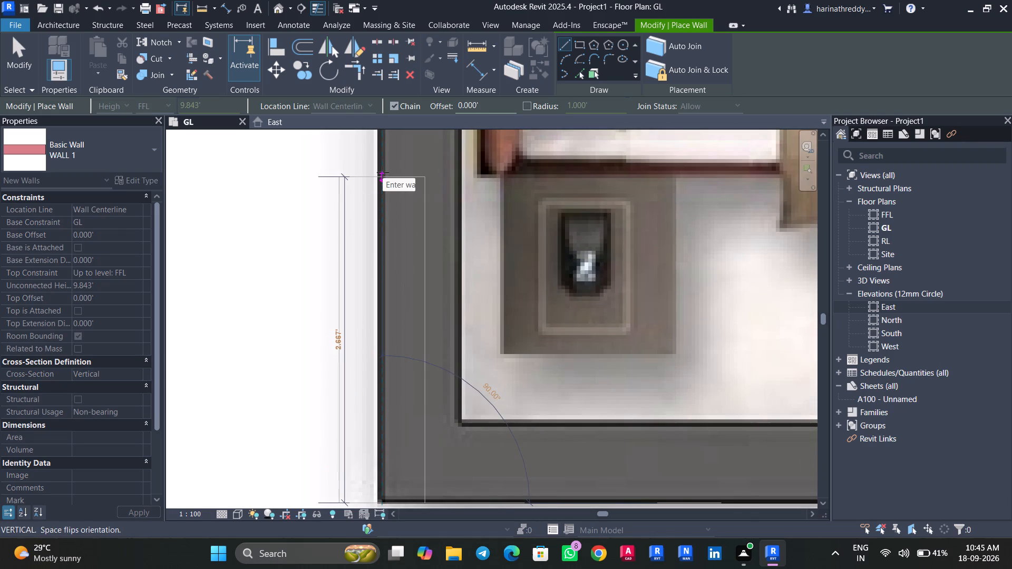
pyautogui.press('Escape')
# With location line Finish Face: Exterior, draw the outer left wall from the M.Bed Room's lower corner to Bed Room-1's upper corner.
pyautogui.click(341, 100)
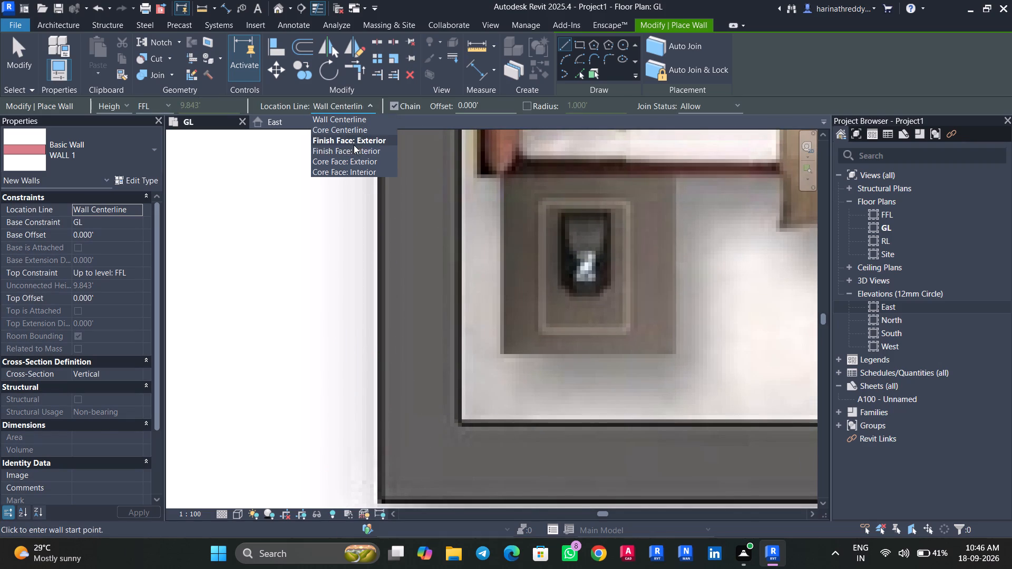
pyautogui.click(354, 145)
pyautogui.moveTo(408, 410); pyautogui.dragTo(410, 315, button='middle')
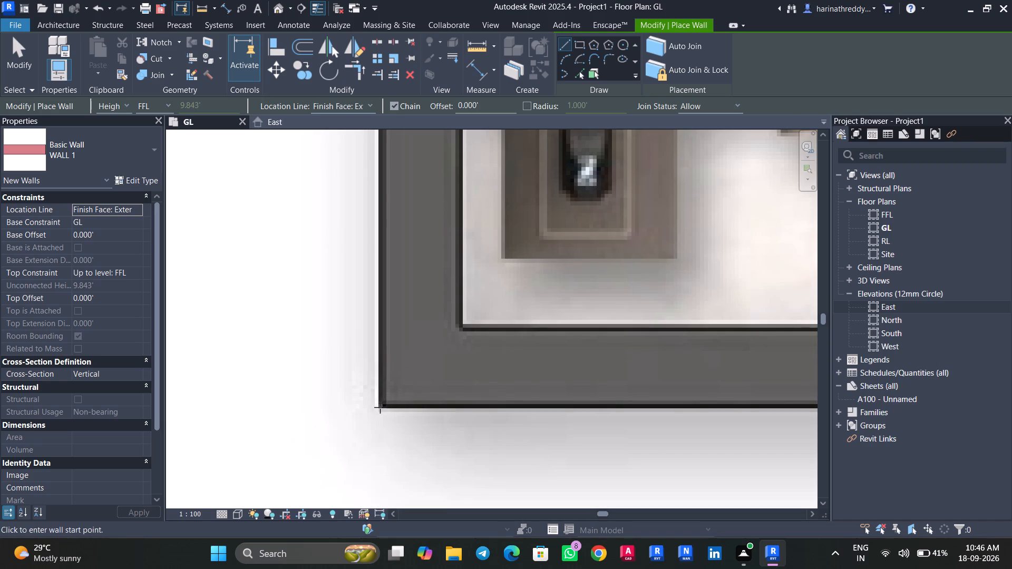
pyautogui.click(380, 407)
pyautogui.scroll(5, 379, 211)
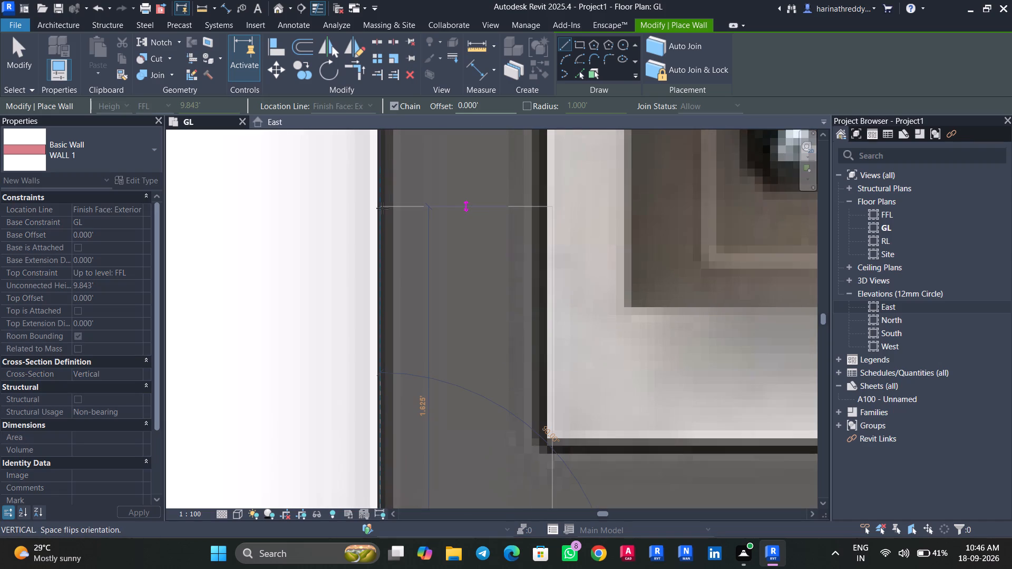
pyautogui.scroll(2, 382, 208)
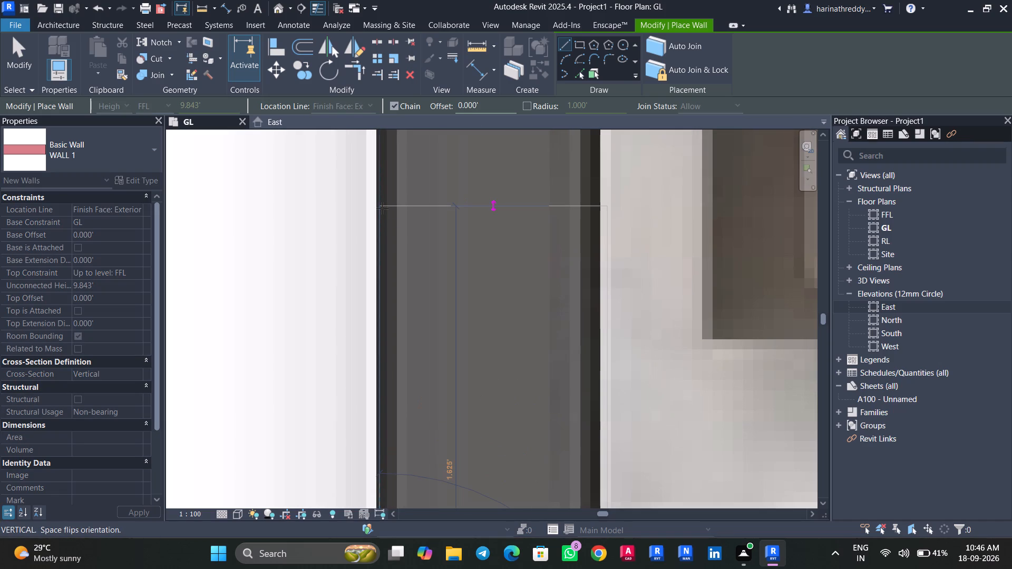
pyautogui.scroll(-8, 382, 208)
pyautogui.moveTo(382, 208); pyautogui.dragTo(384, 354, button='middle')
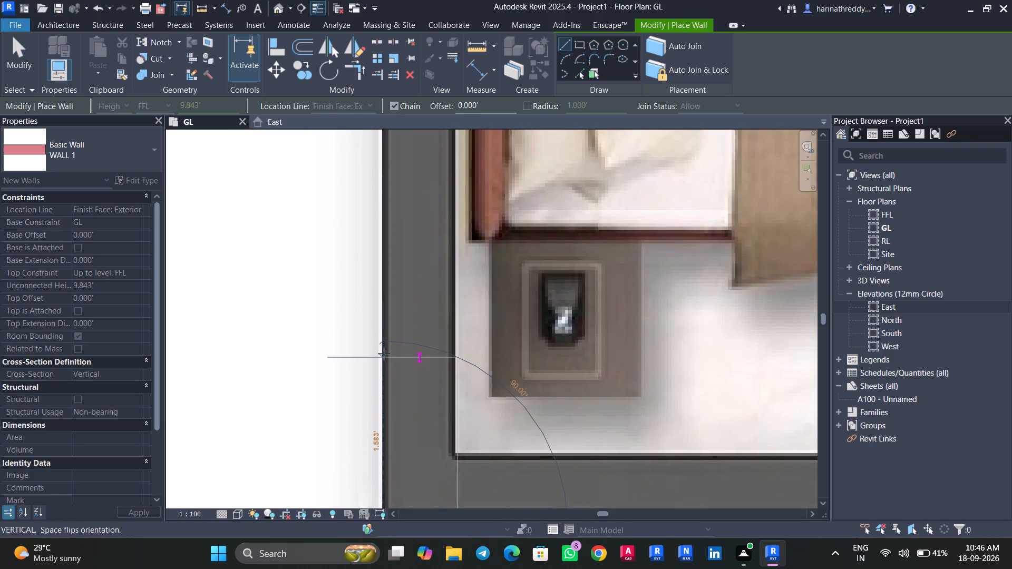
pyautogui.scroll(-9, 383, 362)
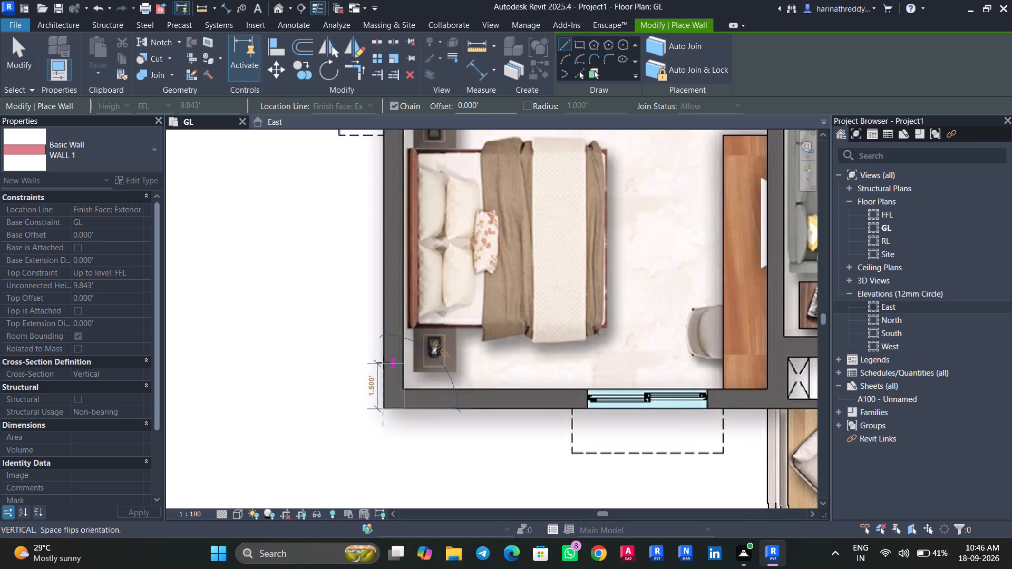
pyautogui.moveTo(384, 230); pyautogui.dragTo(396, 470, button='middle')
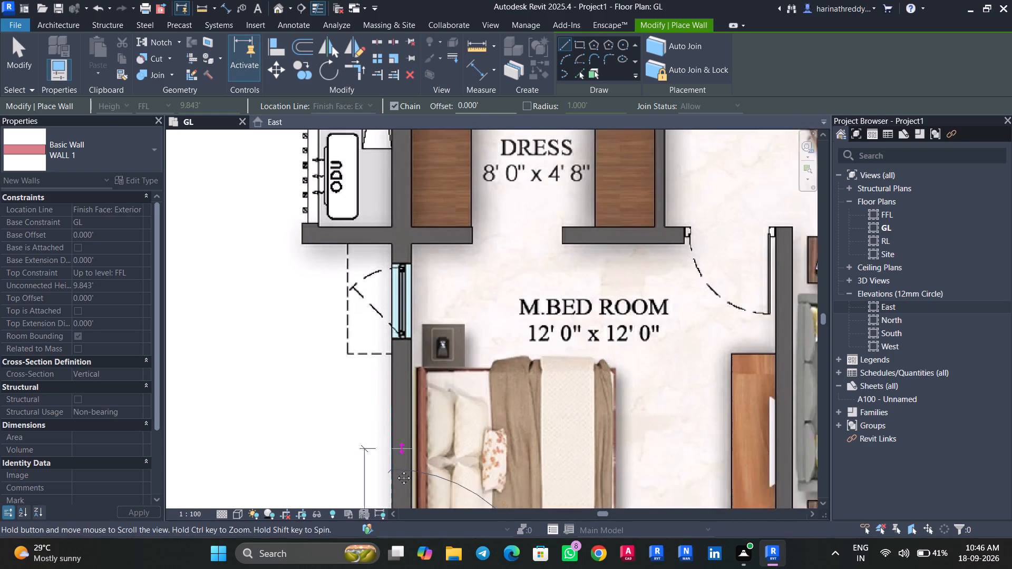
pyautogui.moveTo(396, 470); pyautogui.dragTo(398, 472, button='middle')
pyautogui.moveTo(401, 229); pyautogui.dragTo(401, 272, button='middle')
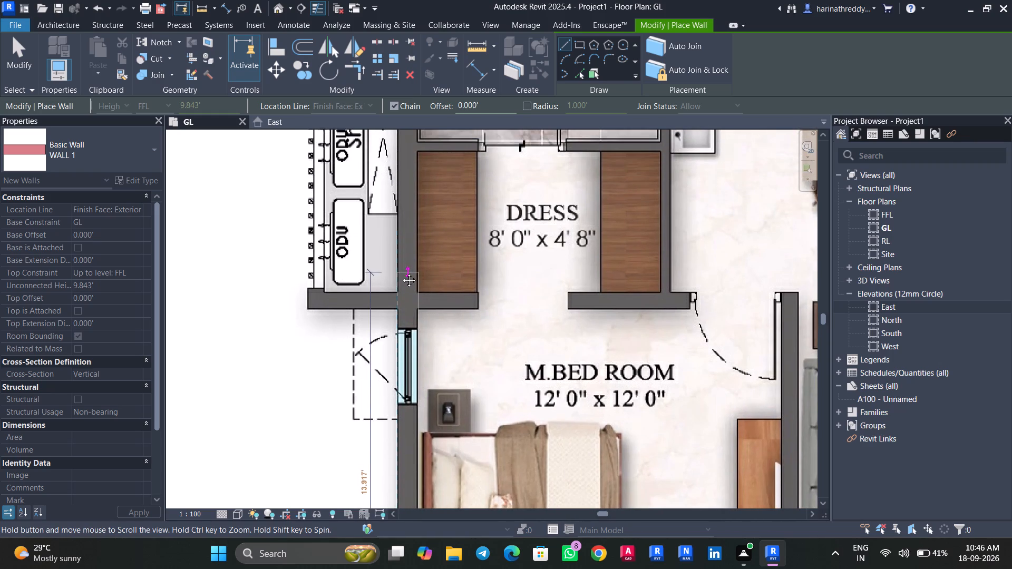
pyautogui.moveTo(401, 272); pyautogui.dragTo(401, 446, button='middle')
pyautogui.moveTo(396, 269); pyautogui.dragTo(396, 426, button='middle')
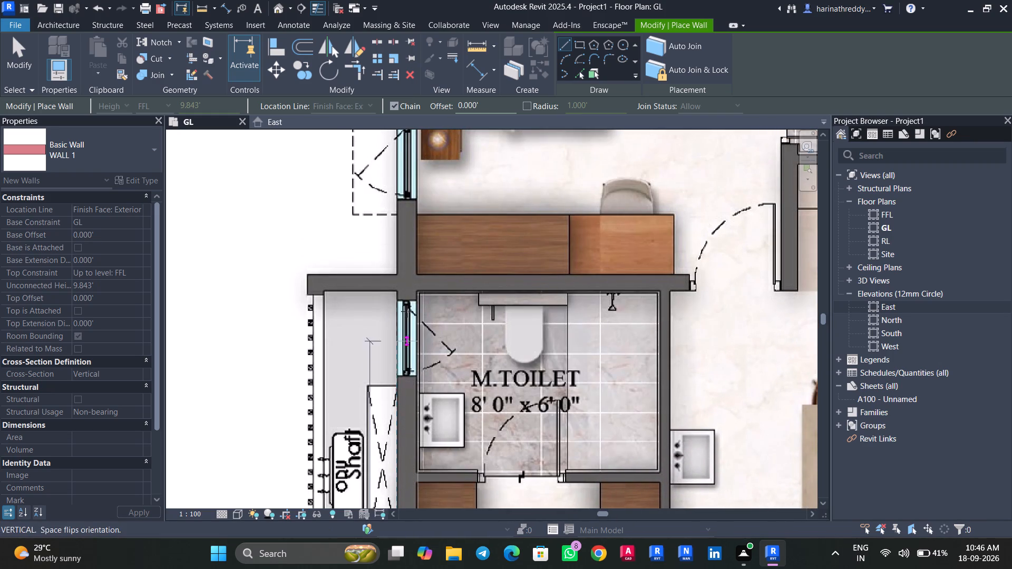
pyautogui.moveTo(409, 280); pyautogui.dragTo(420, 462, button='middle')
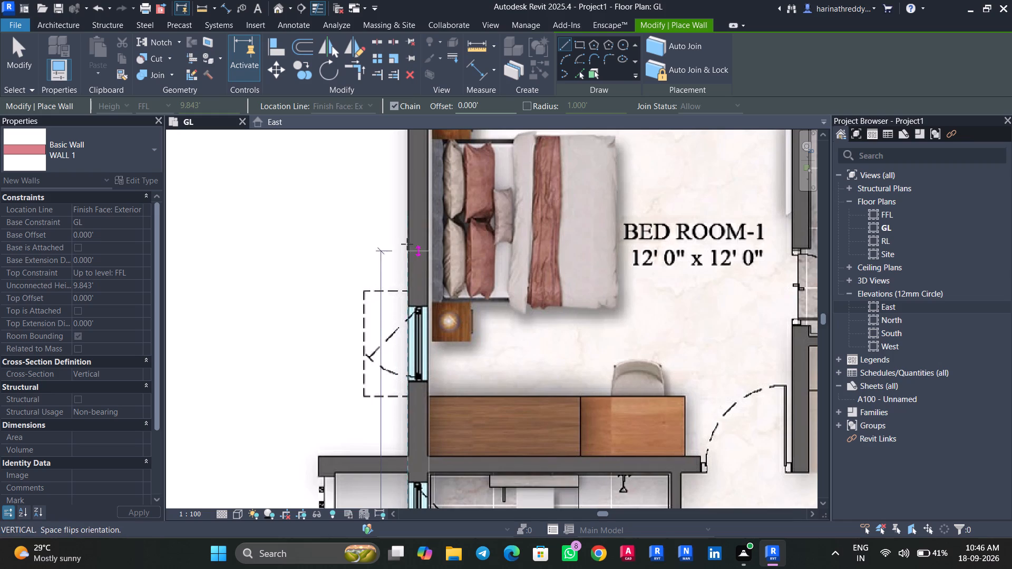
pyautogui.moveTo(407, 244); pyautogui.dragTo(407, 475, button='middle')
pyautogui.scroll(8, 420, 336)
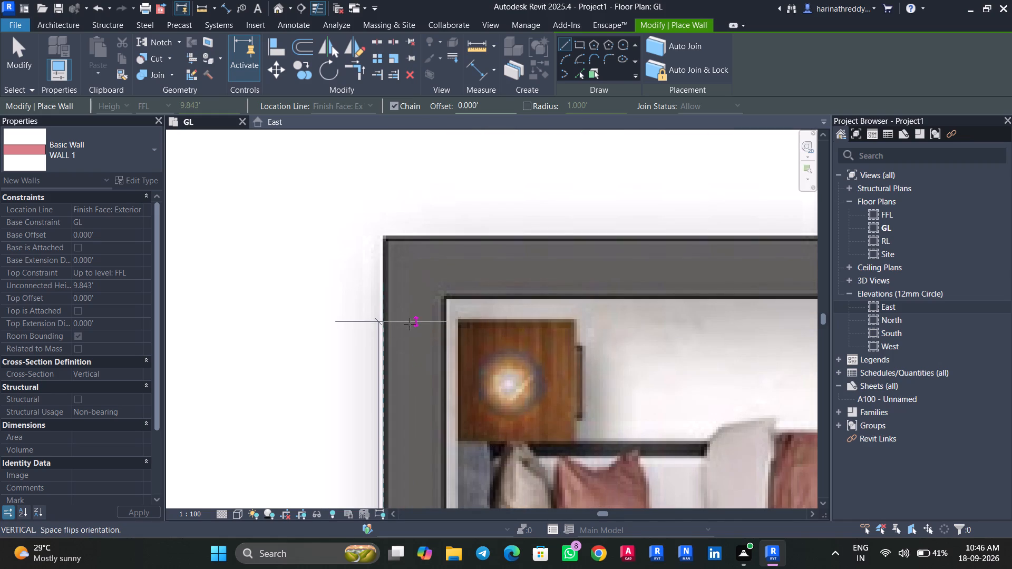
pyautogui.scroll(-2, 417, 334)
pyautogui.scroll(1, 417, 334)
pyautogui.scroll(-4, 417, 334)
pyautogui.moveTo(418, 334); pyautogui.dragTo(420, 440, button='middle')
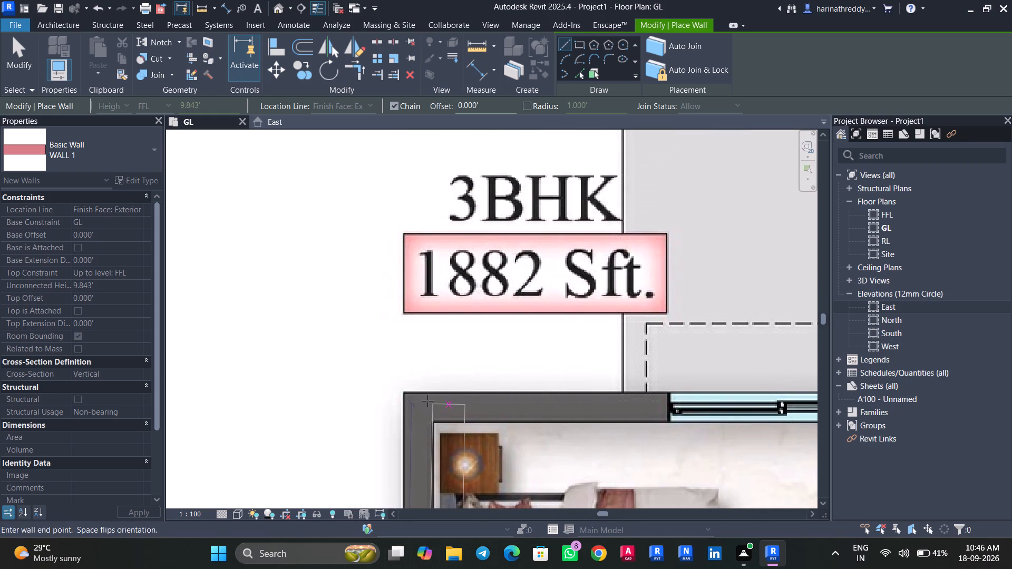
pyautogui.scroll(5, 409, 391)
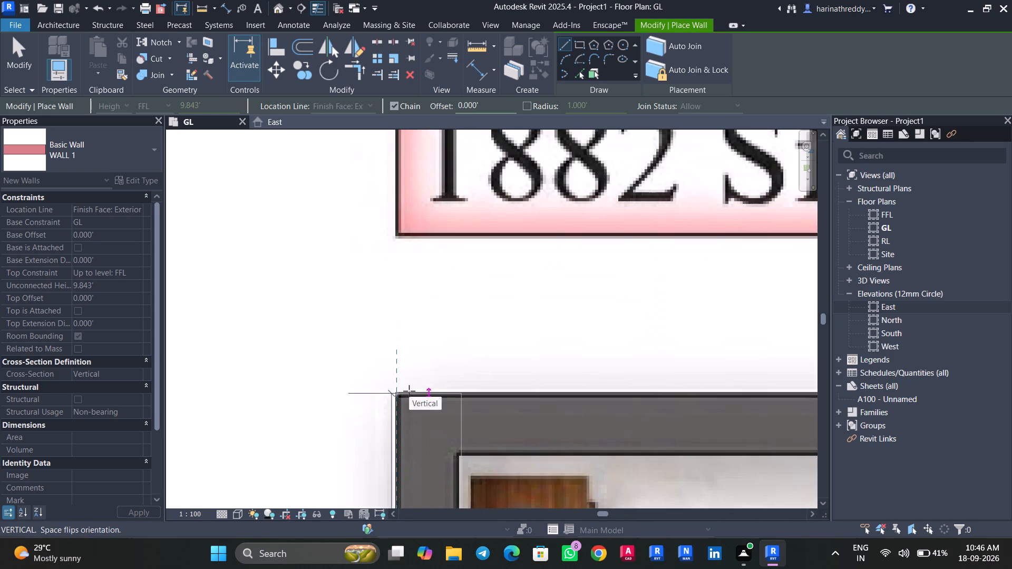
pyautogui.click(405, 393)
pyautogui.press('Escape')
pyautogui.press('Escape')
# Draw a wall about 3' long from the outer left wall along the shaft's upper edge, flipped so its thickness covers the image wall.
pyautogui.scroll(-11, 387, 428)
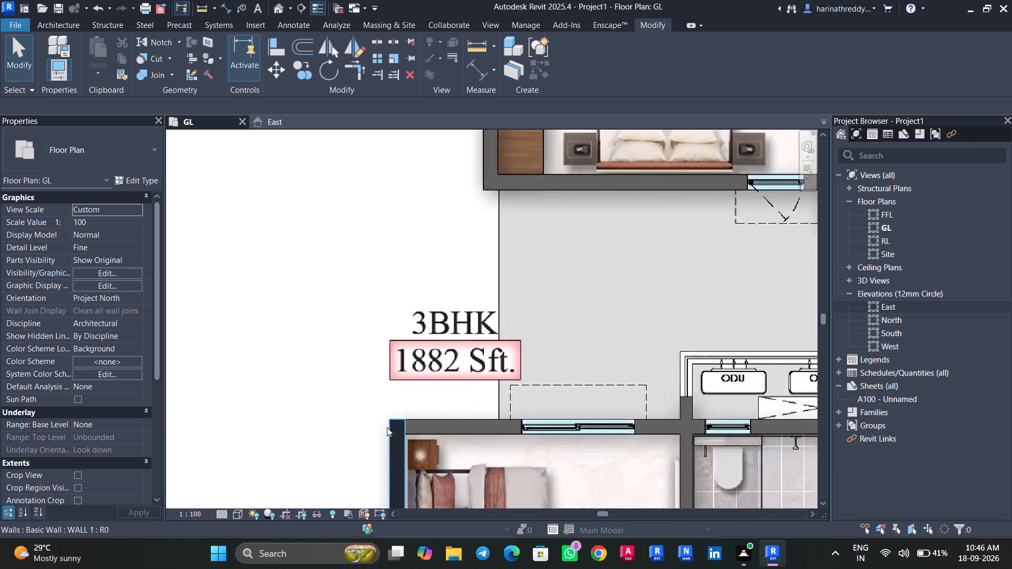
pyautogui.scroll(-4, 387, 427)
pyautogui.moveTo(443, 474); pyautogui.dragTo(525, 165, button='middle')
pyautogui.scroll(4, 494, 325)
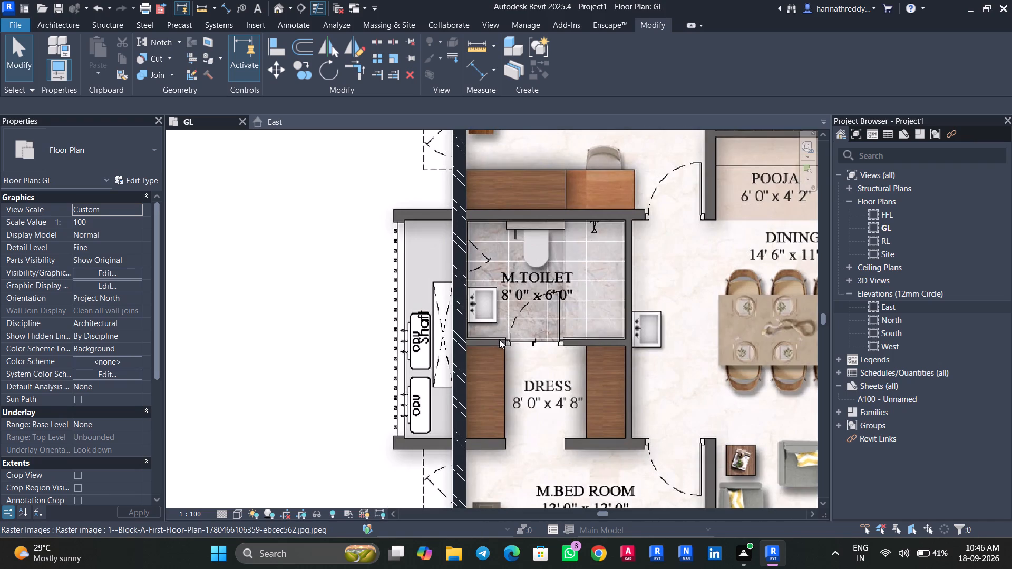
pyautogui.write('WA')
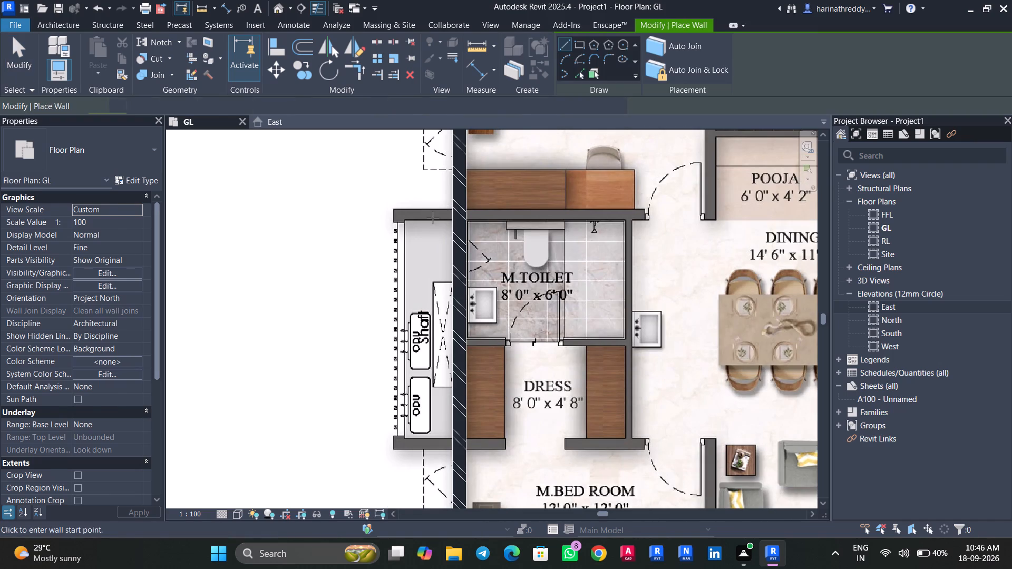
pyautogui.scroll(9, 448, 211)
pyautogui.moveTo(447, 229); pyautogui.dragTo(464, 281, button='middle')
pyautogui.scroll(1, 464, 268)
pyautogui.scroll(-1, 464, 268)
pyautogui.scroll(1, 464, 267)
pyautogui.scroll(-1, 468, 262)
pyautogui.scroll(3, 468, 262)
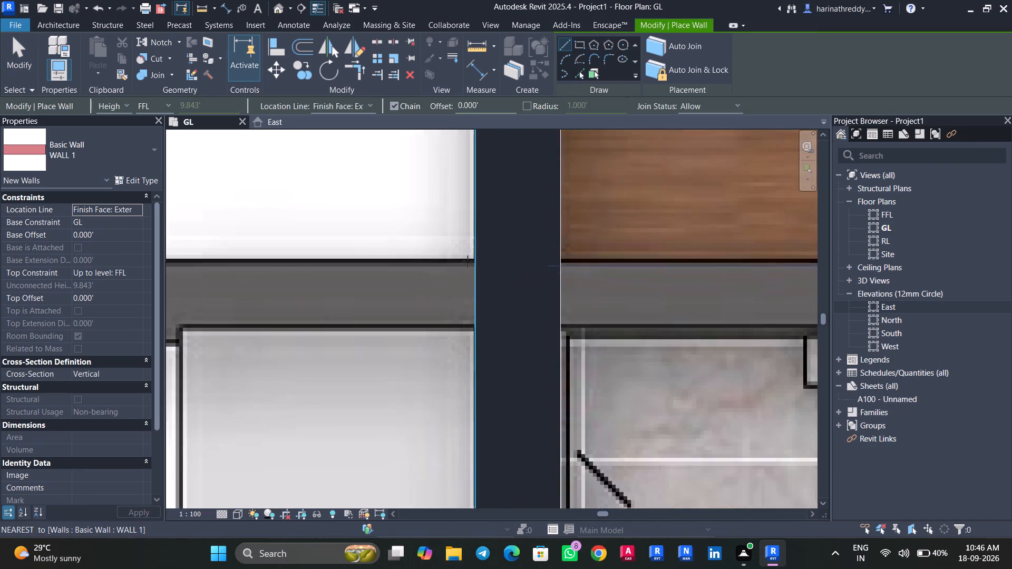
pyautogui.scroll(5, 468, 261)
pyautogui.click(483, 259)
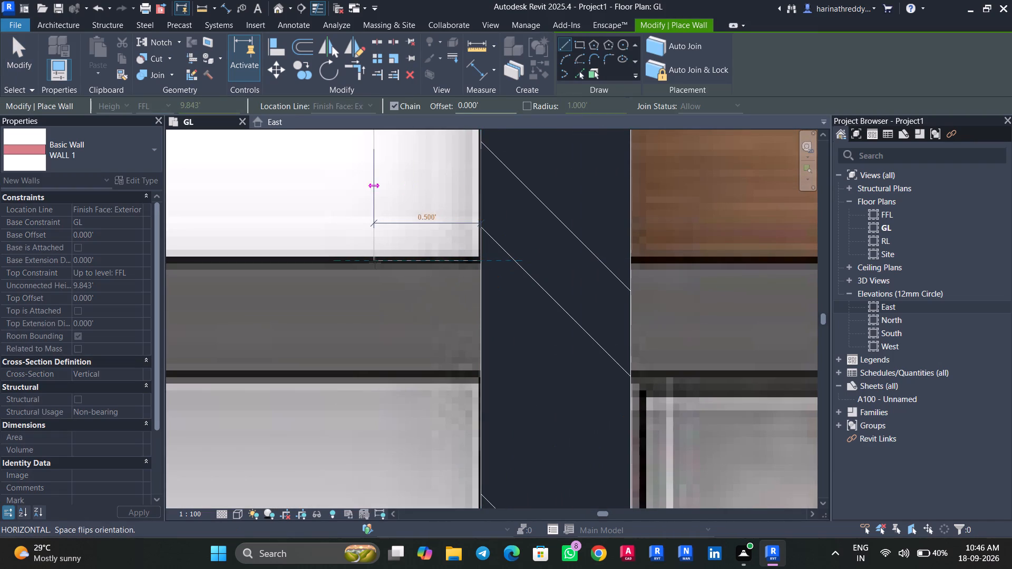
pyautogui.press('space')
pyautogui.moveTo(359, 265); pyautogui.dragTo(597, 277, button='middle')
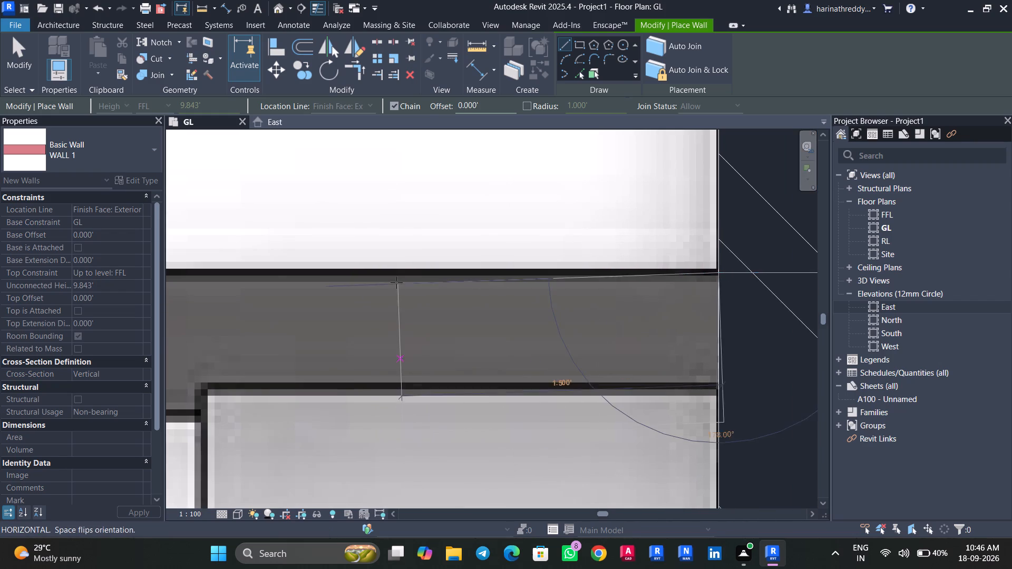
pyautogui.moveTo(414, 288); pyautogui.dragTo(637, 246, button='middle')
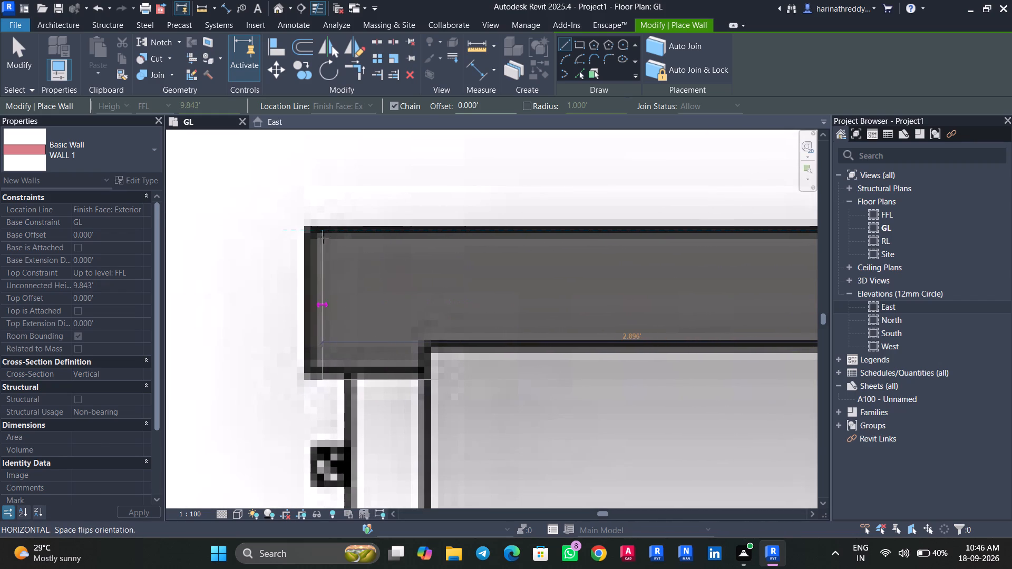
pyautogui.scroll(3, 308, 233)
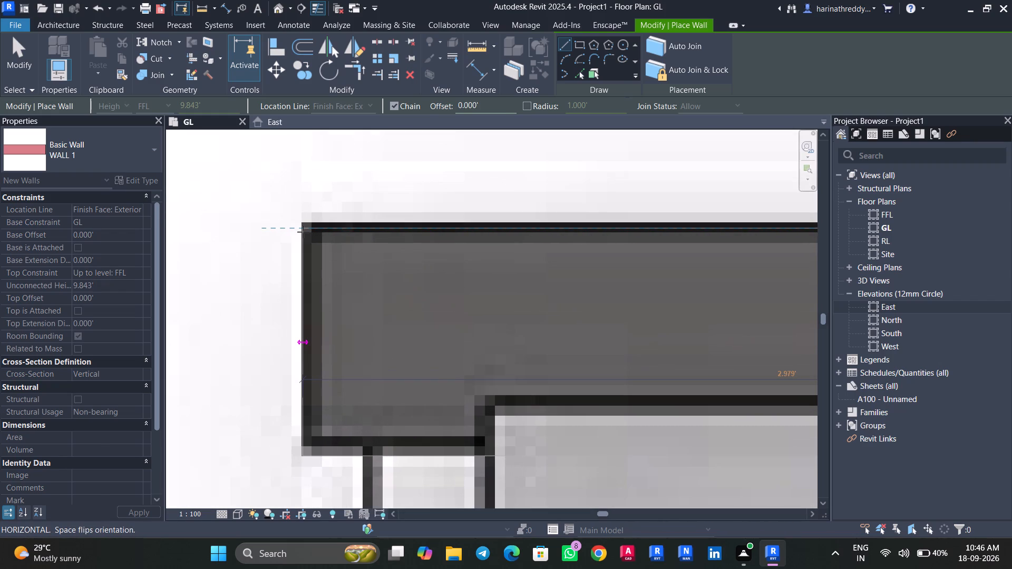
pyautogui.click(303, 231)
pyautogui.press('Escape')
pyautogui.press('Escape')
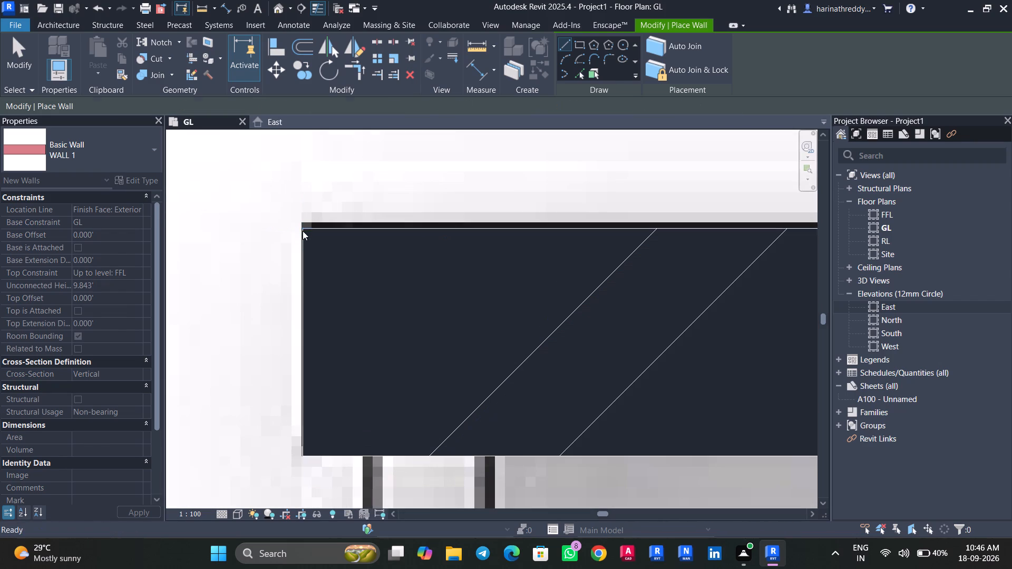
pyautogui.press('Escape')
pyautogui.press('Escape')
pyautogui.press('Escape')
# Delete the short wall drawn along the shaft's upper edge.
pyautogui.click(381, 240)
pyautogui.scroll(-13, 410, 259)
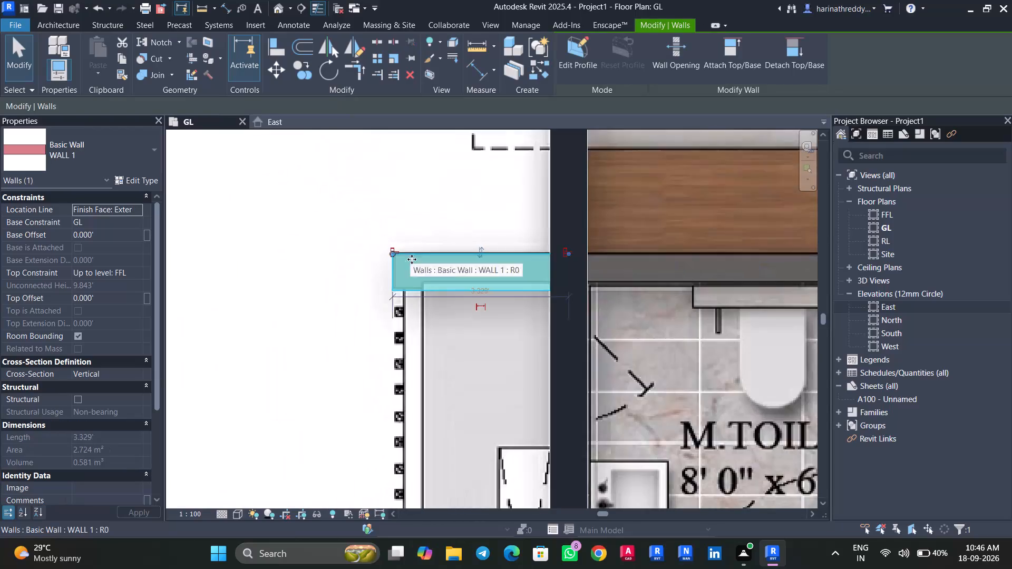
pyautogui.scroll(2, 480, 296)
pyautogui.press('Up')
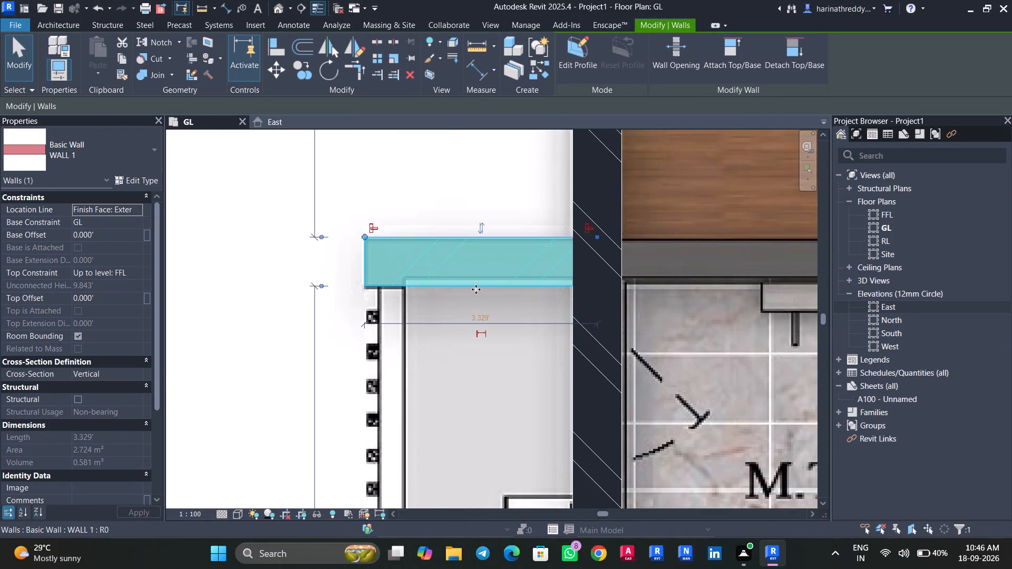
pyautogui.press('Escape')
pyautogui.press('Escape')
pyautogui.click(479, 285)
pyautogui.press('Delete')
# Dismiss the Windows Security notification.
pyautogui.click(600, 276)
pyautogui.scroll(5, 607, 312)
pyautogui.scroll(-2, 607, 311)
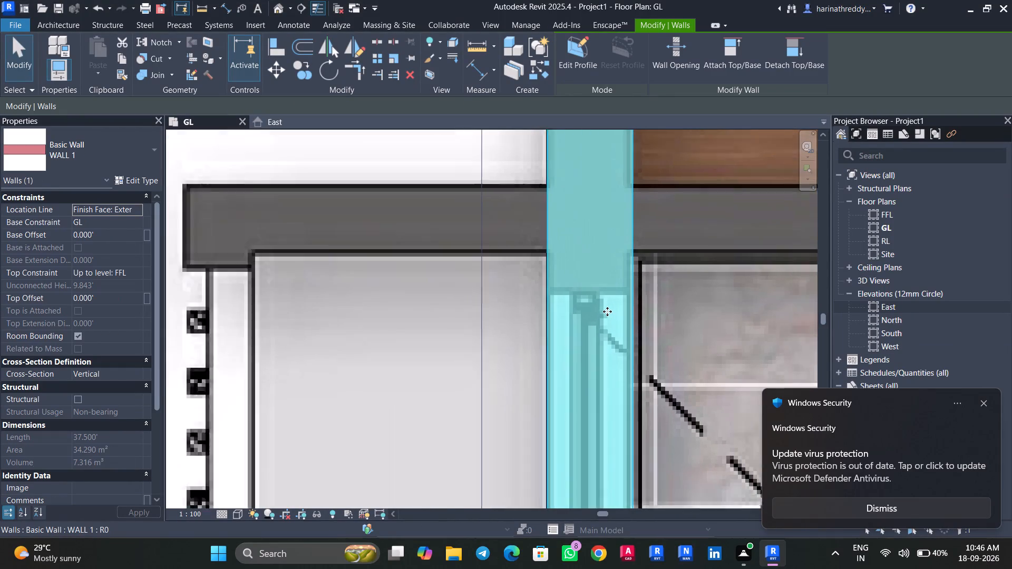
pyautogui.scroll(-1, 607, 311)
pyautogui.click(985, 402)
pyautogui.scroll(-3, 542, 397)
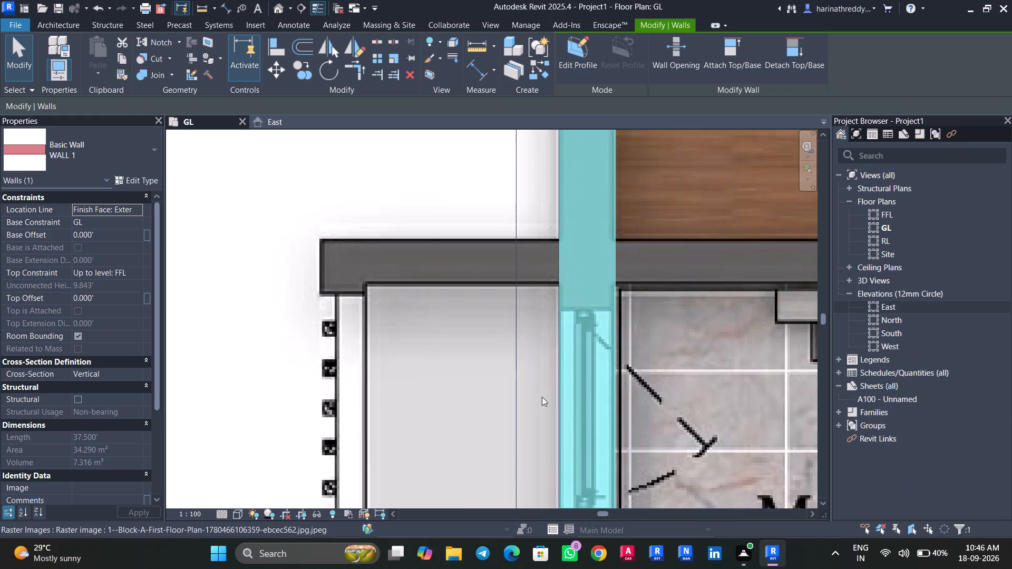
# Draw the M.Bed Room's lower wall from the outer left wall's lower end to the bedroom-side face of the Living partition, flipped to cover the image wall.
pyautogui.scroll(-5, 542, 397)
pyautogui.moveTo(499, 396); pyautogui.dragTo(458, 244, button='middle')
pyautogui.moveTo(465, 296); pyautogui.dragTo(425, 92, button='middle')
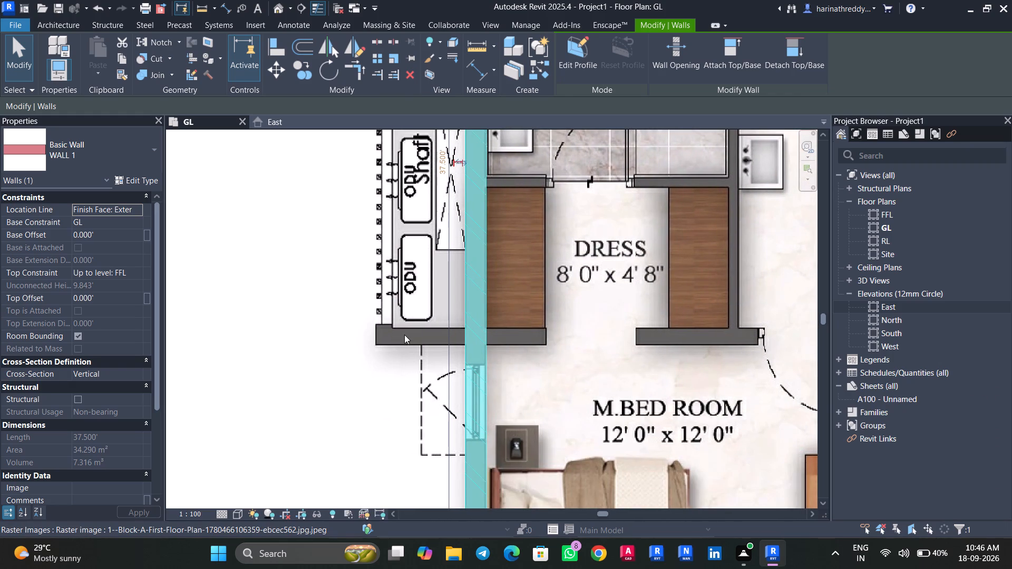
pyautogui.moveTo(589, 394); pyautogui.dragTo(545, 244, button='middle')
pyautogui.scroll(-8, 545, 244)
pyautogui.scroll(3, 579, 330)
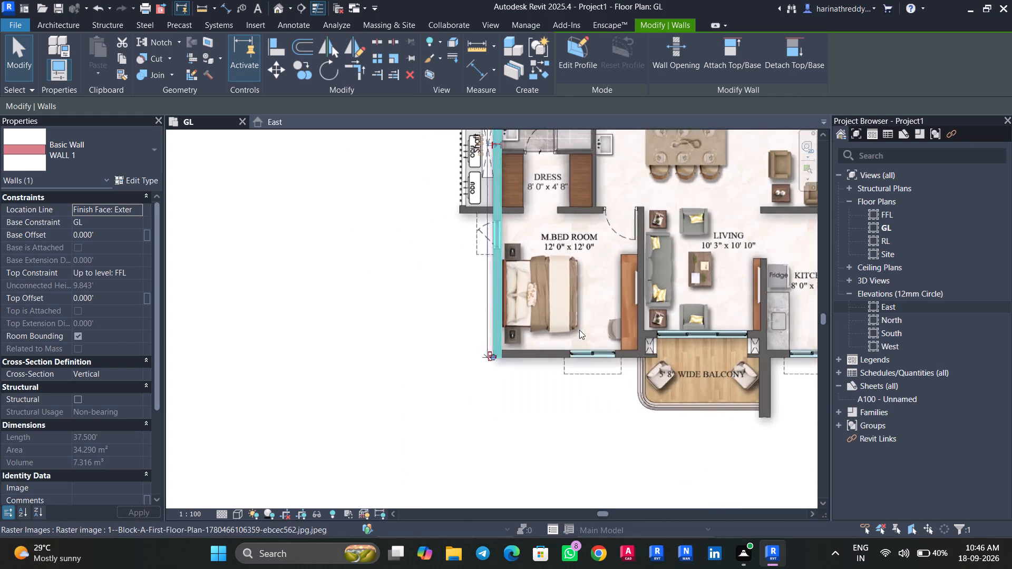
pyautogui.scroll(2, 579, 330)
pyautogui.press('Escape')
pyautogui.press('Escape')
pyautogui.press('Escape')
pyautogui.write('WA')
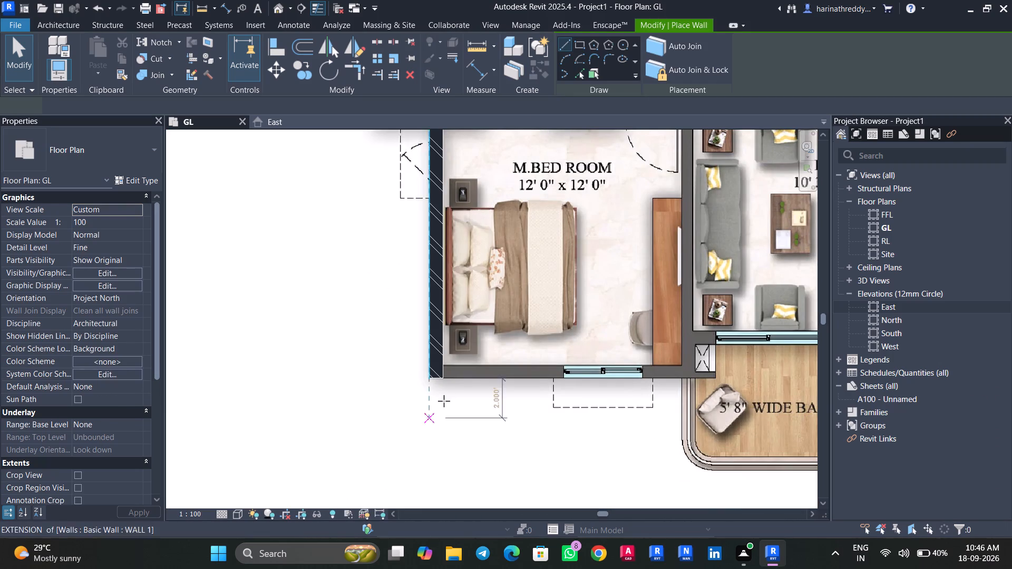
pyautogui.scroll(10, 446, 391)
pyautogui.moveTo(444, 381); pyautogui.dragTo(380, 484, button='middle')
pyautogui.click(368, 447)
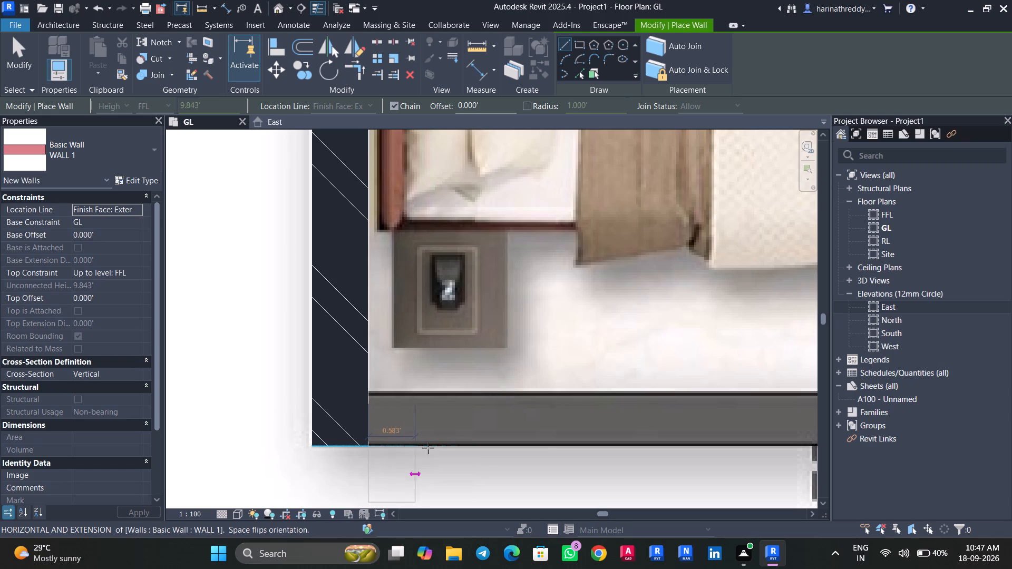
pyautogui.press('space')
pyautogui.moveTo(598, 449); pyautogui.dragTo(181, 449, button='middle')
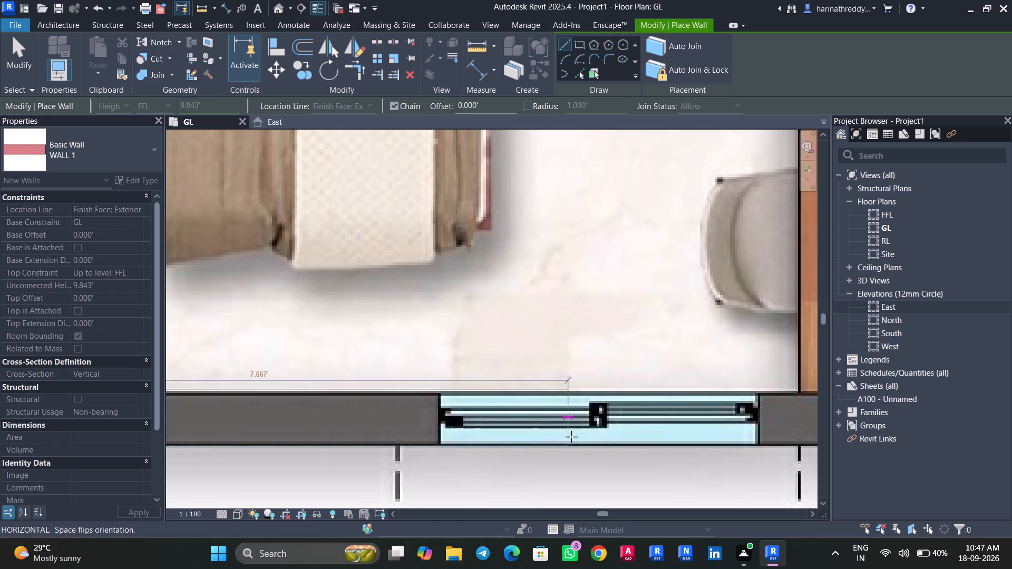
pyautogui.moveTo(573, 437); pyautogui.dragTo(306, 449, button='middle')
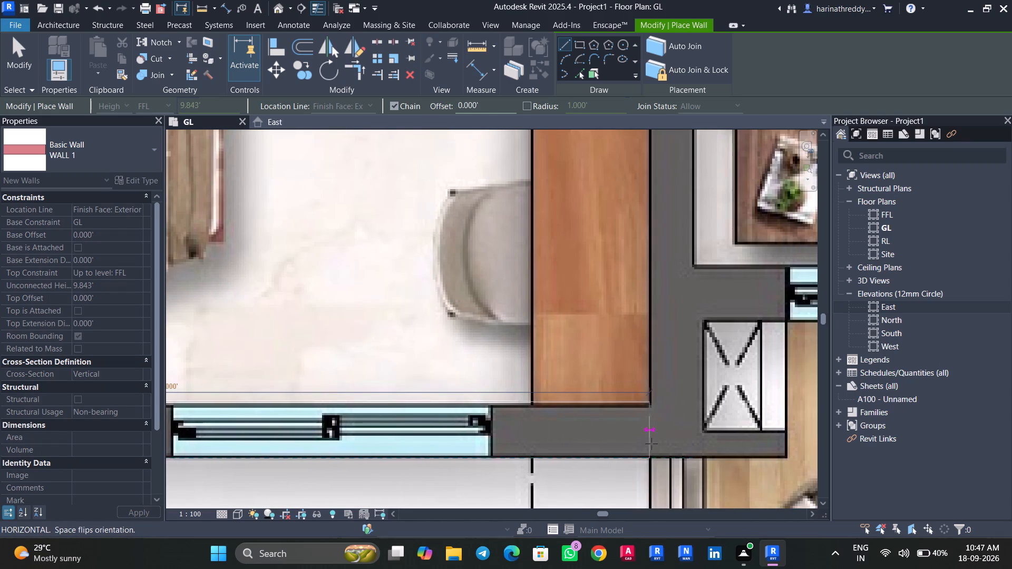
pyautogui.scroll(7, 654, 444)
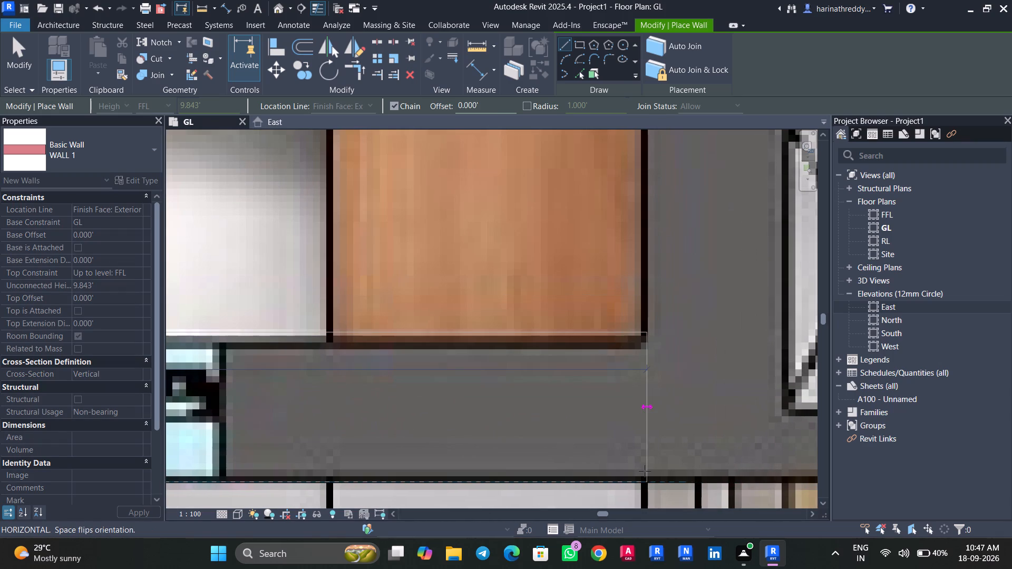
pyautogui.click(645, 471)
pyautogui.press('Escape')
pyautogui.press('Escape')
pyautogui.press('Escape')
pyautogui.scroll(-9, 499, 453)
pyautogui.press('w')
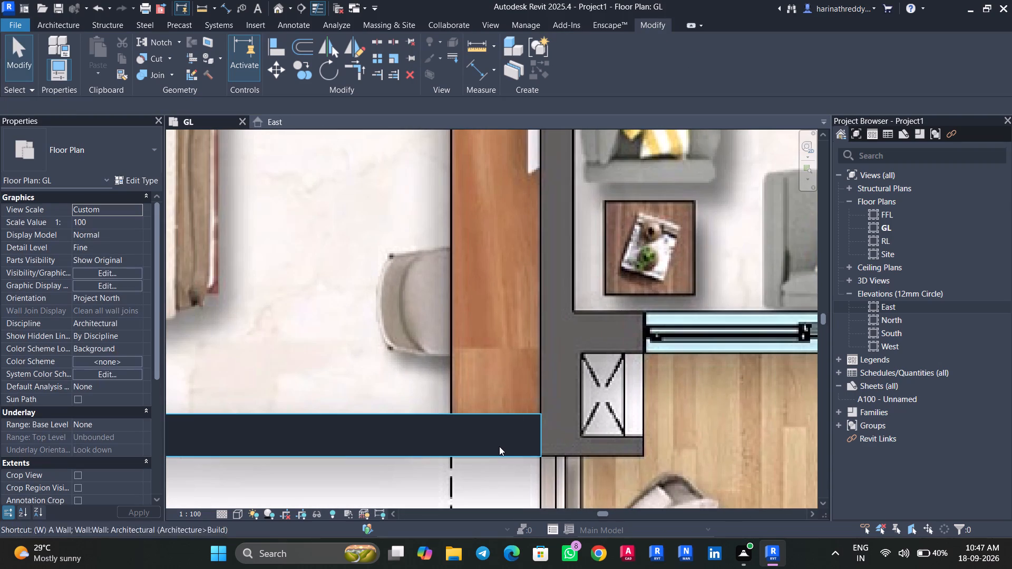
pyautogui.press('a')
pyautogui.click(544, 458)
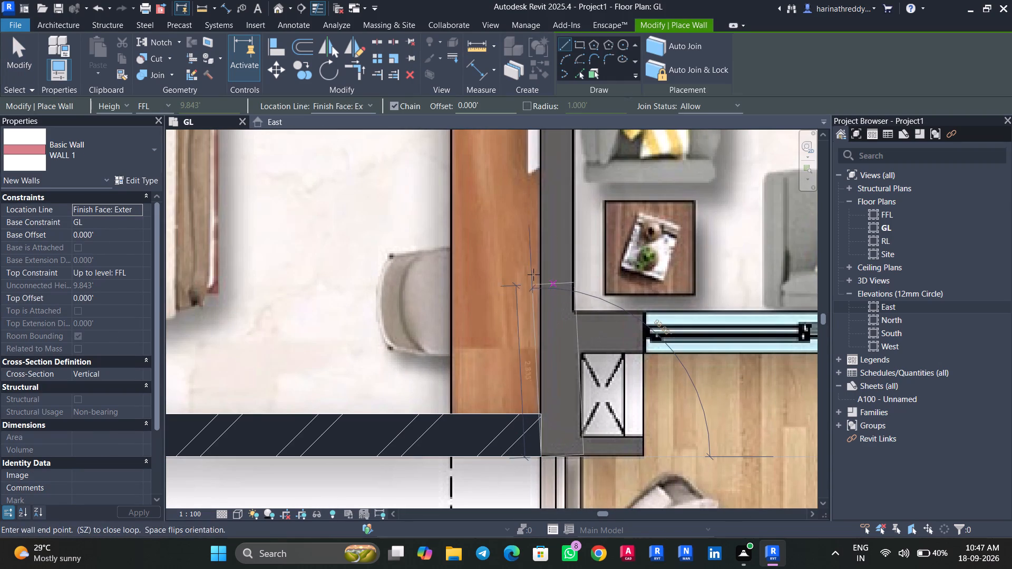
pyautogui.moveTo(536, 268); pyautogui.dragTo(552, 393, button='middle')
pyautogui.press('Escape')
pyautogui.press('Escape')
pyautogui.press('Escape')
# Draw a vertical wall about 1.7' long from the M.Bed Room lower wall's balcony end up to the Living room's lower edge.
pyautogui.scroll(-2, 552, 394)
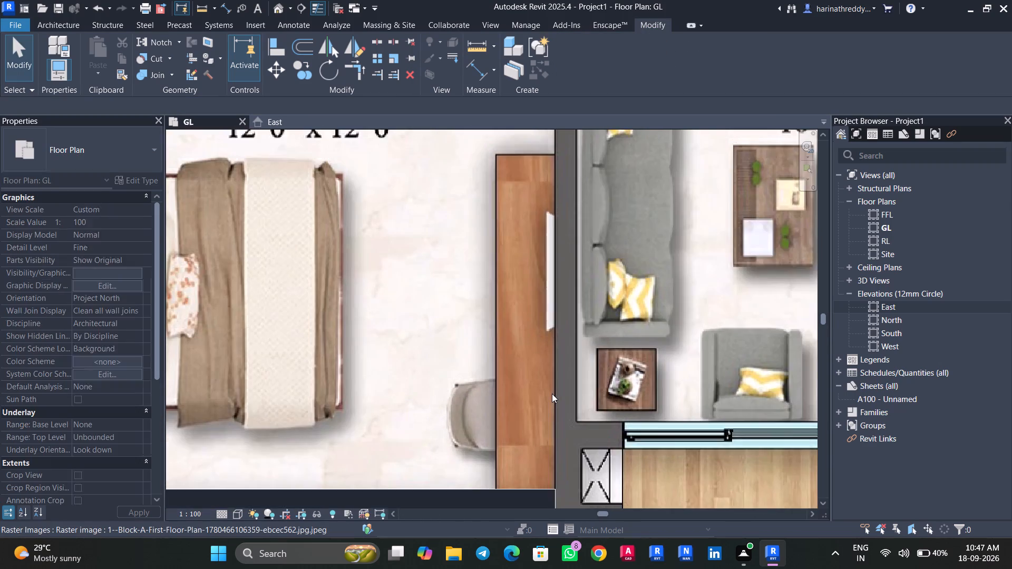
pyautogui.scroll(-3, 552, 394)
pyautogui.moveTo(561, 424); pyautogui.dragTo(554, 387, button='middle')
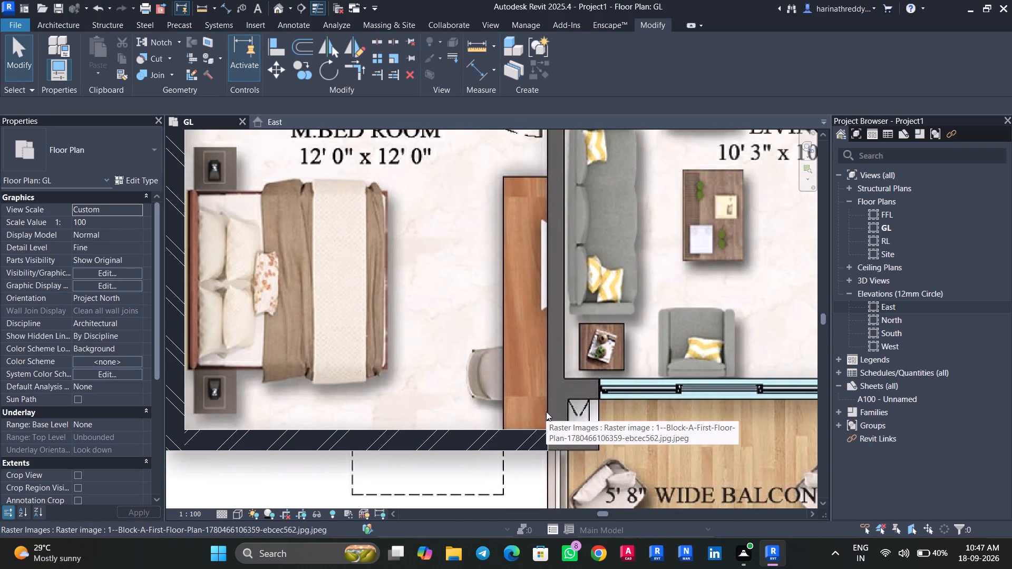
pyautogui.press('w')
pyautogui.press('a')
pyautogui.scroll(4, 551, 451)
pyautogui.click(548, 451)
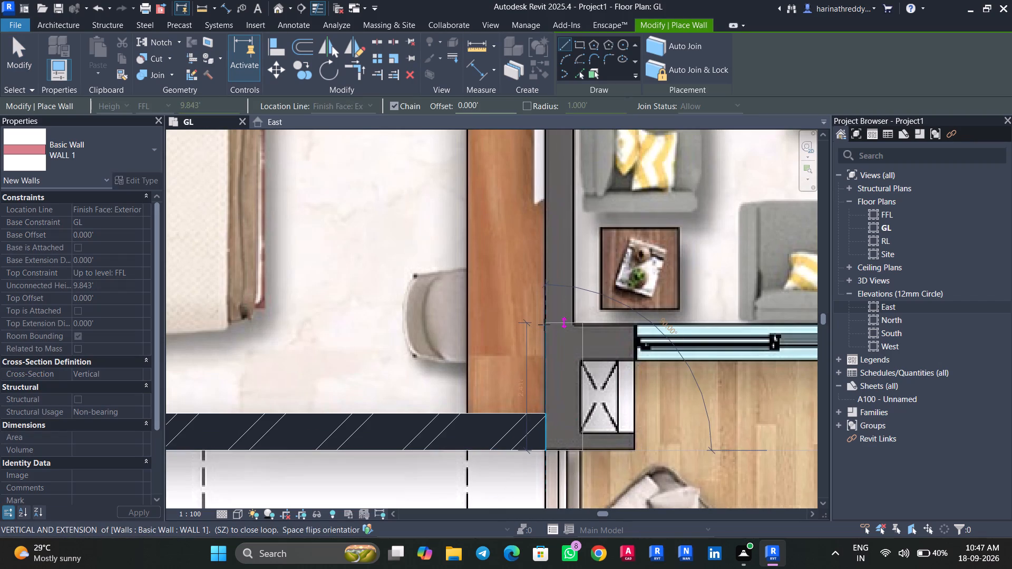
pyautogui.scroll(8, 544, 325)
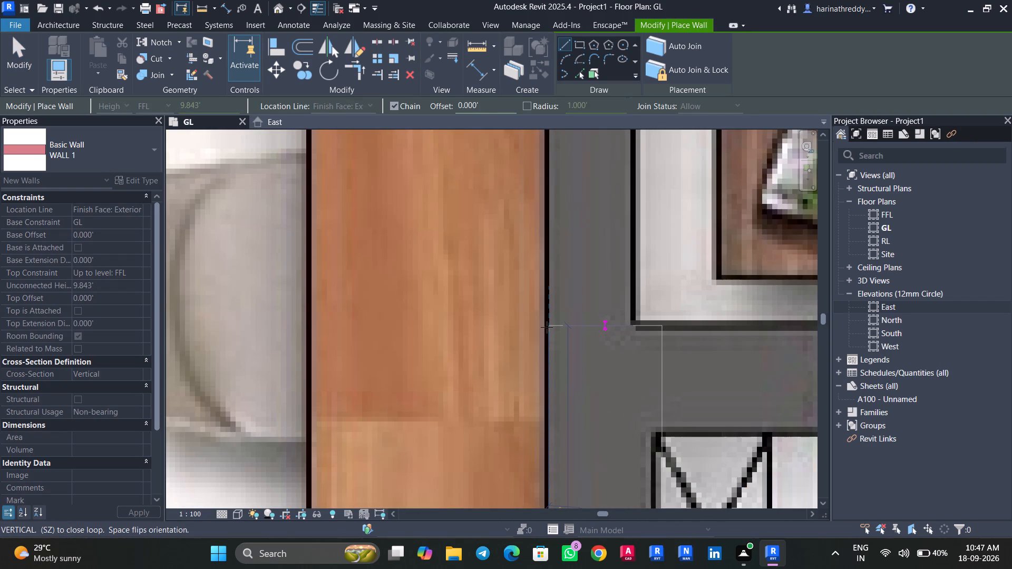
pyautogui.click(547, 327)
pyautogui.press('Escape')
pyautogui.press('Escape')
pyautogui.press('Escape')
# Draw a wall about 10.4' long between the Living room and balcony, from the short vertical wall to the Kitchen partition.
pyautogui.scroll(-3, 590, 369)
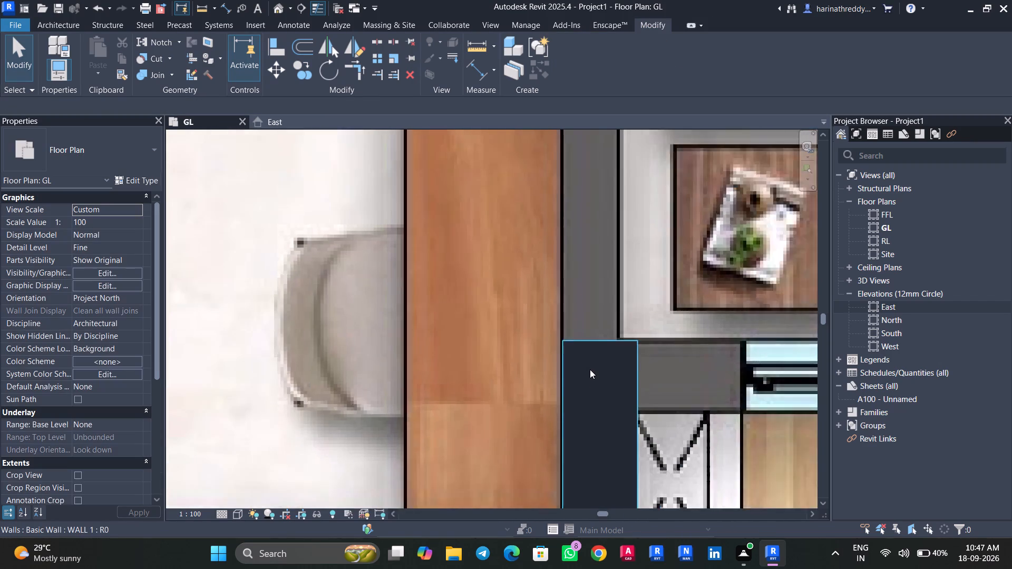
pyautogui.scroll(-8, 590, 369)
pyautogui.moveTo(655, 444); pyautogui.dragTo(405, 475, button='middle')
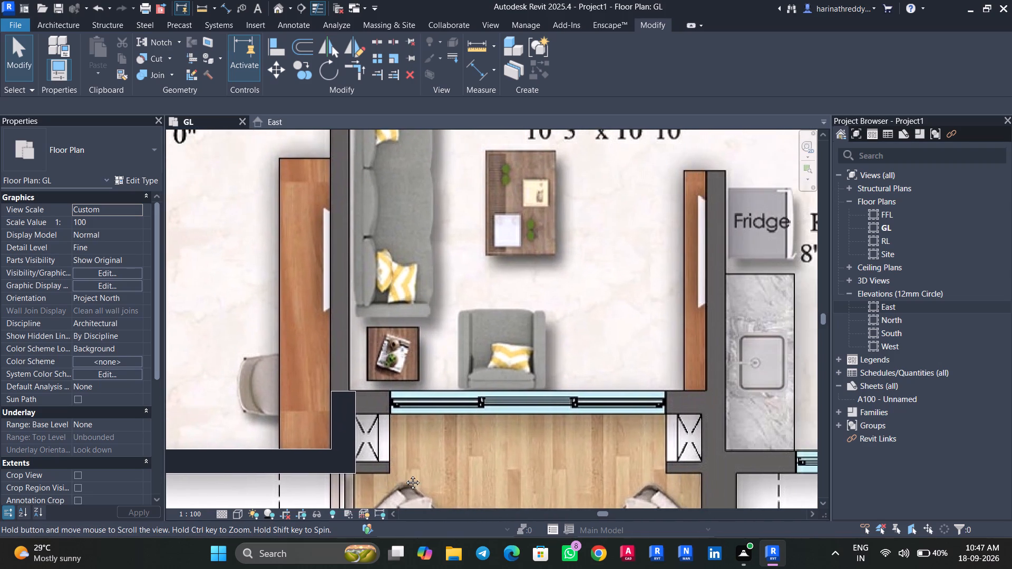
pyautogui.moveTo(405, 475); pyautogui.dragTo(402, 470, button='middle')
pyautogui.write('WA')
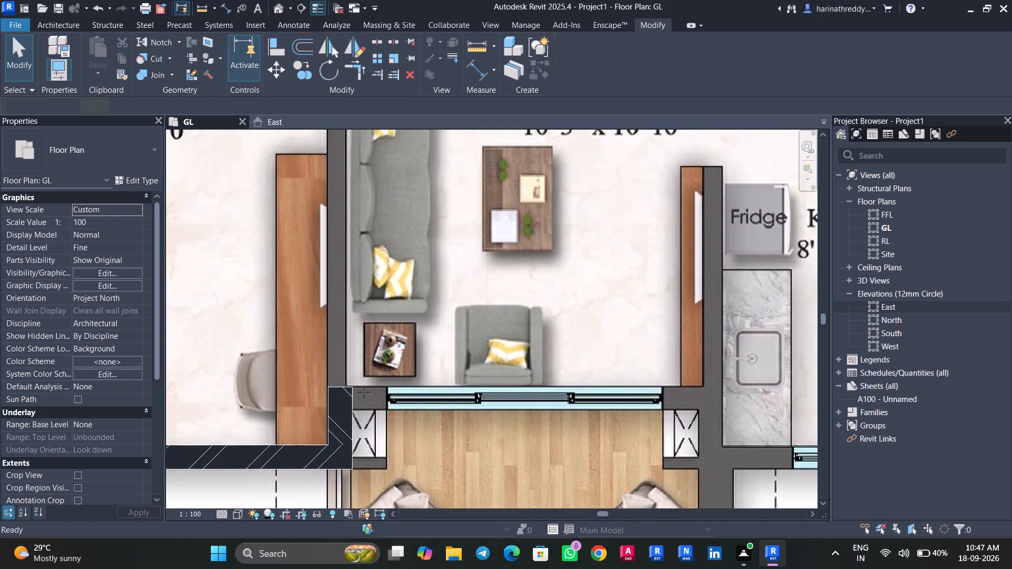
pyautogui.click(354, 384)
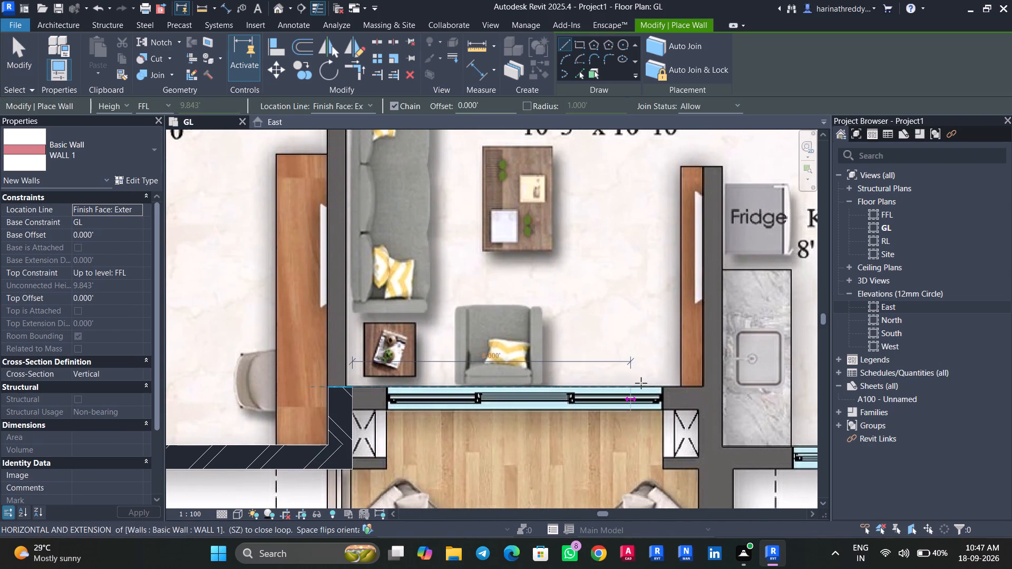
pyautogui.scroll(4, 658, 386)
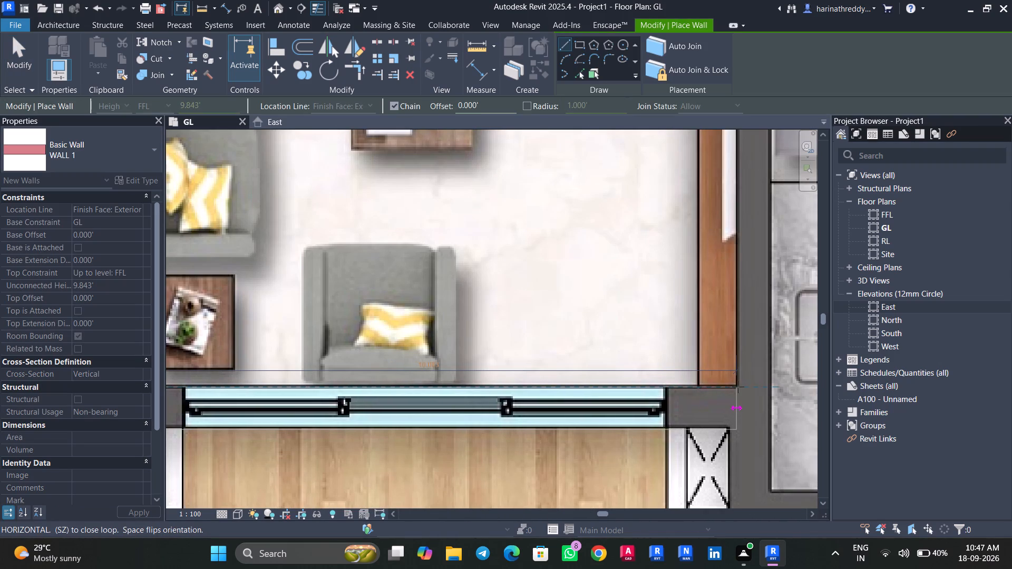
pyautogui.click(735, 387)
pyautogui.press('Escape')
pyautogui.press('Escape')
pyautogui.press('Escape')
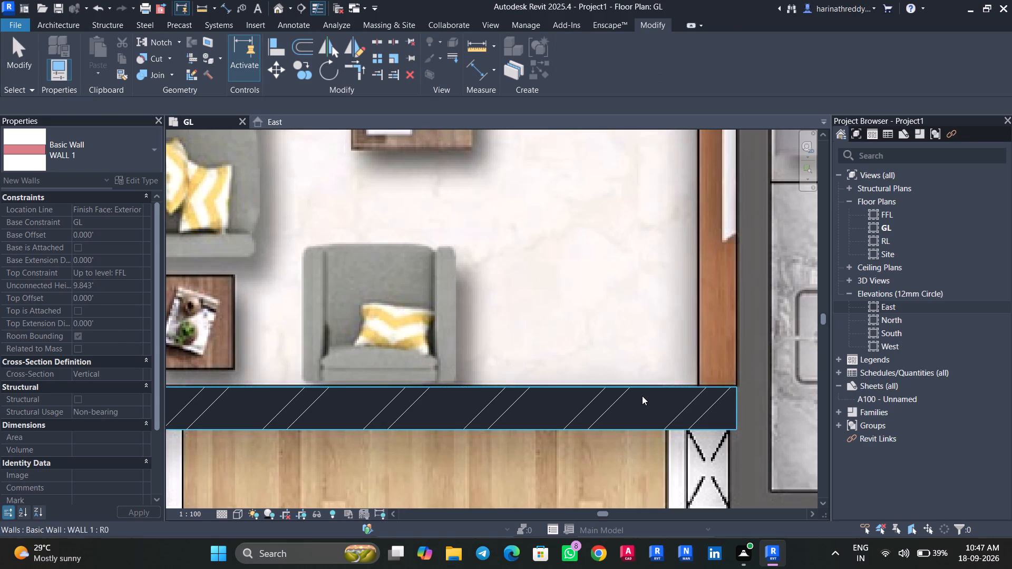
# Nudge the wall between the Living room and balcony slightly upward to align it with the image wall.
pyautogui.press('Escape')
pyautogui.click(606, 403)
pyautogui.press('Up')
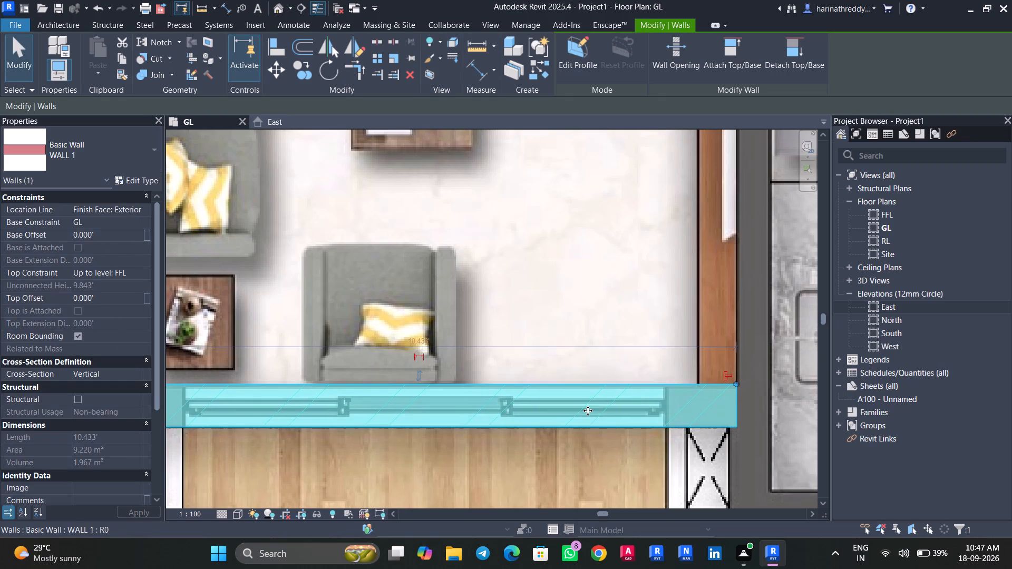
pyautogui.scroll(-6, 588, 410)
pyautogui.press('Escape')
pyautogui.press('Escape')
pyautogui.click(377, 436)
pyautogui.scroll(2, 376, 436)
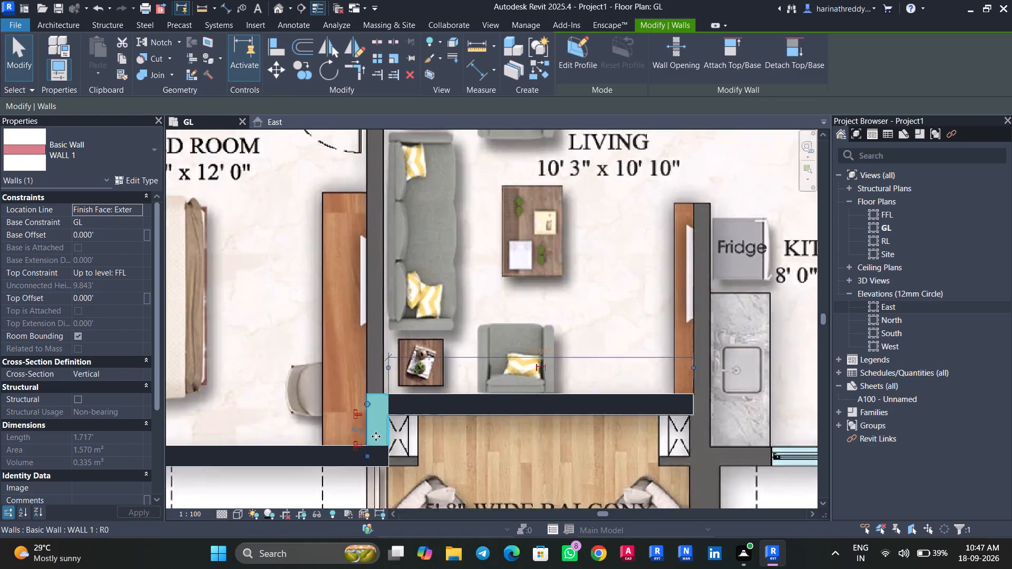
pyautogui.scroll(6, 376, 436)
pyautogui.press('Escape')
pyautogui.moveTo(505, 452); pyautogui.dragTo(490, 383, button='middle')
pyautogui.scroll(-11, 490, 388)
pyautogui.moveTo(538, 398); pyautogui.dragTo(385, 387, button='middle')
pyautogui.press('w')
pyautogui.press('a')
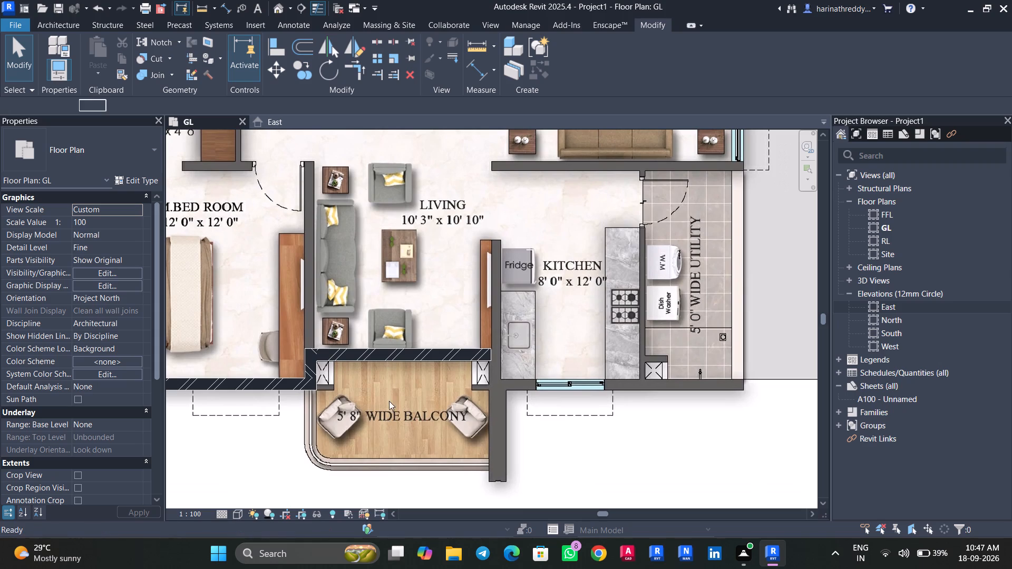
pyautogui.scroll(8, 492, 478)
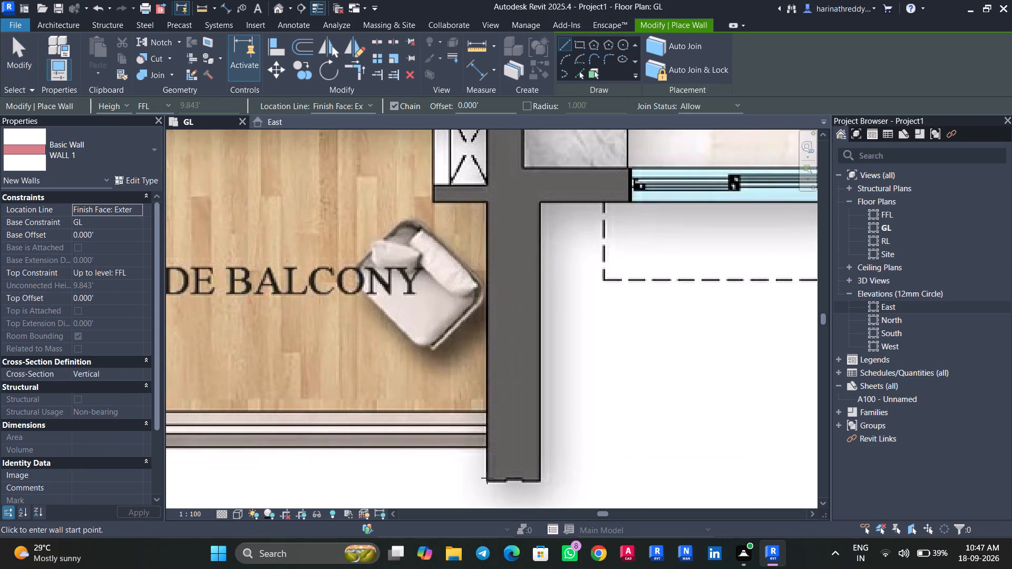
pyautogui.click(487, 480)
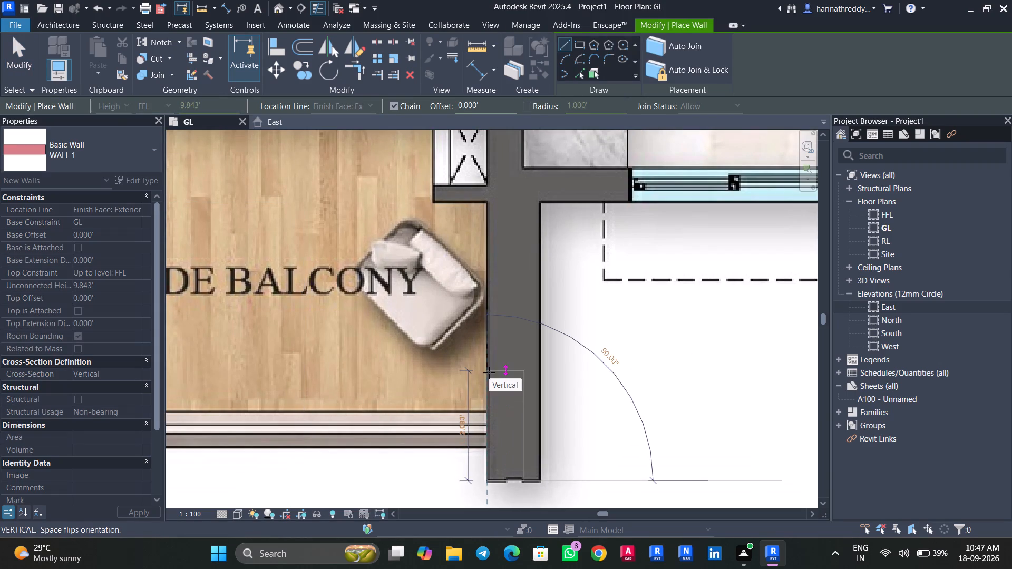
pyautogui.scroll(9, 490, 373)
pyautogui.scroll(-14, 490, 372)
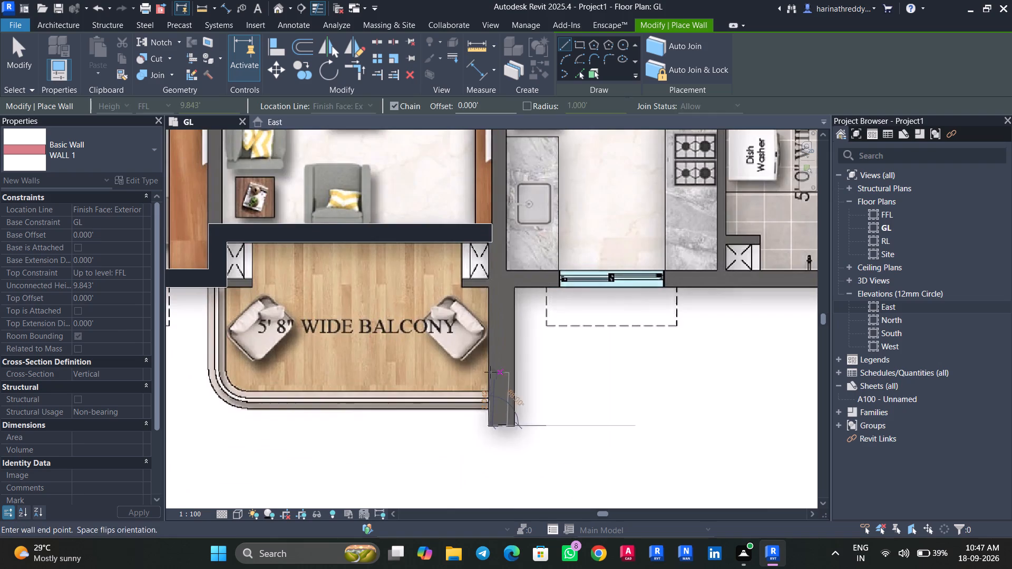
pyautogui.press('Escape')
# Draw the Living–Kitchen partition about 7' long from its upper end beside the fridge down to the balcony wall's lower face, flipped toward the Kitchen.
pyautogui.moveTo(548, 332); pyautogui.dragTo(544, 471, button='middle')
pyautogui.scroll(2, 495, 190)
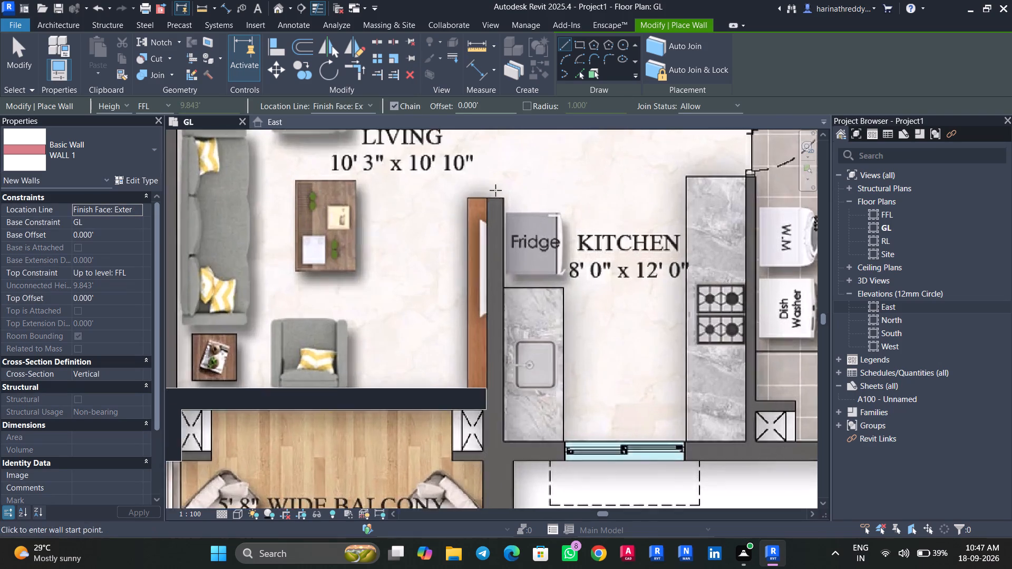
pyautogui.scroll(6, 495, 190)
pyautogui.click(488, 189)
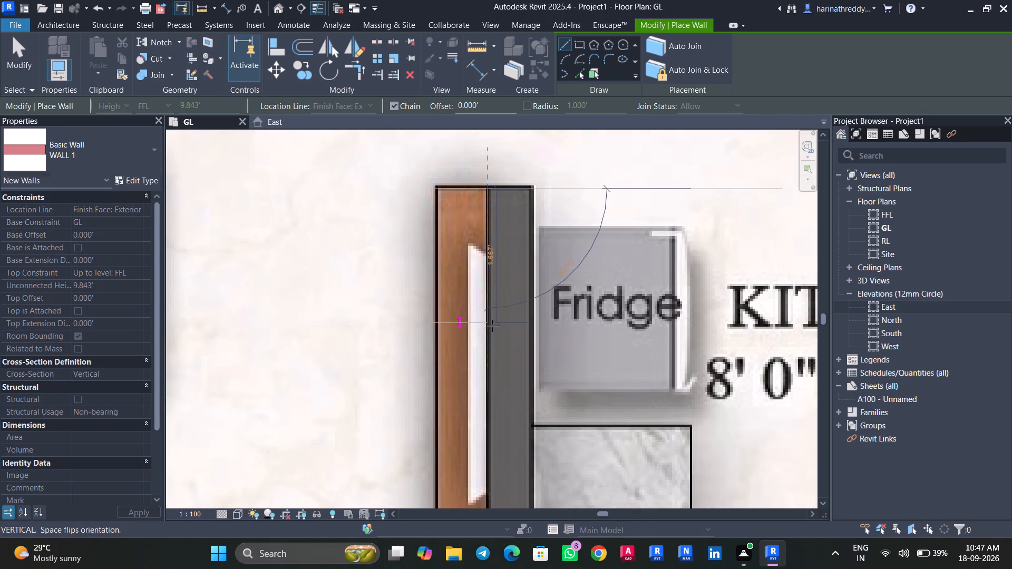
pyautogui.press('space')
pyautogui.moveTo(493, 408); pyautogui.dragTo(497, 152, button='middle')
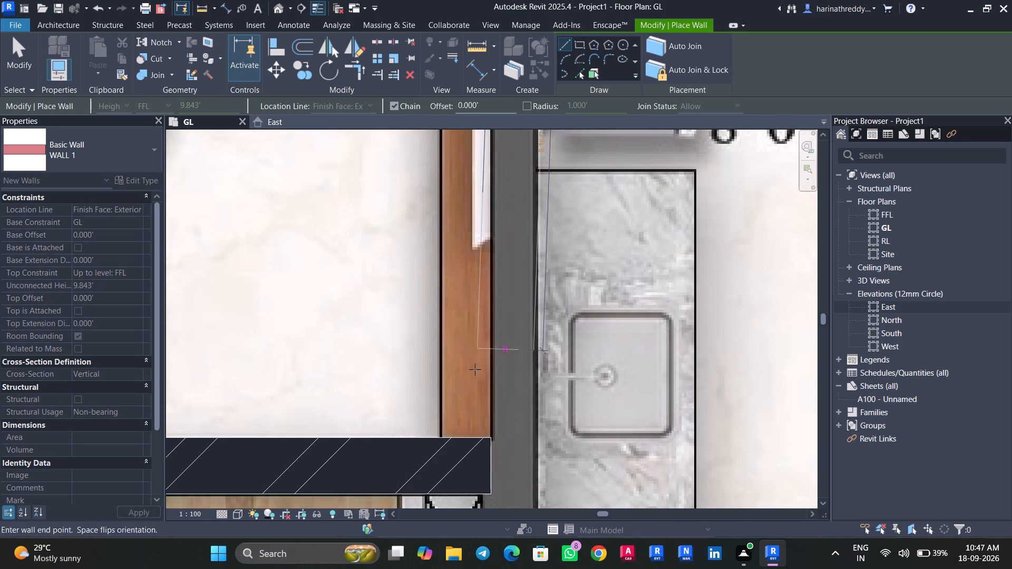
pyautogui.moveTo(494, 445); pyautogui.dragTo(495, 185, button='middle')
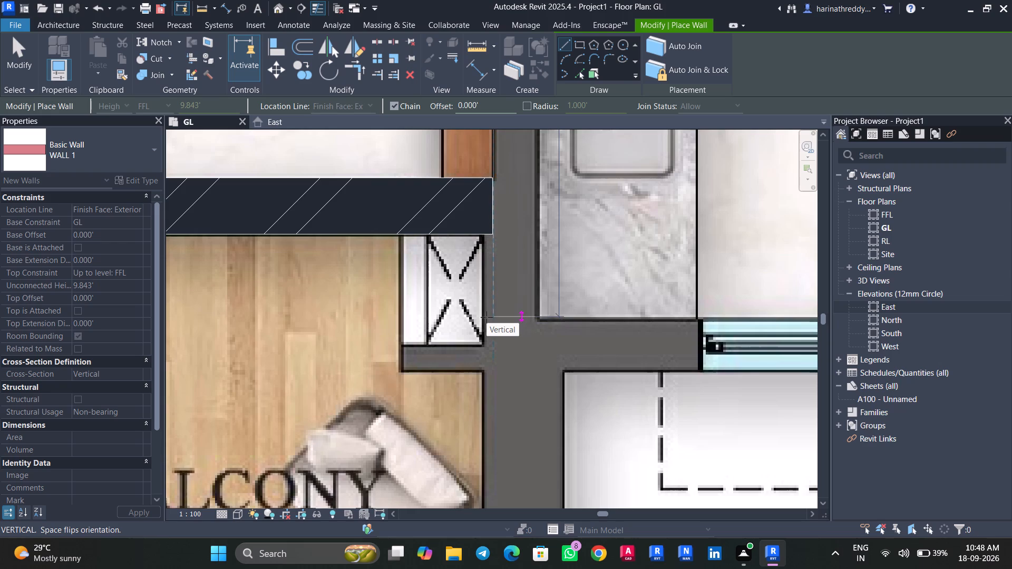
pyautogui.click(497, 229)
pyautogui.press('Escape')
pyautogui.press('Escape')
pyautogui.press('Escape')
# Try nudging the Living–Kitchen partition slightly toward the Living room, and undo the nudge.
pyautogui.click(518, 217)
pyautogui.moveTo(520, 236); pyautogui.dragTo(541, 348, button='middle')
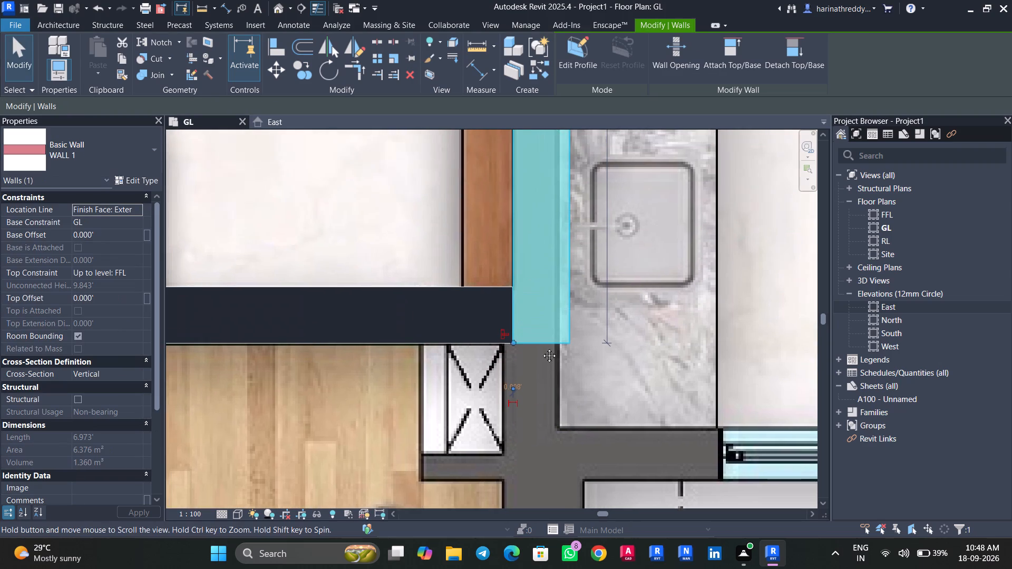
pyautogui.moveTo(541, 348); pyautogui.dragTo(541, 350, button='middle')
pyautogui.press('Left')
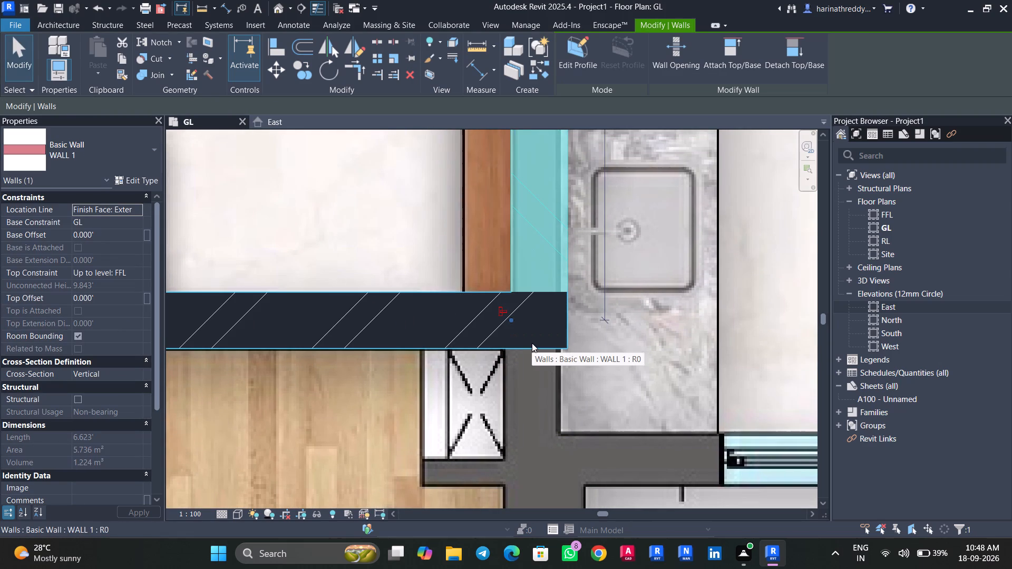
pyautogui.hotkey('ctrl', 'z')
# Delete the Living–Kitchen partition wall.
pyautogui.click(541, 312)
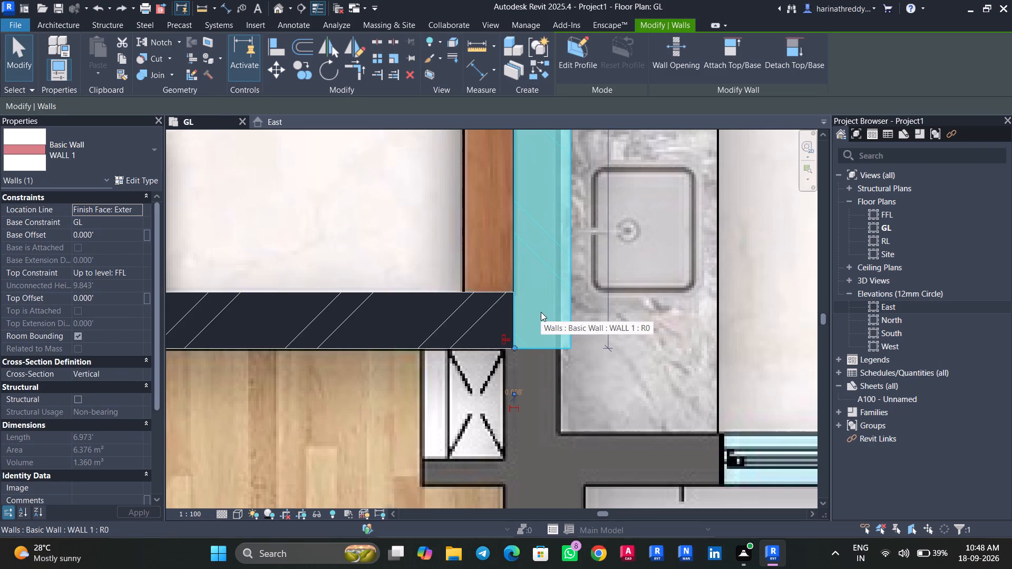
pyautogui.press('Delete')
# Draw the Bed Room-1 upper wall about 5.4' long from the exterior corner wall to the near end of the window.
pyautogui.scroll(-7, 550, 333)
pyautogui.moveTo(549, 338); pyautogui.dragTo(542, 275, button='middle')
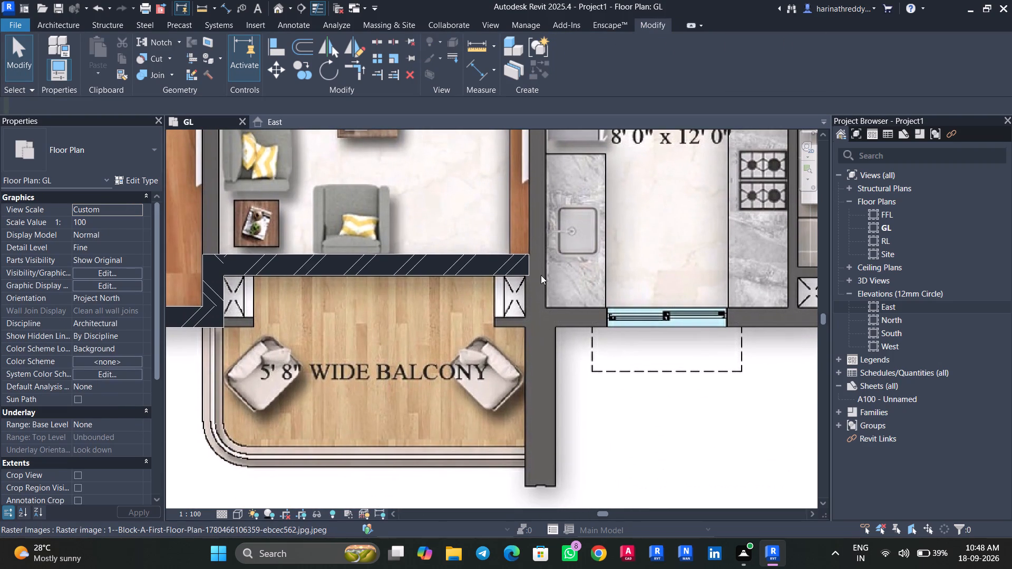
pyautogui.scroll(-6, 521, 333)
pyautogui.scroll(1, 521, 333)
pyautogui.scroll(-8, 521, 333)
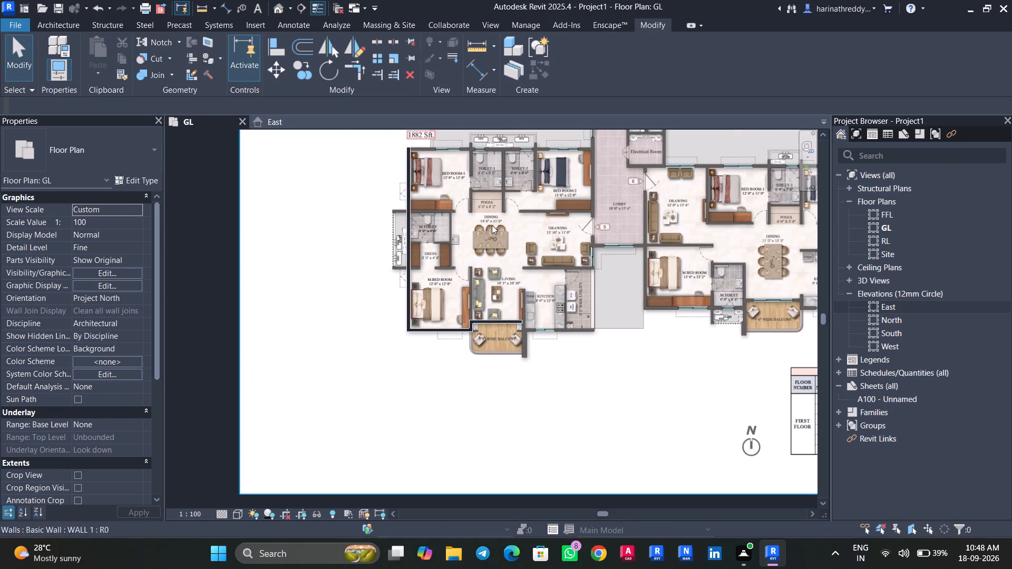
pyautogui.moveTo(485, 216); pyautogui.dragTo(538, 353, button='middle')
pyautogui.scroll(18, 492, 271)
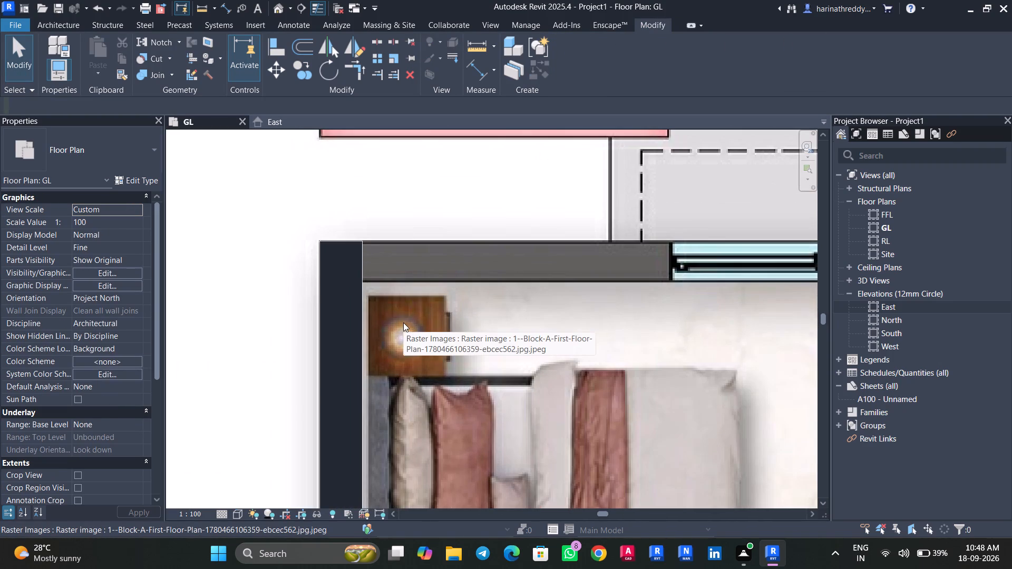
pyautogui.write('WA')
pyautogui.click(363, 241)
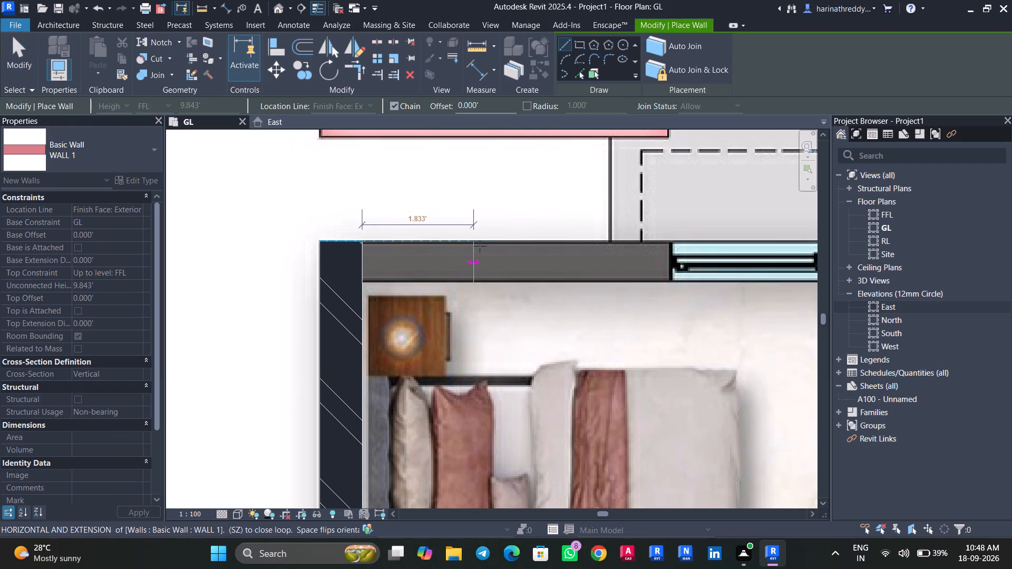
pyautogui.moveTo(536, 253); pyautogui.dragTo(414, 322, button='middle')
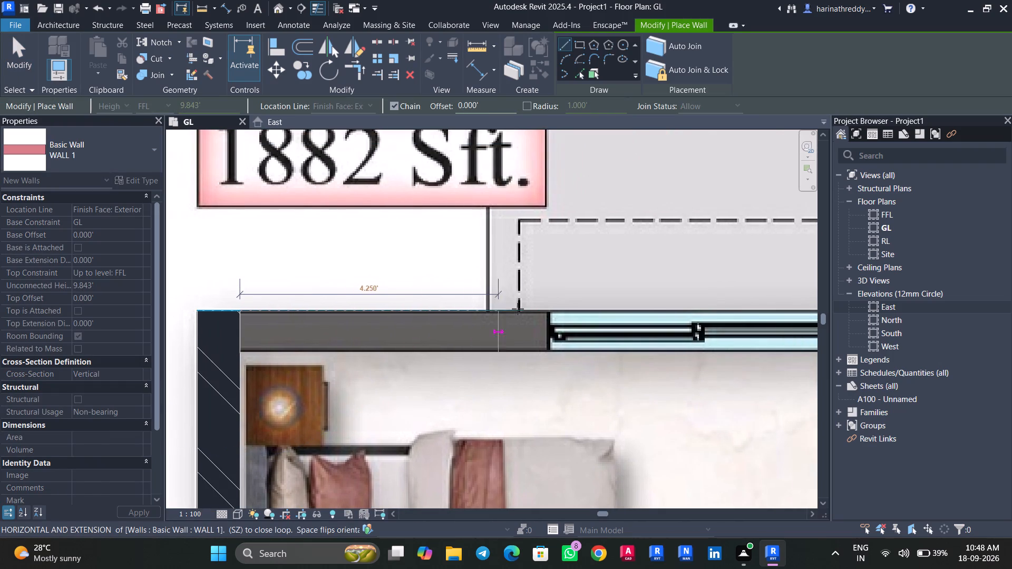
pyautogui.scroll(4, 536, 313)
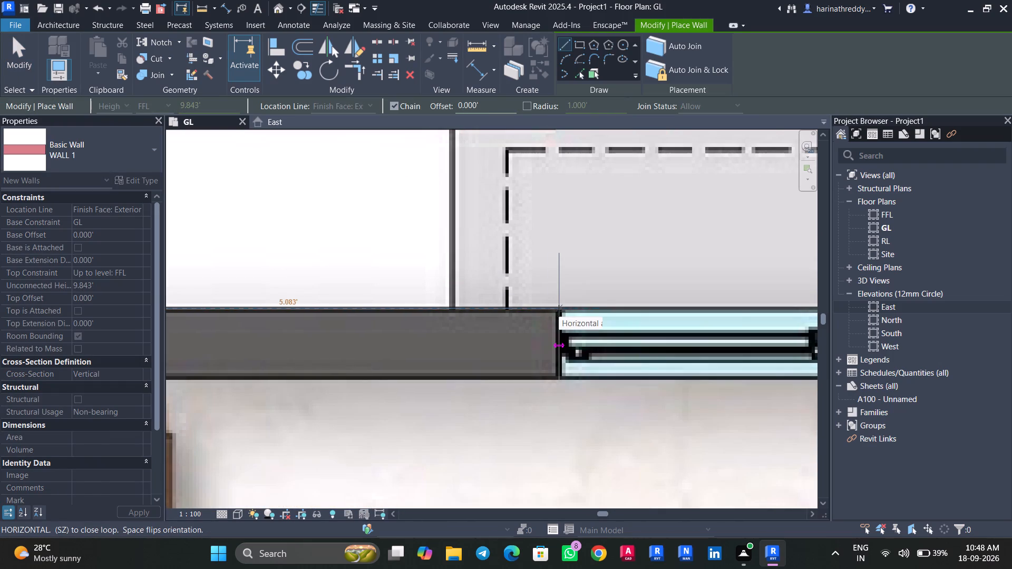
pyautogui.click(557, 311)
pyautogui.moveTo(556, 311); pyautogui.dragTo(342, 311, button='middle')
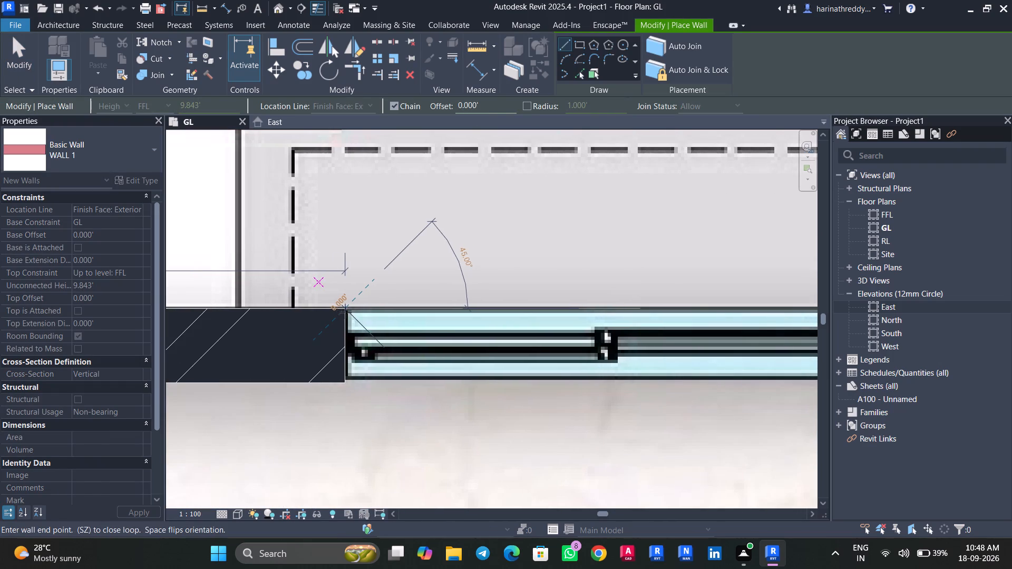
pyautogui.press('Escape')
pyautogui.press('Escape')
pyautogui.press('Escape')
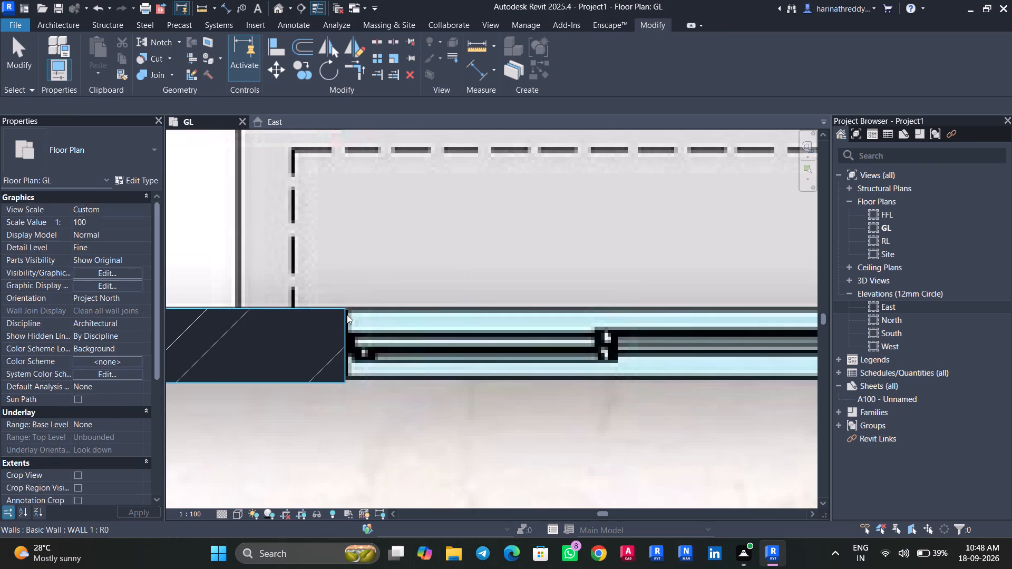
# Extend the Bed Room-1 upper wall past the window to the Toilet-1 partition, about 12.4' long, and nudge it slightly left.
pyautogui.click(347, 315)
pyautogui.scroll(-10, 347, 315)
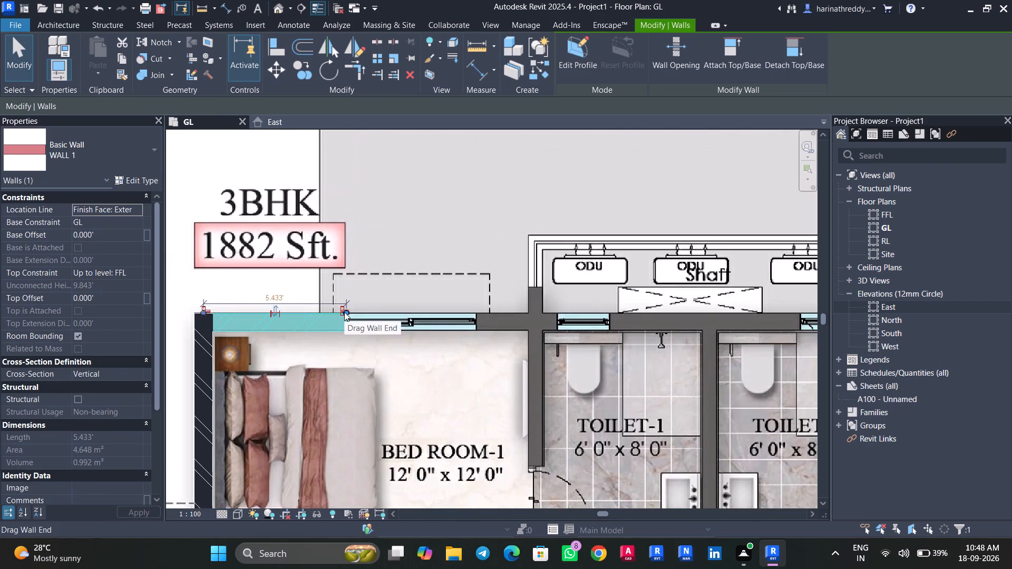
pyautogui.moveTo(344, 311); pyautogui.dragTo(518, 317)
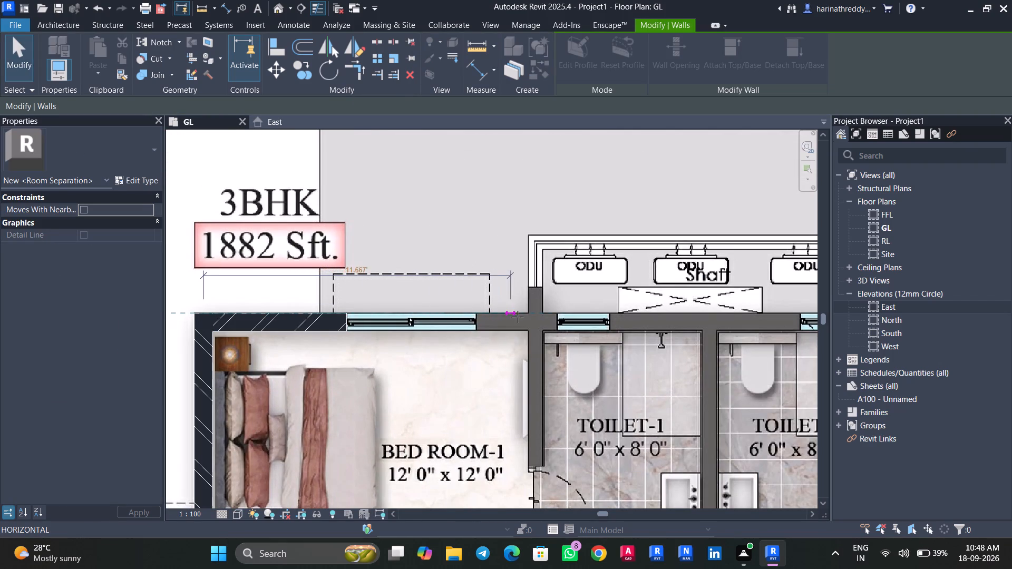
pyautogui.moveTo(518, 317); pyautogui.dragTo(530, 313)
pyautogui.scroll(7, 519, 313)
pyautogui.moveTo(572, 339); pyautogui.dragTo(473, 290, button='middle')
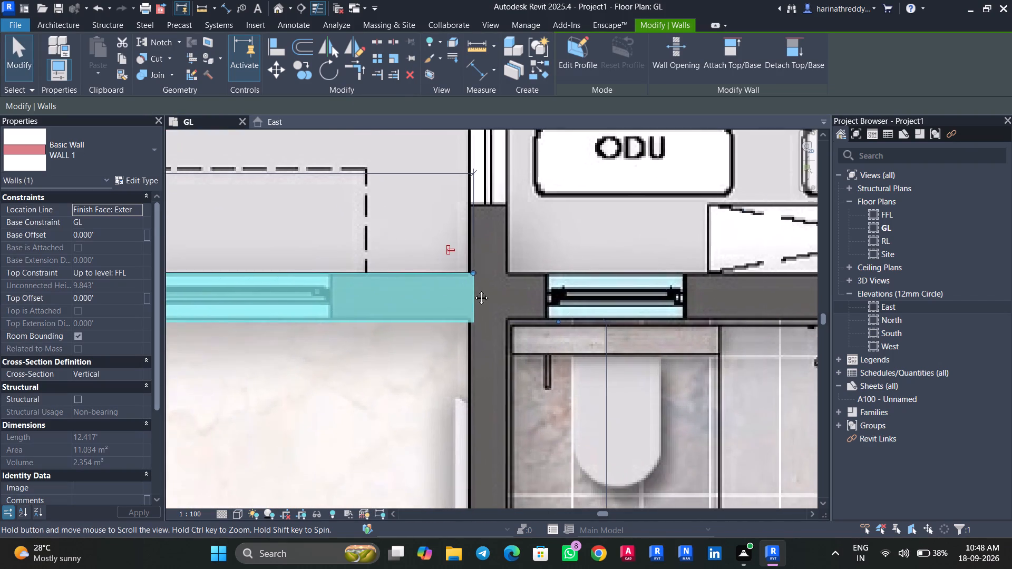
pyautogui.moveTo(473, 290); pyautogui.dragTo(531, 314, button='middle')
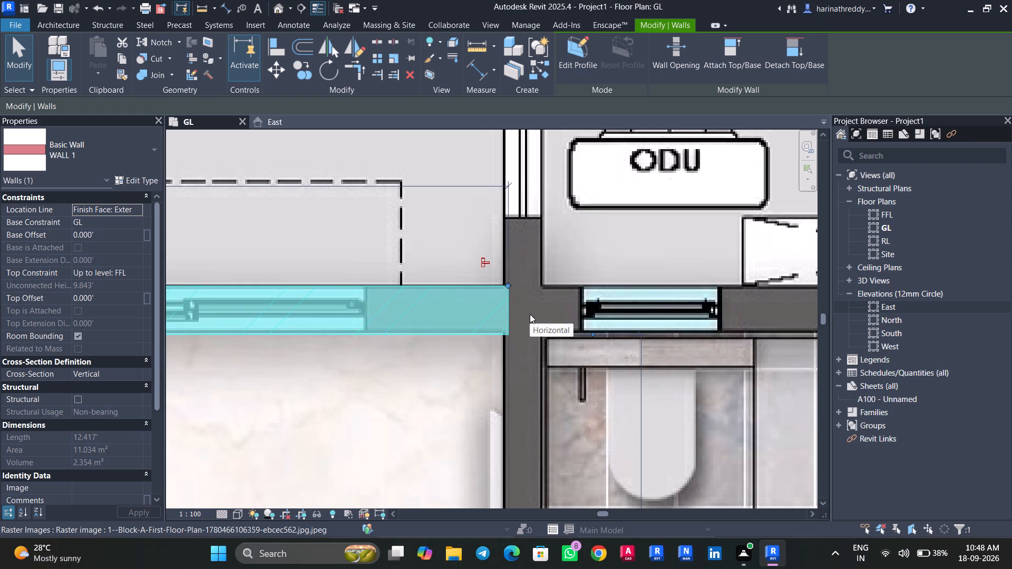
pyautogui.press('Left')
pyautogui.press('Escape')
pyautogui.press('Escape')
# Draw a wall about 21.6' long from the far end of the Toilet-1 window past Bed Room-2 to the lobby wall corner.
pyautogui.scroll(-3, 529, 315)
pyautogui.press('w')
pyautogui.press('a')
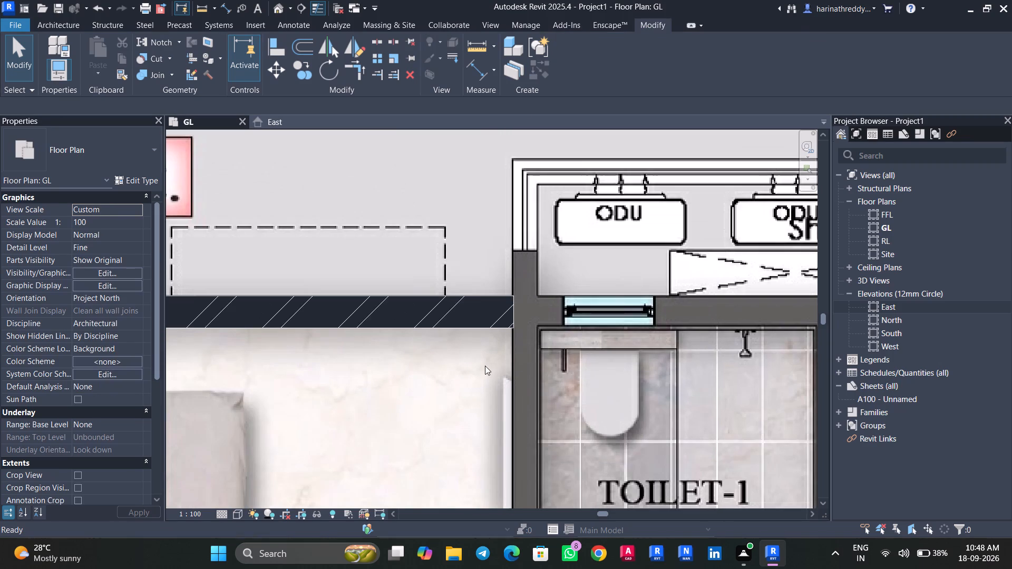
pyautogui.moveTo(485, 366); pyautogui.dragTo(482, 122, button='middle')
pyautogui.scroll(-9, 497, 413)
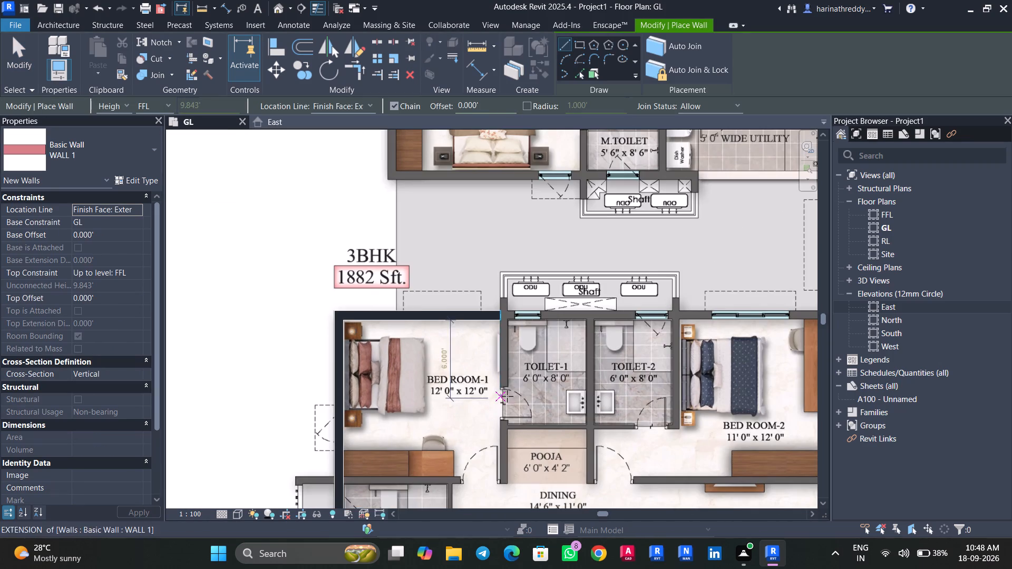
pyautogui.scroll(4, 508, 308)
pyautogui.scroll(5, 601, 315)
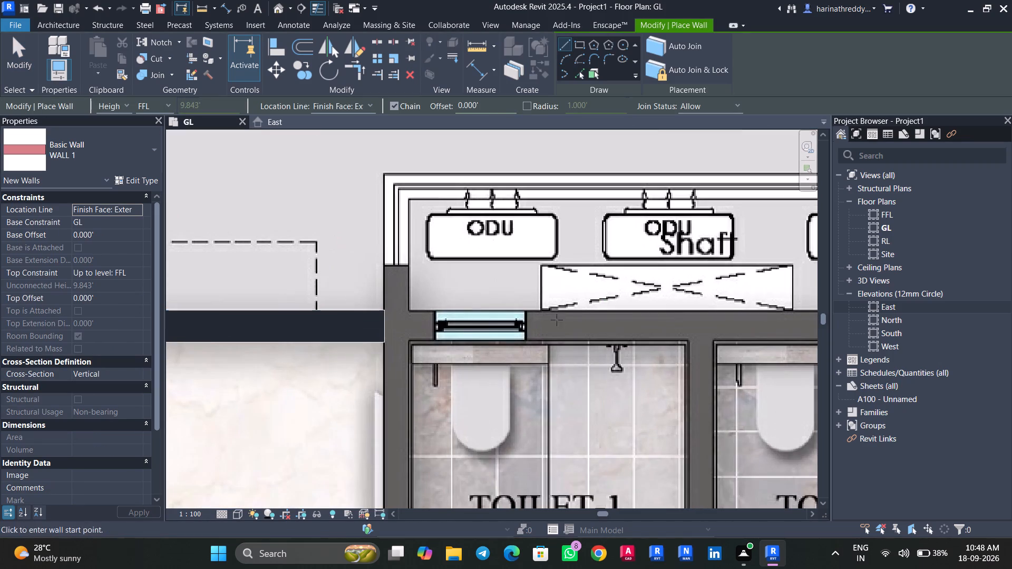
pyautogui.click(525, 311)
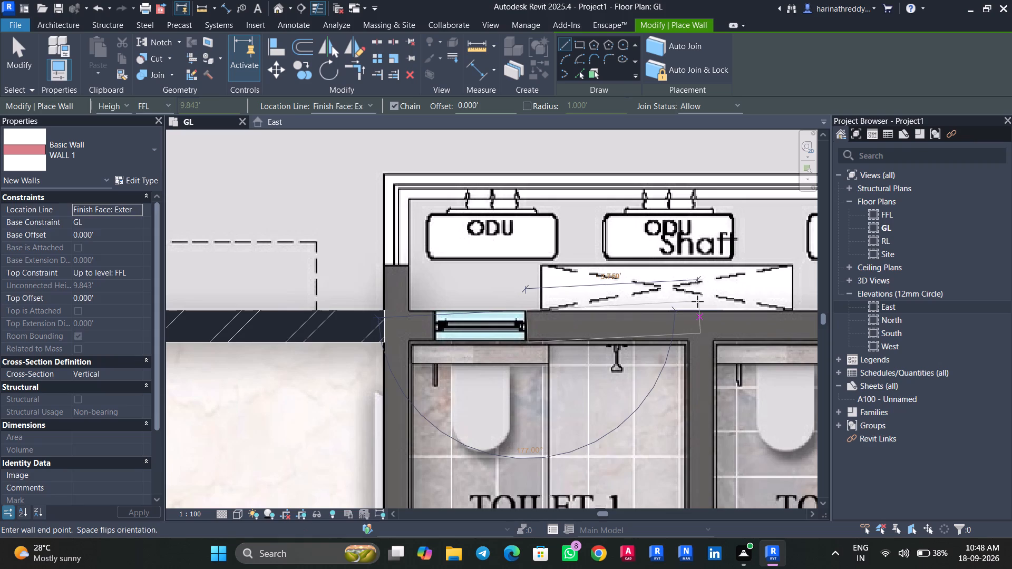
pyautogui.moveTo(705, 306); pyautogui.dragTo(481, 329, button='middle')
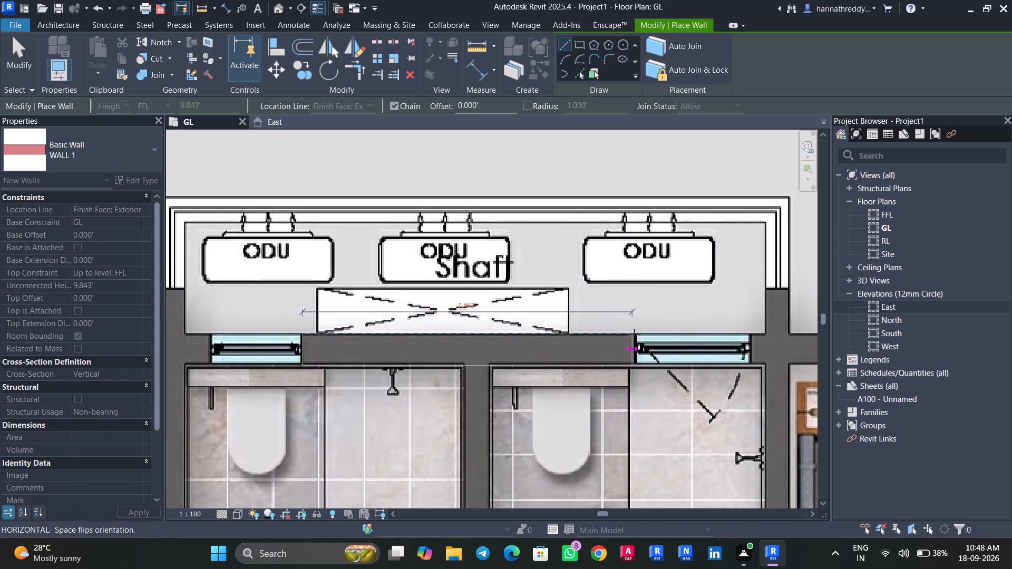
pyautogui.moveTo(639, 335); pyautogui.dragTo(439, 340, button='middle')
pyautogui.moveTo(654, 342); pyautogui.dragTo(424, 376, button='middle')
pyautogui.moveTo(622, 372); pyautogui.dragTo(343, 379, button='middle')
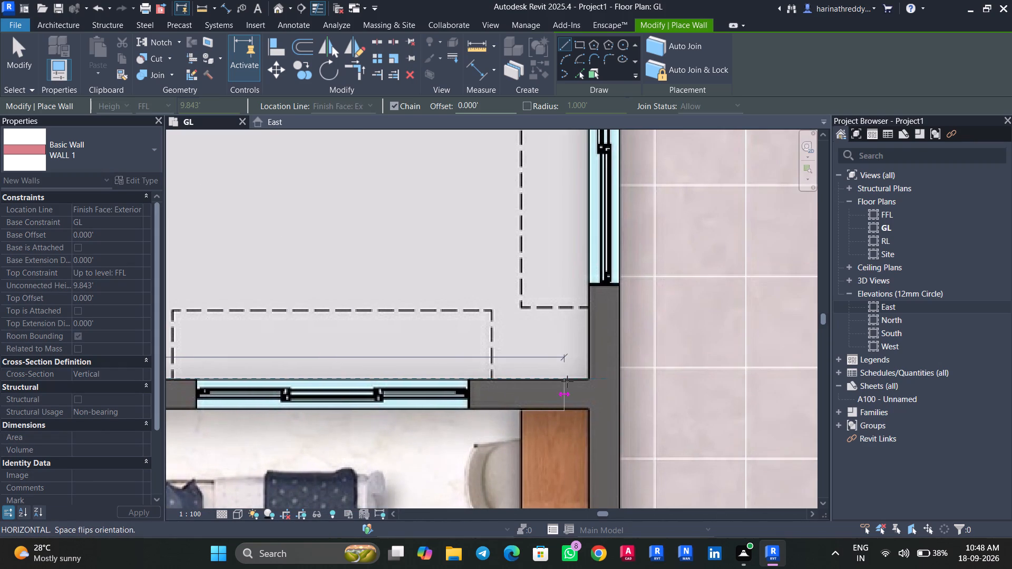
pyautogui.scroll(11, 596, 381)
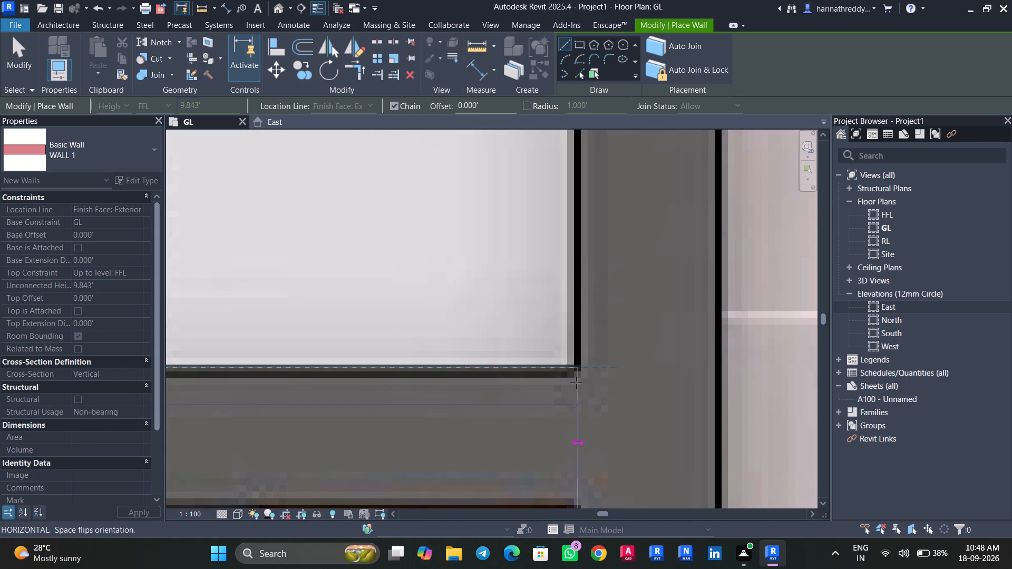
pyautogui.click(576, 382)
pyautogui.scroll(1, 576, 382)
pyautogui.scroll(-14, 576, 382)
pyautogui.press('Escape')
pyautogui.press('Escape')
pyautogui.press('Escape')
# Extend the Toilet–Bed Room-2 upper wall back across the Toilet-1 window to meet the Bed Room-1 upper wall.
pyautogui.click(435, 395)
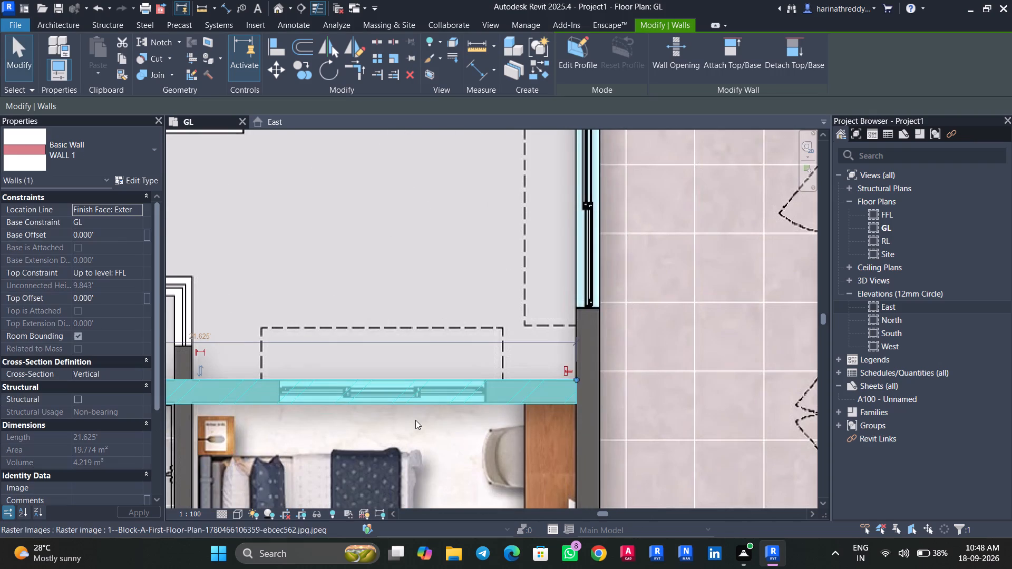
pyautogui.moveTo(420, 420); pyautogui.dragTo(634, 357, button='middle')
pyautogui.moveTo(398, 372); pyautogui.dragTo(802, 336, button='middle')
pyautogui.moveTo(524, 339); pyautogui.dragTo(668, 339, button='middle')
pyautogui.scroll(4, 556, 298)
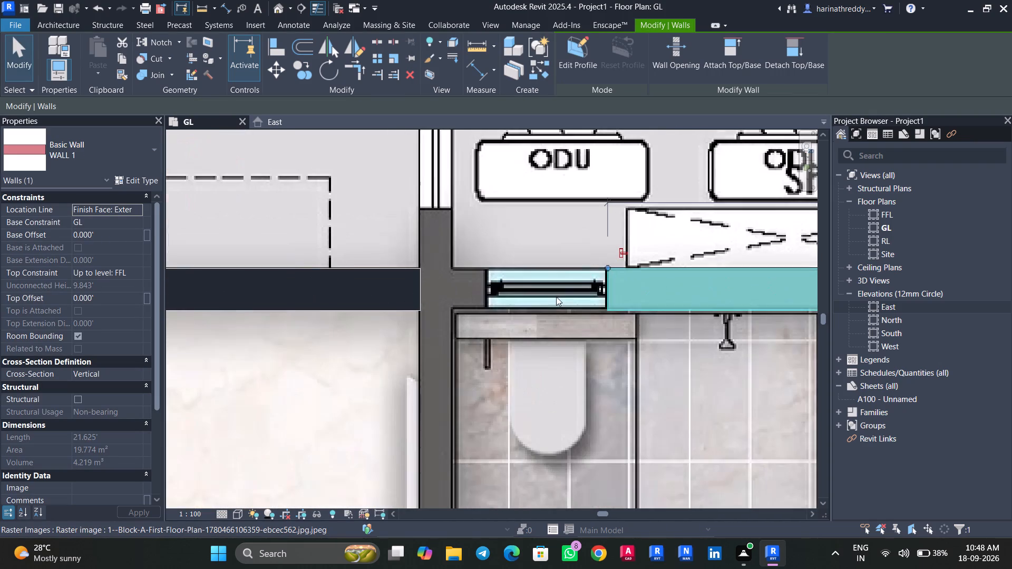
pyautogui.moveTo(607, 269); pyautogui.dragTo(419, 278)
pyautogui.press('Escape')
pyautogui.press('Escape')
pyautogui.click(436, 302)
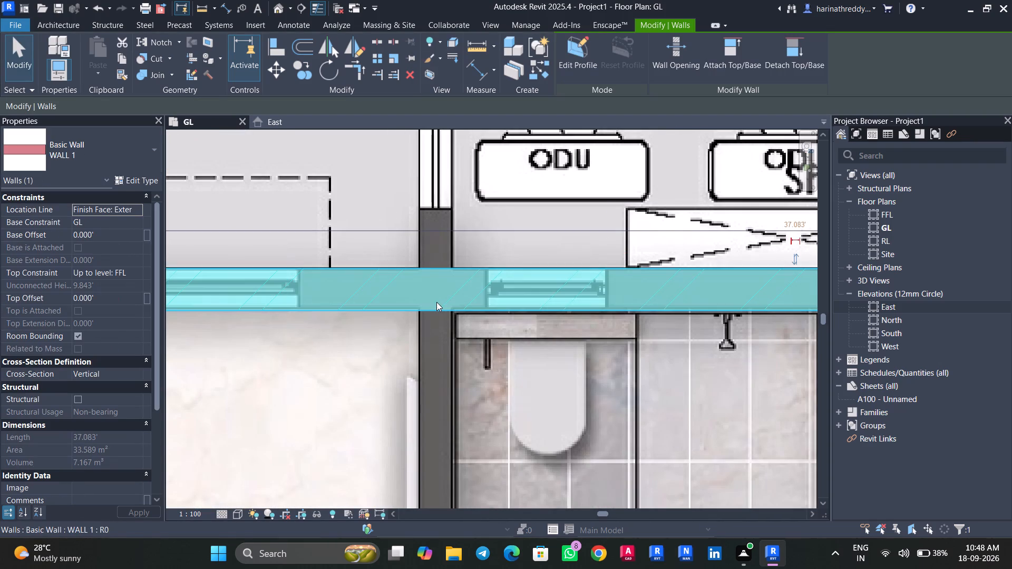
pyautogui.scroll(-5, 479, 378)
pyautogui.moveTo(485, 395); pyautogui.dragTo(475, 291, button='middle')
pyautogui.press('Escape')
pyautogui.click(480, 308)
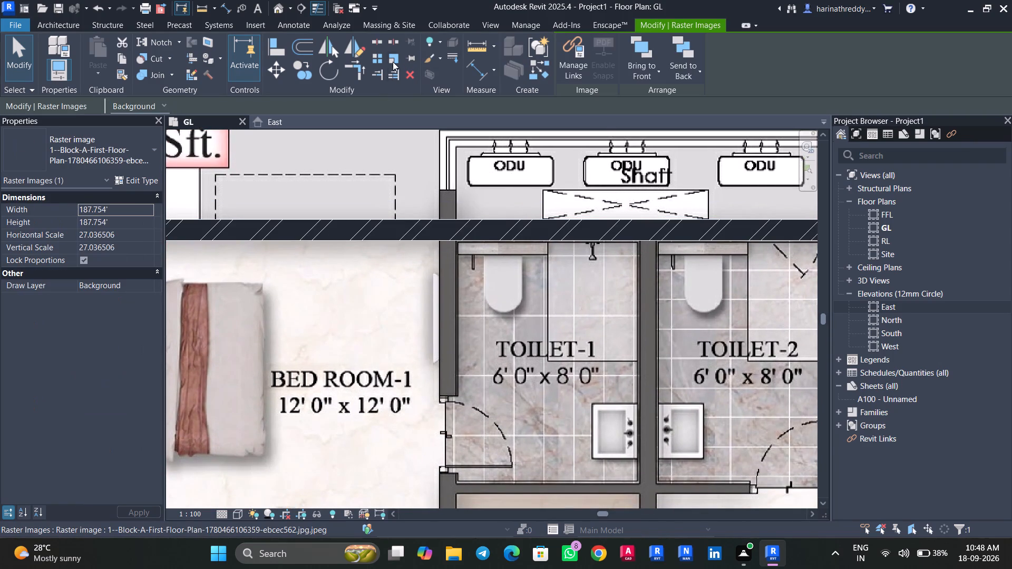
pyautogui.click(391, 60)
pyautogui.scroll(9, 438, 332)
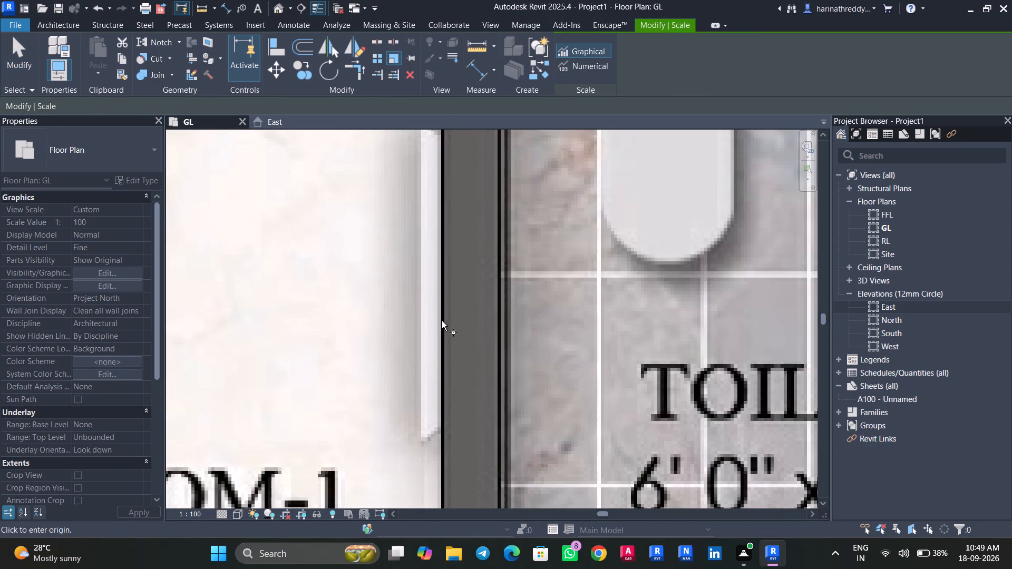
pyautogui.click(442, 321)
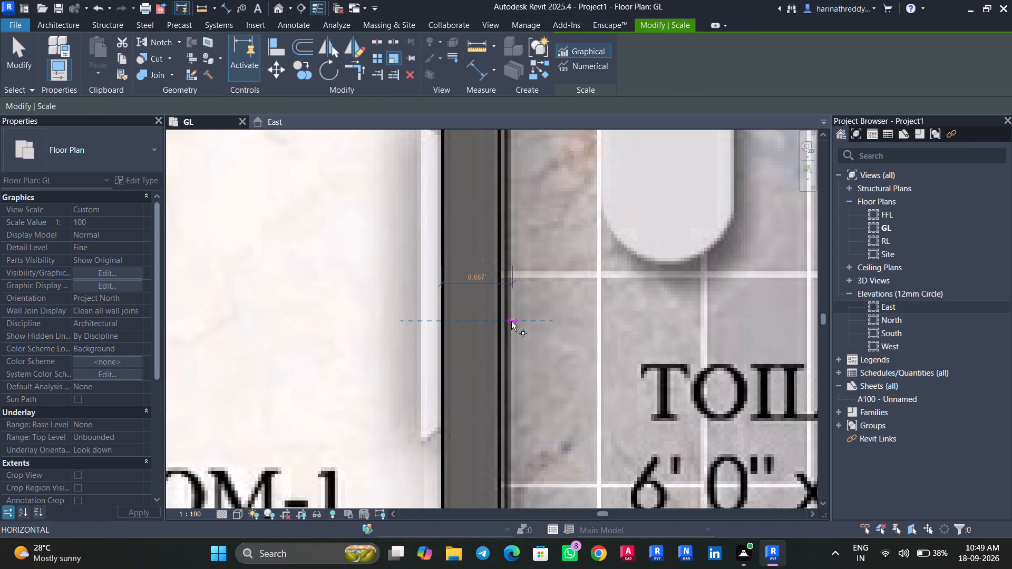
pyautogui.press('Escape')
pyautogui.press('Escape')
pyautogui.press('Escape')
# Draw a wall about 12.9' long from the Pooja's lower end up to the Toilet-1 upper wall, flipped toward Bed Room-1.
pyautogui.scroll(-10, 518, 352)
pyautogui.moveTo(528, 359); pyautogui.dragTo(527, 258, button='middle')
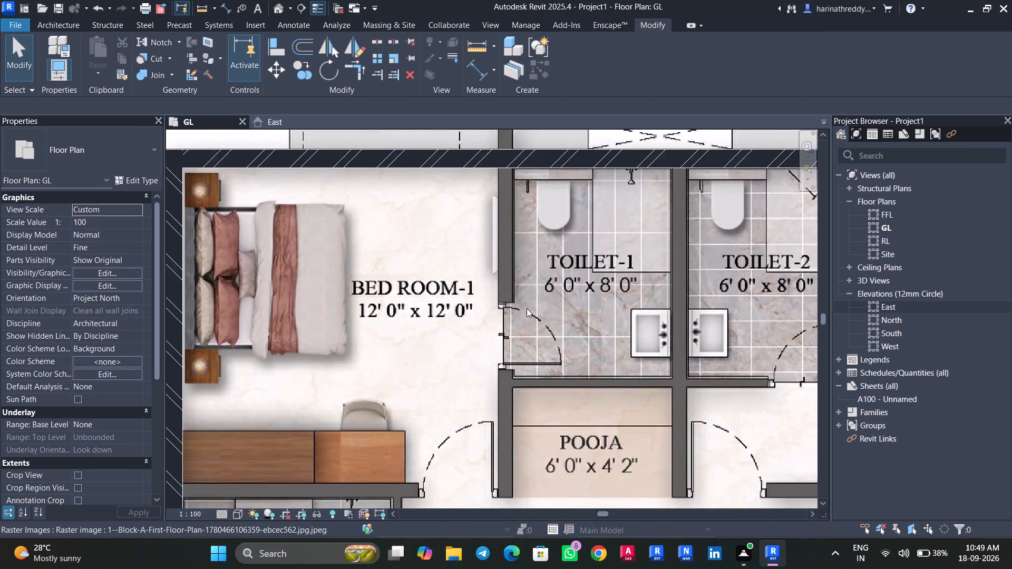
pyautogui.scroll(-5, 527, 309)
pyautogui.write('WA')
pyautogui.scroll(11, 508, 394)
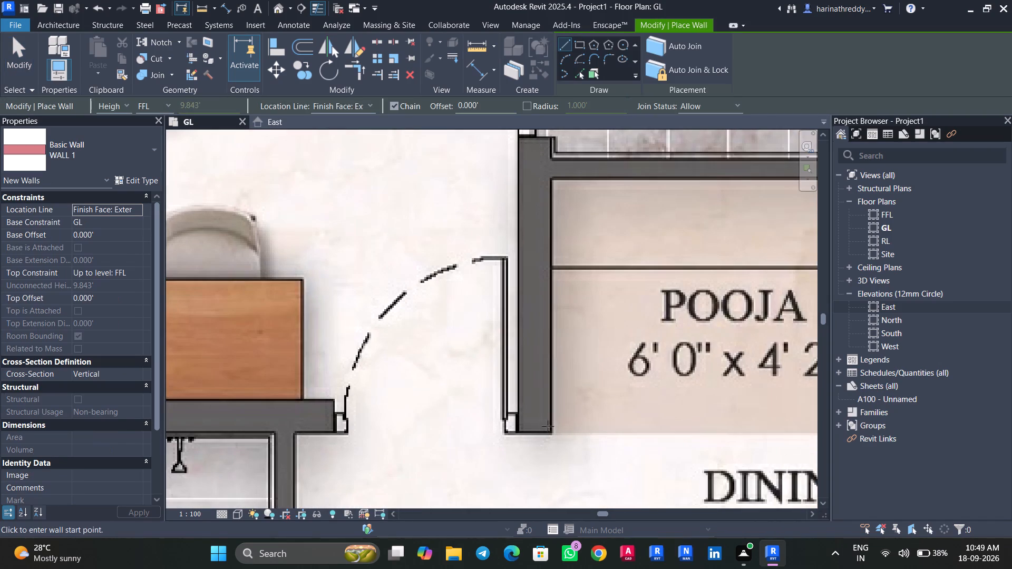
pyautogui.click(551, 434)
pyautogui.press('space')
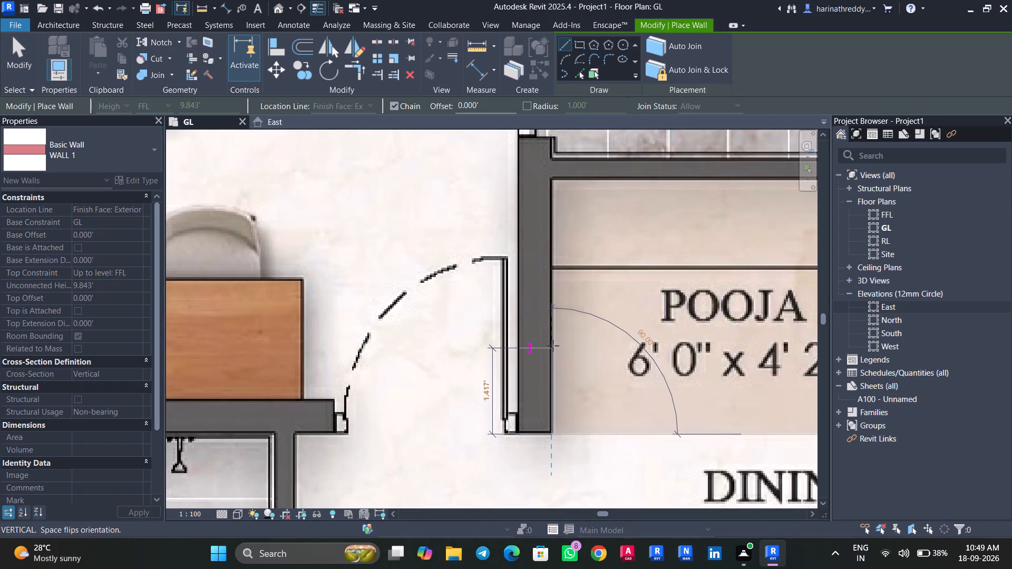
pyautogui.moveTo(551, 183); pyautogui.dragTo(564, 447, button='middle')
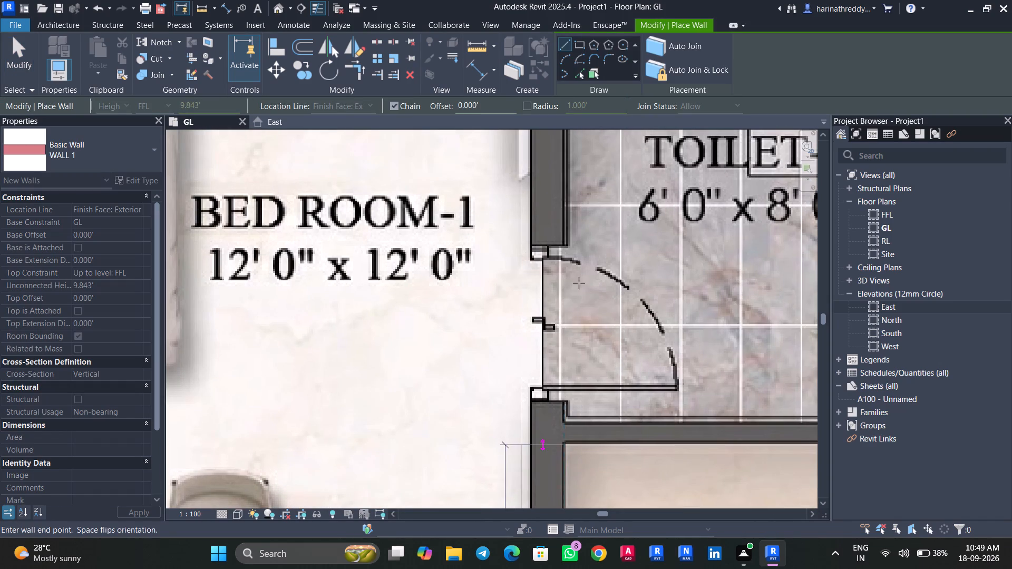
pyautogui.moveTo(568, 185); pyautogui.dragTo(576, 369, button='middle')
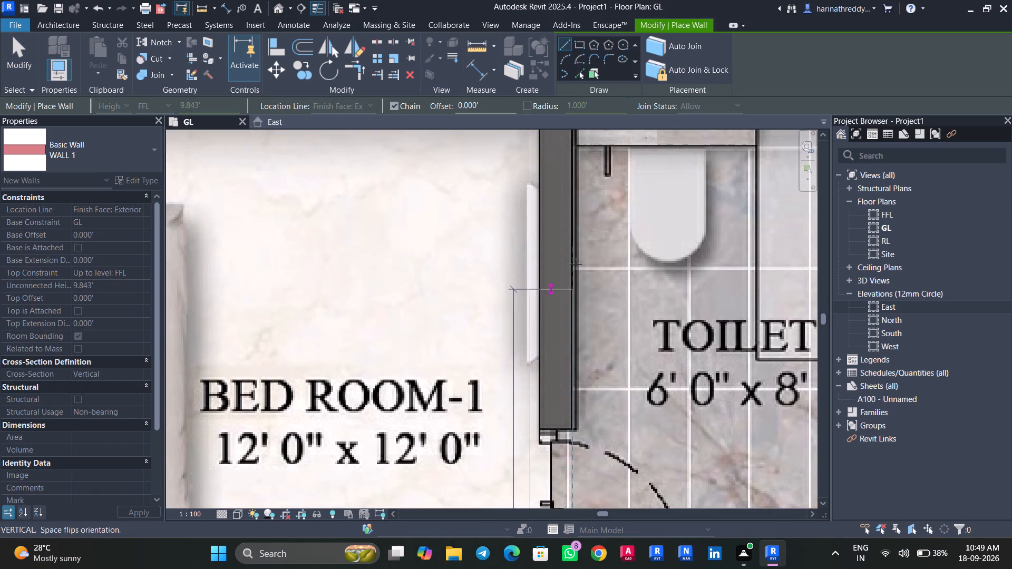
pyautogui.moveTo(574, 239); pyautogui.dragTo(580, 420, button='middle')
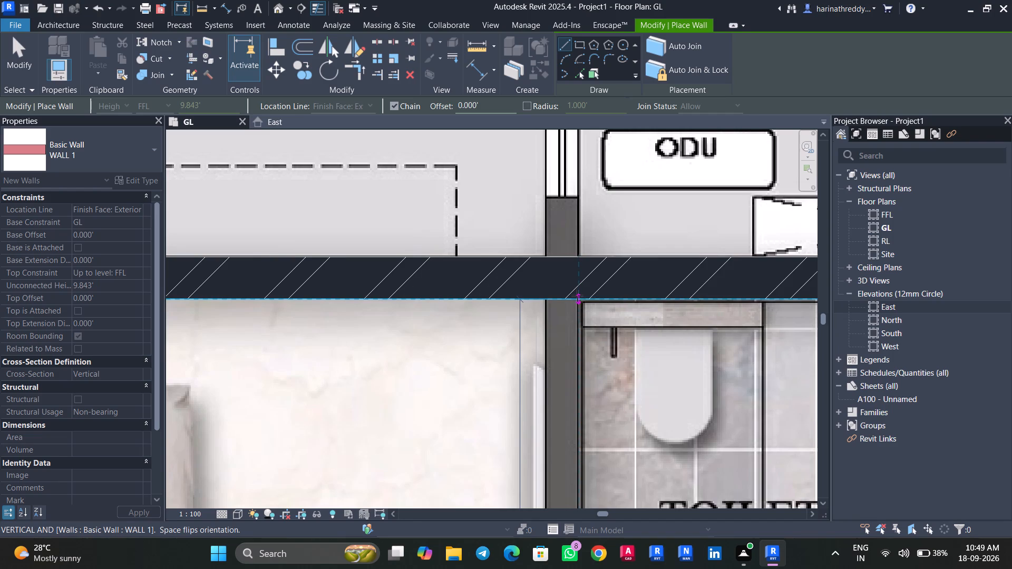
pyautogui.click(577, 296)
pyautogui.press('Escape')
pyautogui.press('Escape')
pyautogui.press('Escape')
pyautogui.press('Escape')
pyautogui.press('Escape')
pyautogui.click(560, 334)
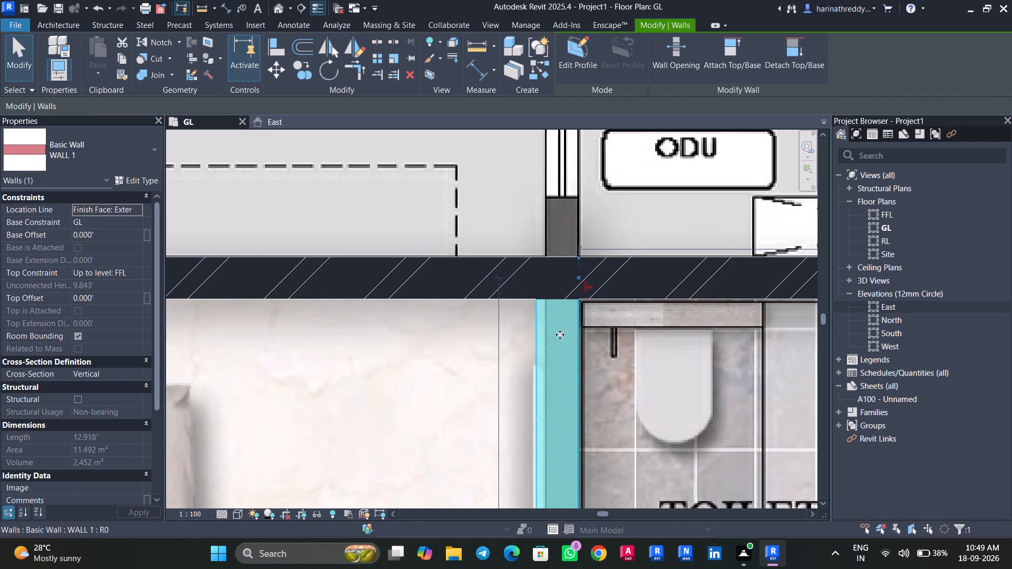
# Delete the wall drawn between Bed Room-1 and Toilet-1.
pyautogui.press('Right')
pyautogui.press('Right')
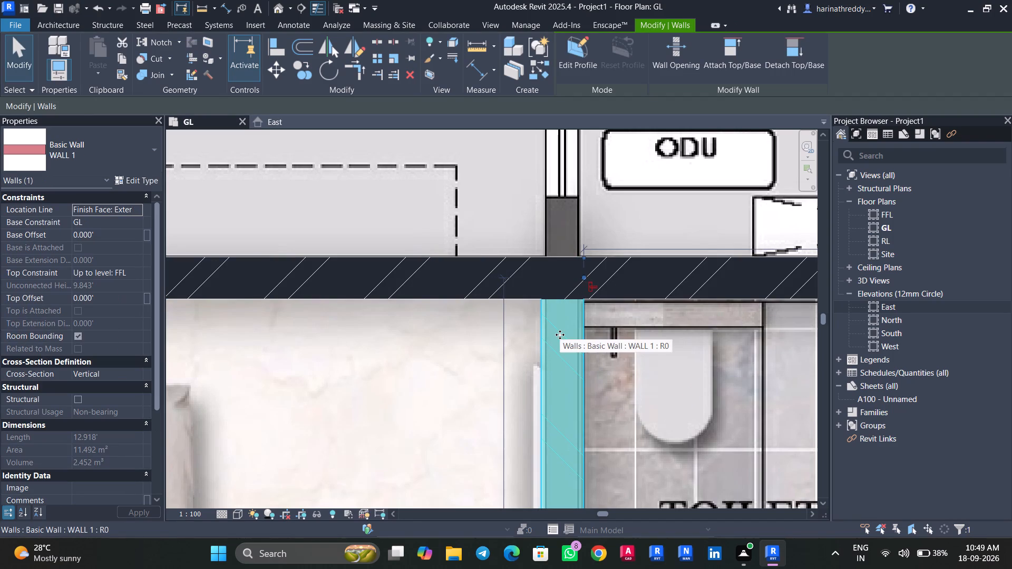
pyautogui.hotkey('ctrl', 'z')
pyautogui.click(560, 335)
pyautogui.press('Delete')
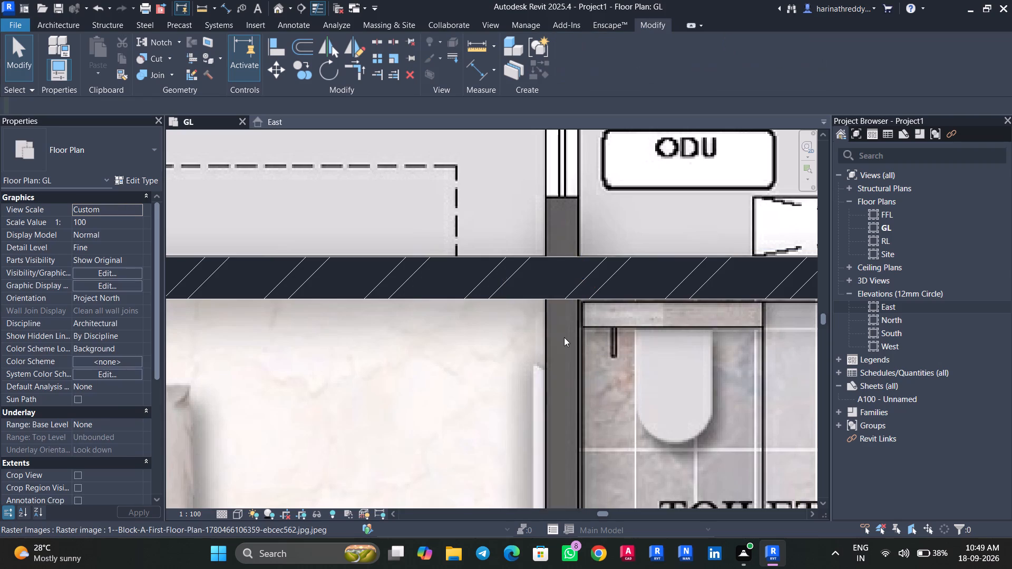
# Examine the 1882 Sft unit's layout around M.Toilet, Dress and Dining for the next wall to trace.
pyautogui.scroll(-10, 564, 335)
pyautogui.scroll(4, 575, 339)
pyautogui.moveTo(601, 410); pyautogui.dragTo(666, 141, button='middle')
pyautogui.scroll(1, 657, 181)
pyautogui.moveTo(647, 281); pyautogui.dragTo(700, 27, button='middle')
pyautogui.scroll(-4, 665, 271)
pyautogui.scroll(3, 510, 205)
pyautogui.scroll(1, 509, 259)
pyautogui.scroll(-4, 509, 259)
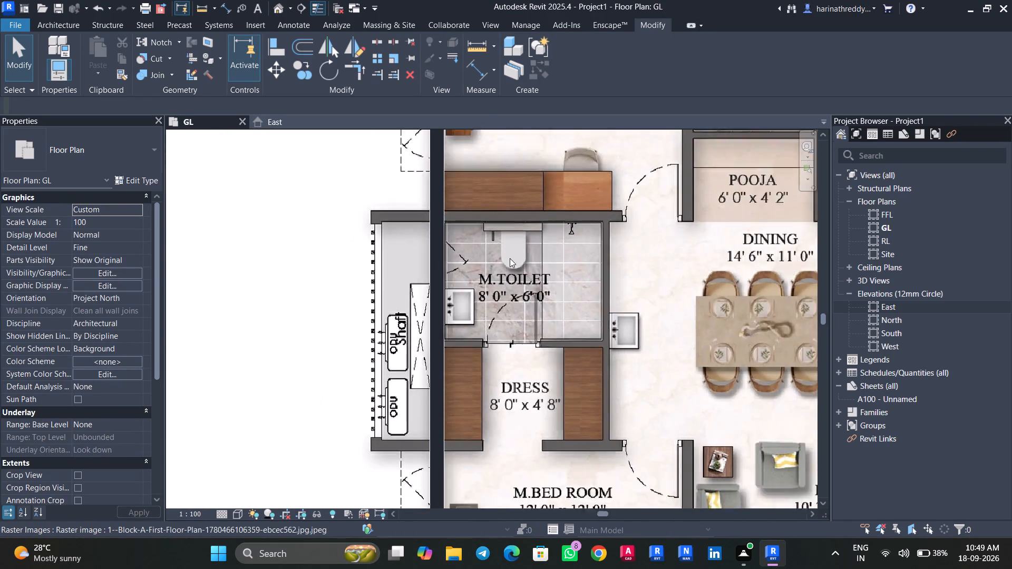
pyautogui.scroll(-1, 510, 258)
pyautogui.moveTo(551, 330); pyautogui.dragTo(524, 168, button='middle')
pyautogui.scroll(-5, 546, 258)
pyautogui.moveTo(581, 253); pyautogui.dragTo(561, 446, button='middle')
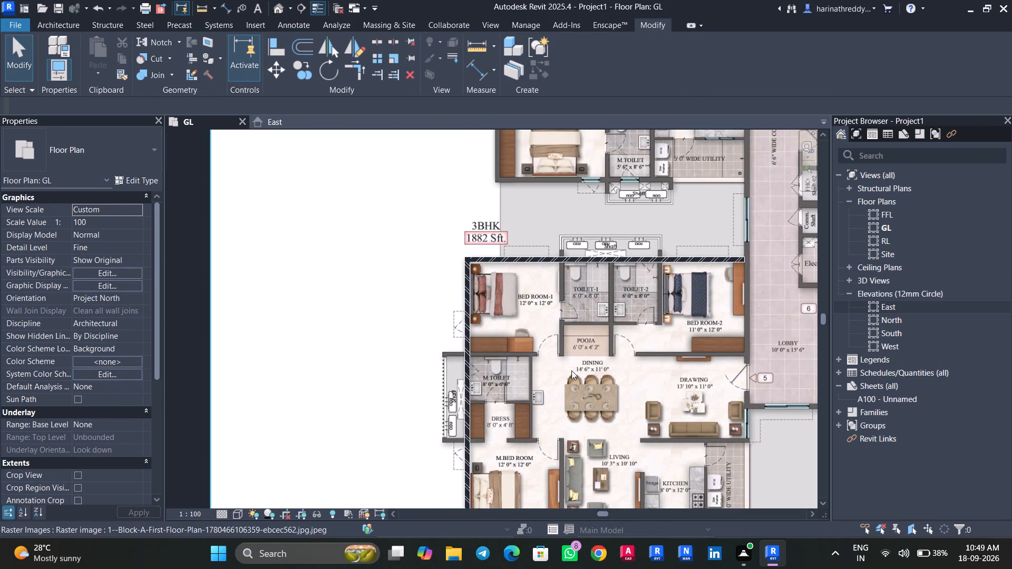
# Draw a wall about 22.3' long along the lobby, from the lower end of the window above Bed Room-2 to the Drawing room window.
pyautogui.moveTo(571, 370); pyautogui.dragTo(355, 419, button='middle')
pyautogui.scroll(1, 485, 356)
pyautogui.scroll(-1, 486, 355)
pyautogui.scroll(8, 489, 354)
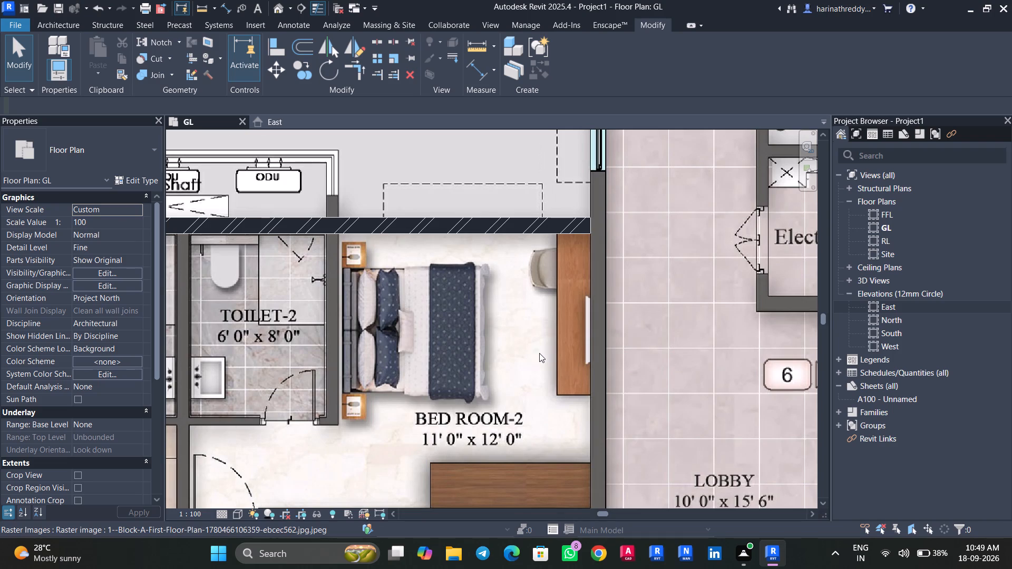
pyautogui.write('WA')
pyautogui.moveTo(598, 388); pyautogui.dragTo(569, 257, button='middle')
pyautogui.scroll(5, 579, 400)
pyautogui.scroll(-1, 581, 400)
pyautogui.scroll(1, 581, 400)
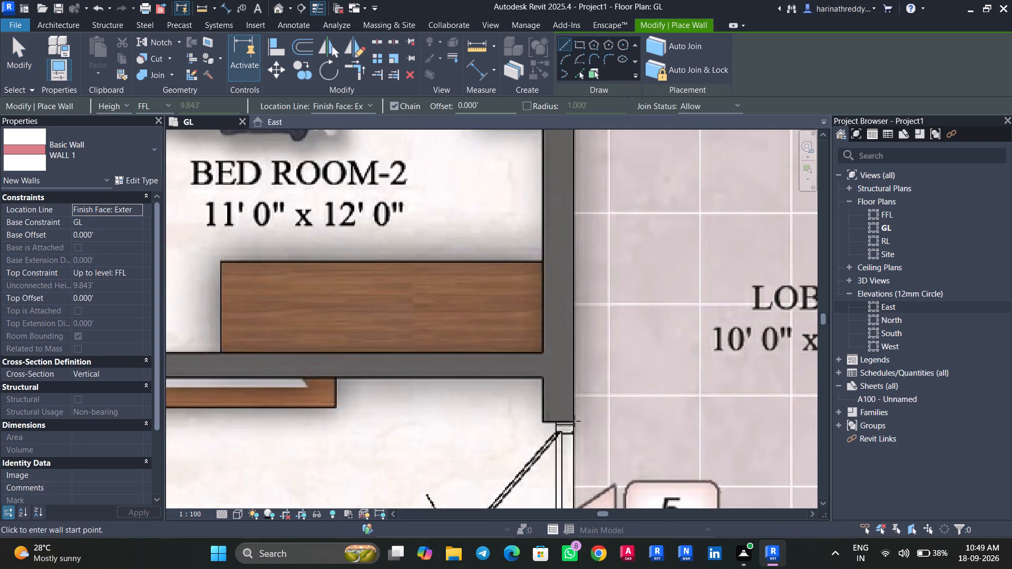
pyautogui.scroll(-9, 574, 419)
pyautogui.moveTo(581, 241); pyautogui.dragTo(585, 344, button='middle')
pyautogui.scroll(11, 580, 297)
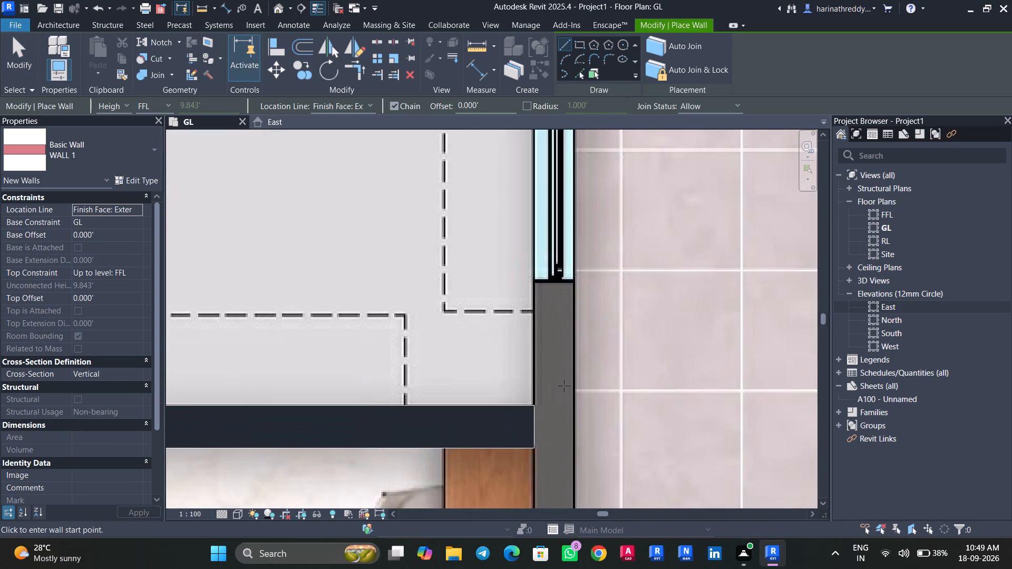
pyautogui.click(573, 280)
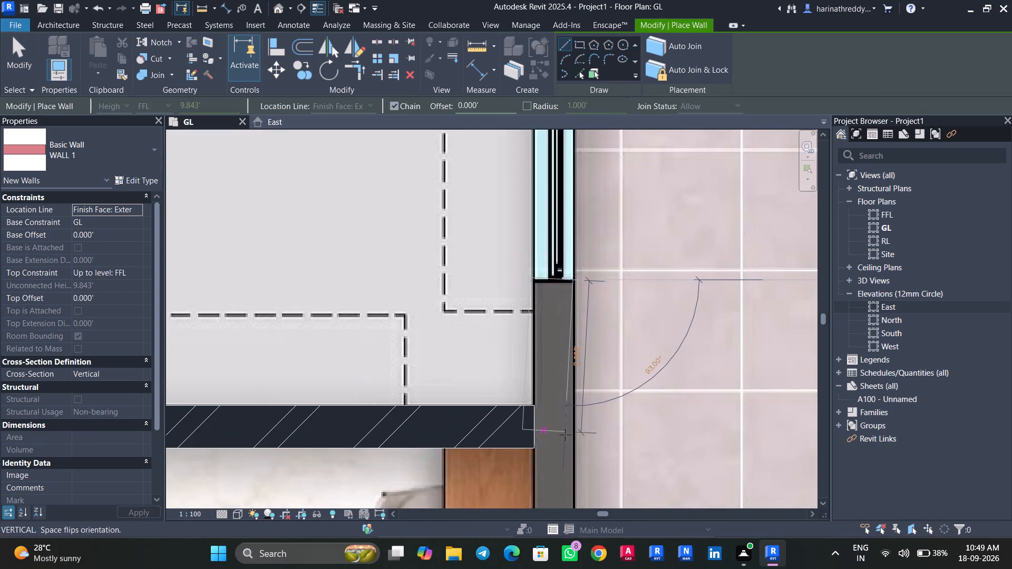
pyautogui.moveTo(578, 475); pyautogui.dragTo(563, 236, button='middle')
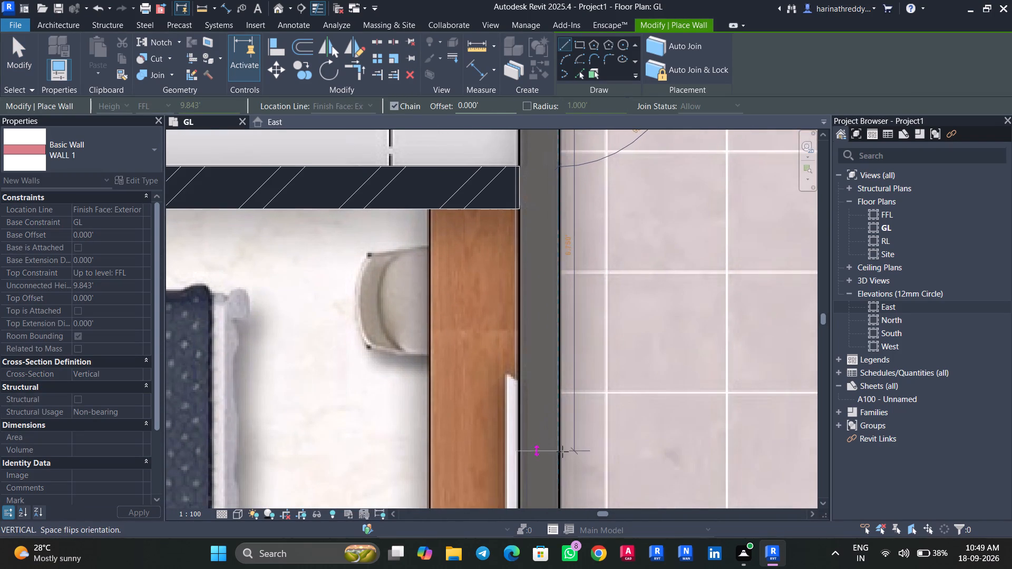
pyautogui.moveTo(562, 450); pyautogui.dragTo(553, 158, button='middle')
pyautogui.moveTo(555, 367); pyautogui.dragTo(539, 106, button='middle')
pyautogui.moveTo(536, 333); pyautogui.dragTo(536, 88, button='middle')
pyautogui.moveTo(537, 301); pyautogui.dragTo(550, 21, button='middle')
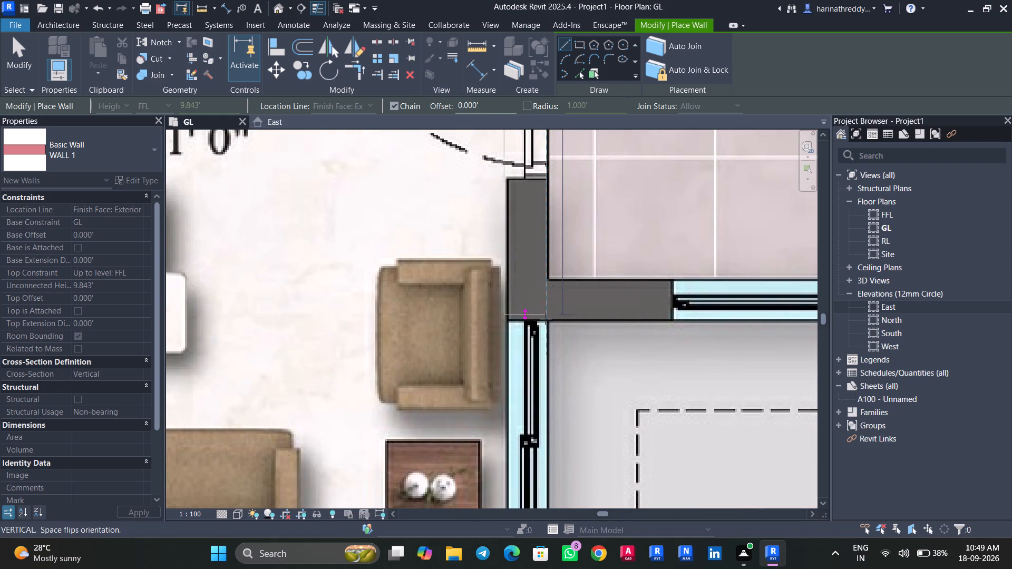
pyautogui.click(546, 321)
pyautogui.press('Escape')
pyautogui.press('Escape')
pyautogui.press('Escape')
pyautogui.press('Escape')
pyautogui.press('Escape')
# Nudge the new lobby-side wall slightly toward the lobby to align it with the traced wall.
pyautogui.click(534, 303)
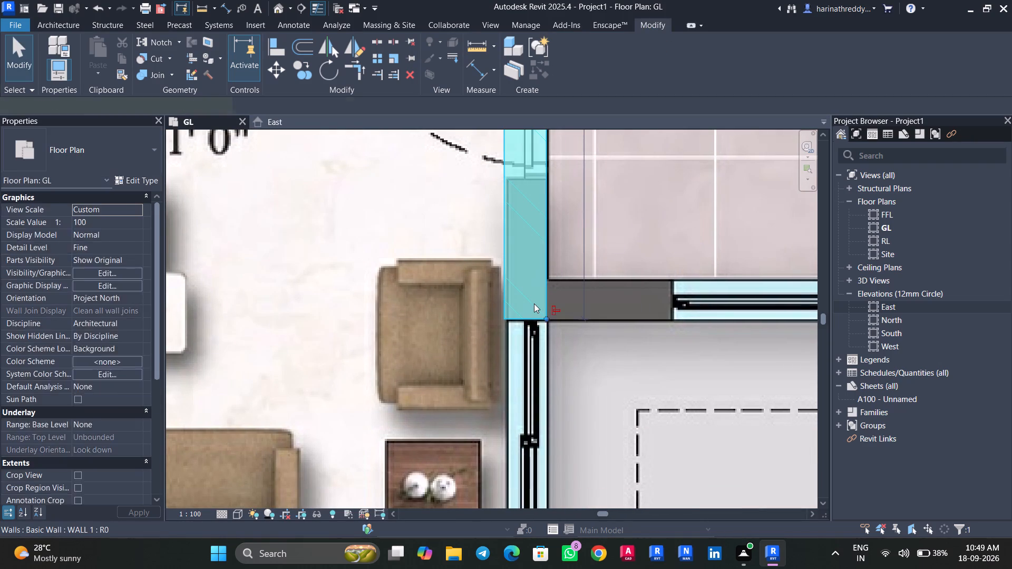
pyautogui.press('Right')
pyautogui.press('Escape')
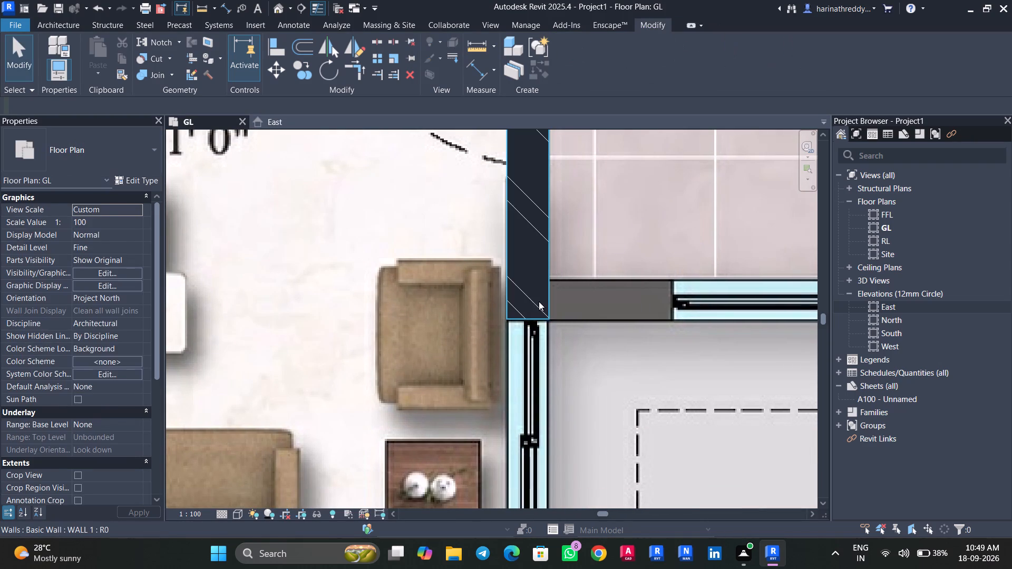
pyautogui.click(539, 301)
pyautogui.scroll(-13, 539, 301)
pyautogui.moveTo(571, 249); pyautogui.dragTo(603, 396, button='middle')
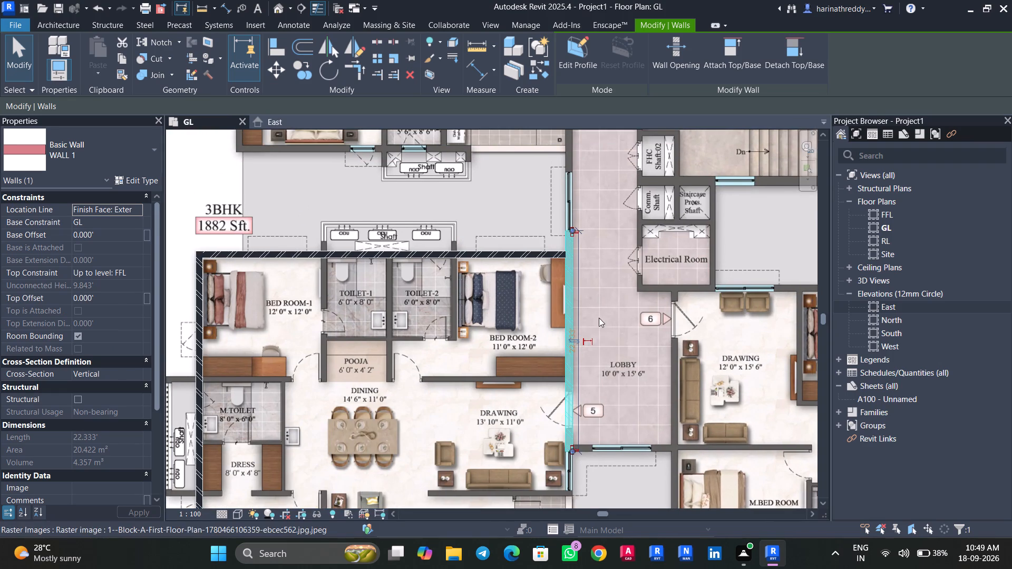
pyautogui.moveTo(599, 318); pyautogui.dragTo(605, 346, button='middle')
pyautogui.press('Escape')
pyautogui.press('Escape')
pyautogui.press('Escape')
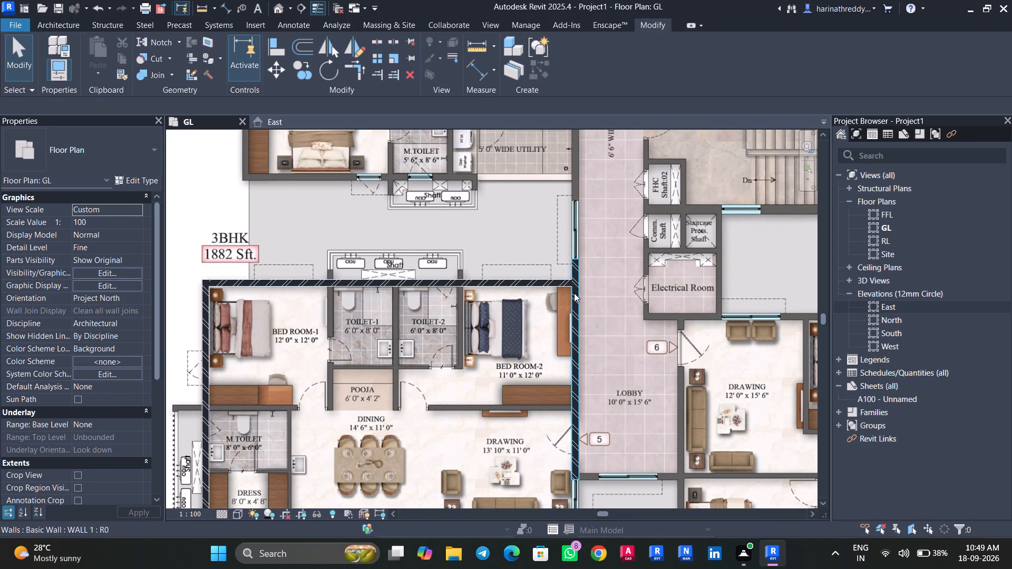
# Extend the lobby-side wall up past the corridor window to the corner of the 5' wide utility, about 30.5' long.
pyautogui.scroll(5, 579, 277)
pyautogui.moveTo(591, 261); pyautogui.dragTo(619, 427, button='middle')
pyautogui.scroll(-2, 620, 420)
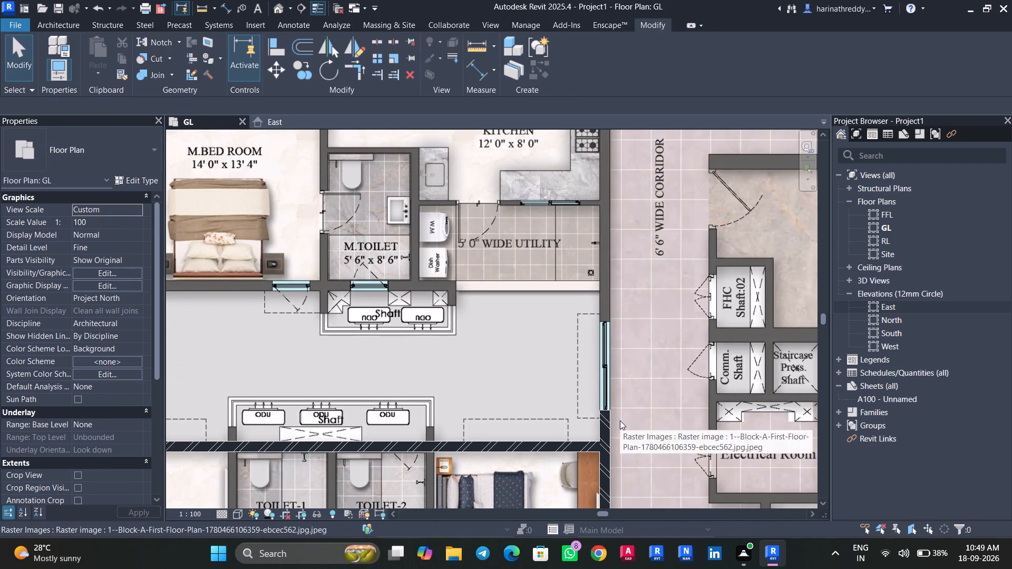
pyautogui.scroll(3, 620, 430)
pyautogui.click(597, 425)
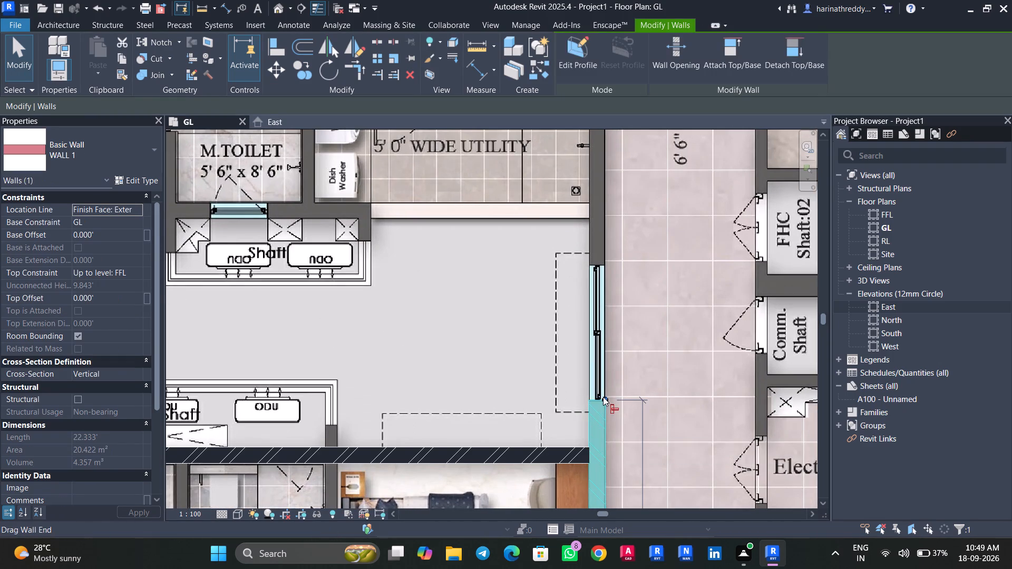
pyautogui.moveTo(603, 398); pyautogui.dragTo(599, 200)
pyautogui.scroll(9, 601, 202)
pyautogui.moveTo(612, 198); pyautogui.dragTo(612, 232)
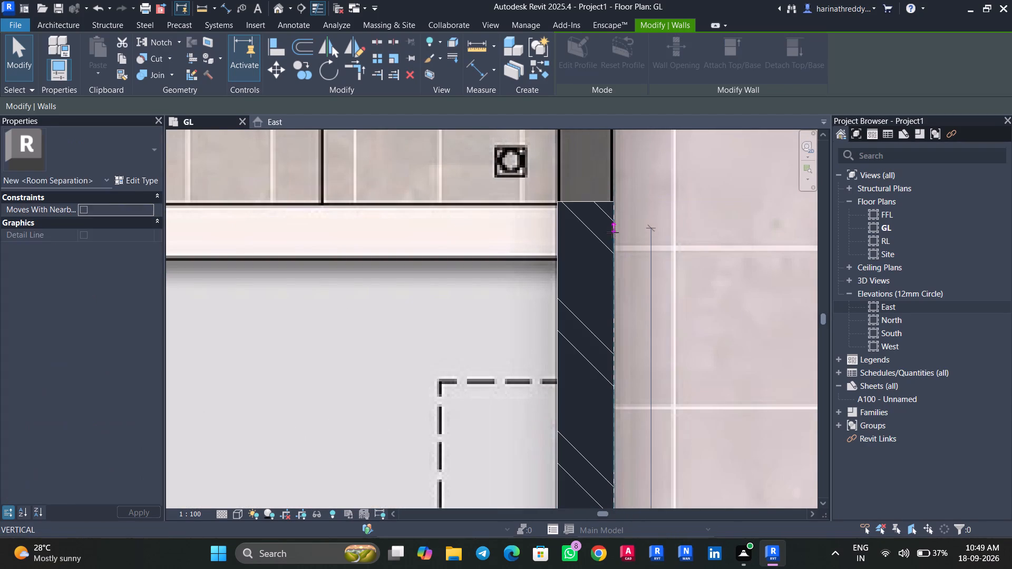
pyautogui.moveTo(612, 232); pyautogui.dragTo(612, 239)
pyautogui.scroll(-12, 610, 240)
pyautogui.scroll(1, 610, 240)
pyautogui.moveTo(631, 219); pyautogui.dragTo(631, 350, button='middle')
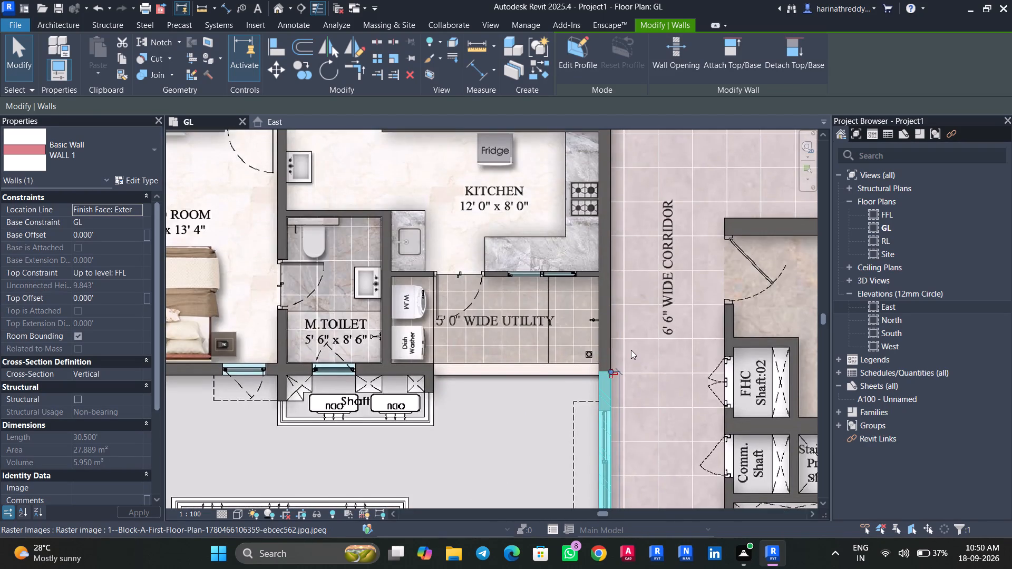
# Extend the same wall up along the corridor to the upper corner of the 1711 Sft unit's Bed Room-2, about 69.2' long.
pyautogui.scroll(-10, 631, 350)
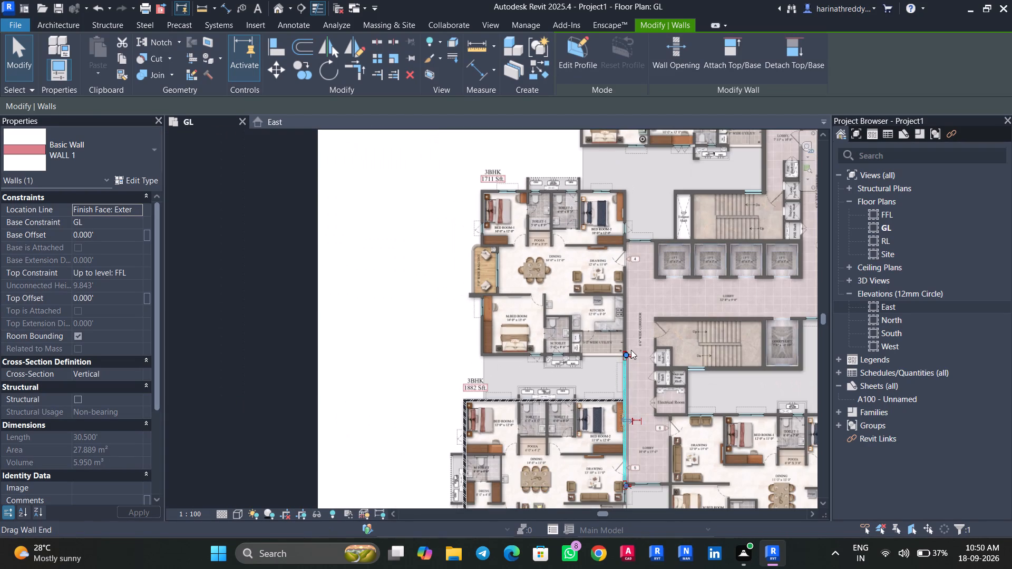
pyautogui.moveTo(626, 353); pyautogui.dragTo(622, 224)
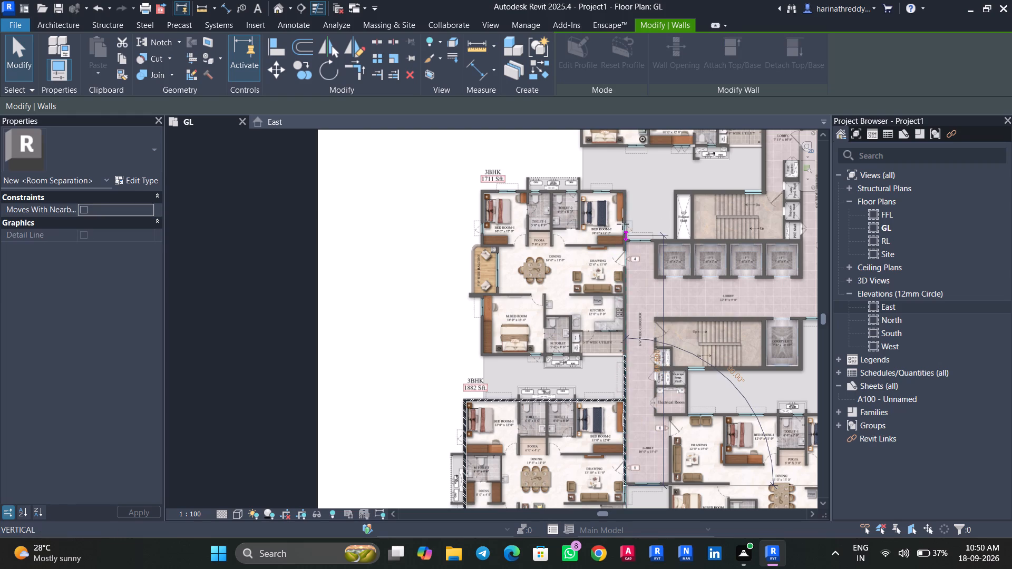
pyautogui.moveTo(622, 224); pyautogui.dragTo(629, 191)
pyautogui.scroll(5, 629, 191)
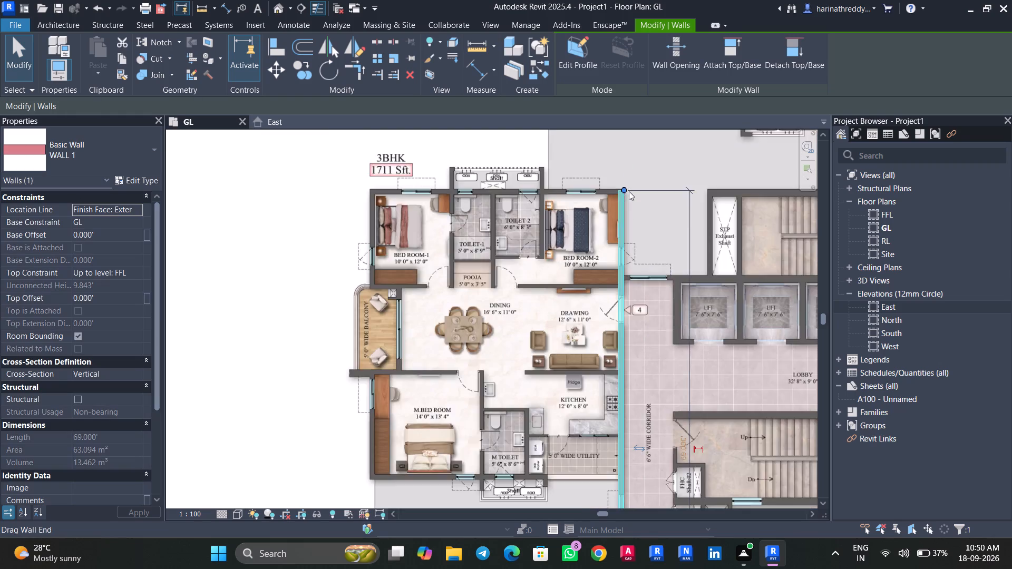
pyautogui.scroll(18, 629, 191)
pyautogui.moveTo(619, 189); pyautogui.dragTo(619, 174)
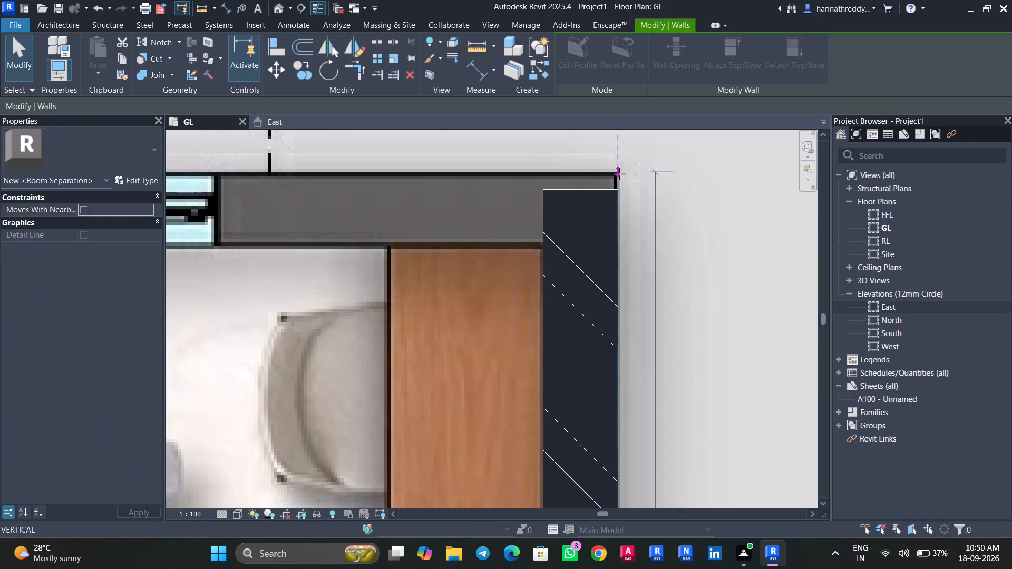
pyautogui.moveTo(619, 174); pyautogui.dragTo(619, 171)
pyautogui.press('Escape')
# Review the 1882 Sft unit and the overall floor plan against the walls traced so far.
pyautogui.scroll(-17, 636, 266)
pyautogui.scroll(1, 636, 266)
pyautogui.scroll(-6, 636, 266)
pyautogui.scroll(2, 636, 266)
pyautogui.scroll(-2, 636, 266)
pyautogui.moveTo(673, 409); pyautogui.dragTo(624, 176, button='middle')
pyautogui.scroll(5, 528, 377)
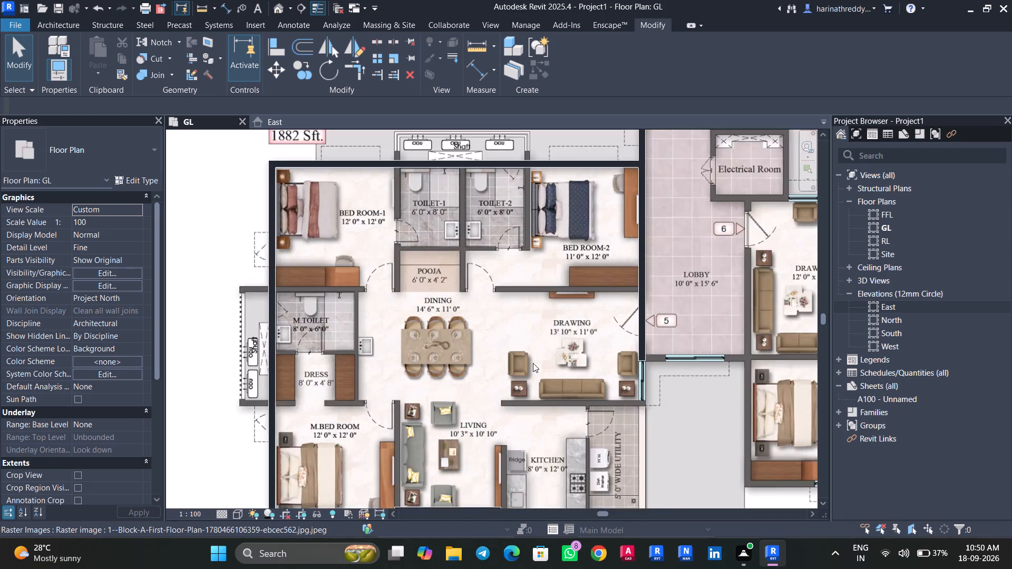
pyautogui.scroll(2, 533, 363)
pyautogui.moveTo(531, 343); pyautogui.dragTo(489, 446, button='middle')
pyautogui.scroll(3, 591, 393)
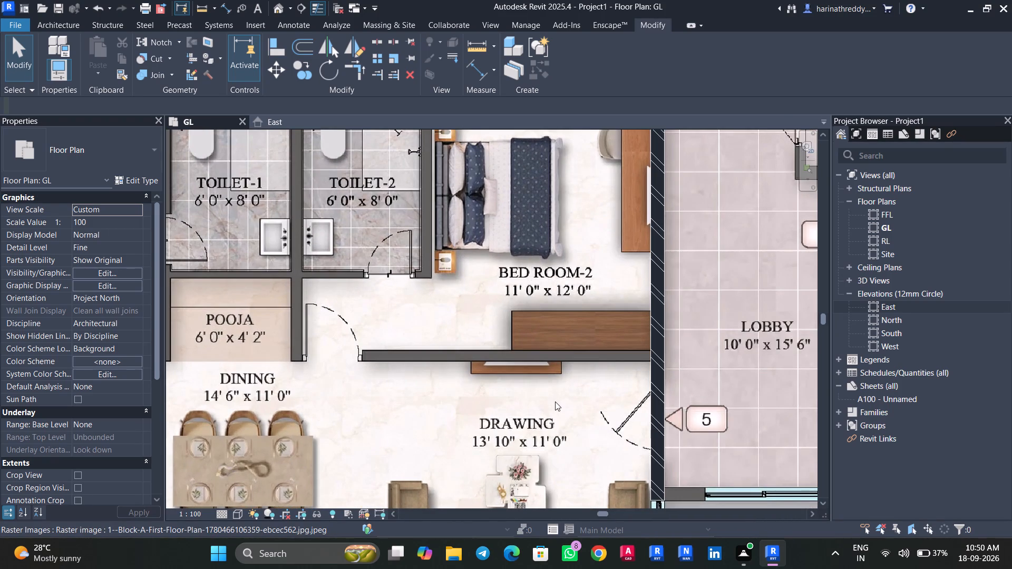
pyautogui.scroll(-1, 516, 418)
pyautogui.scroll(1, 516, 418)
pyautogui.scroll(-3, 516, 418)
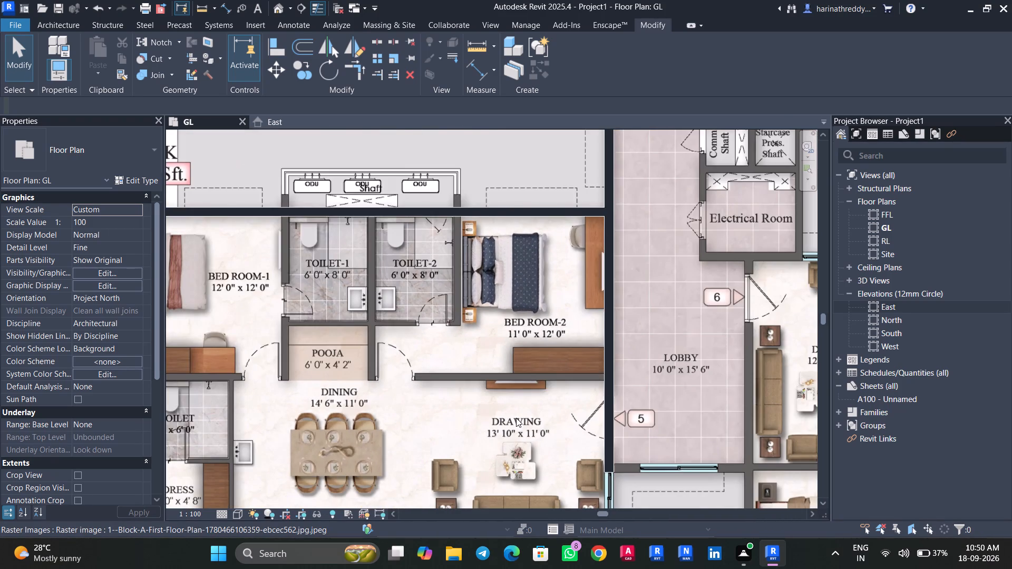
pyautogui.scroll(-2, 516, 418)
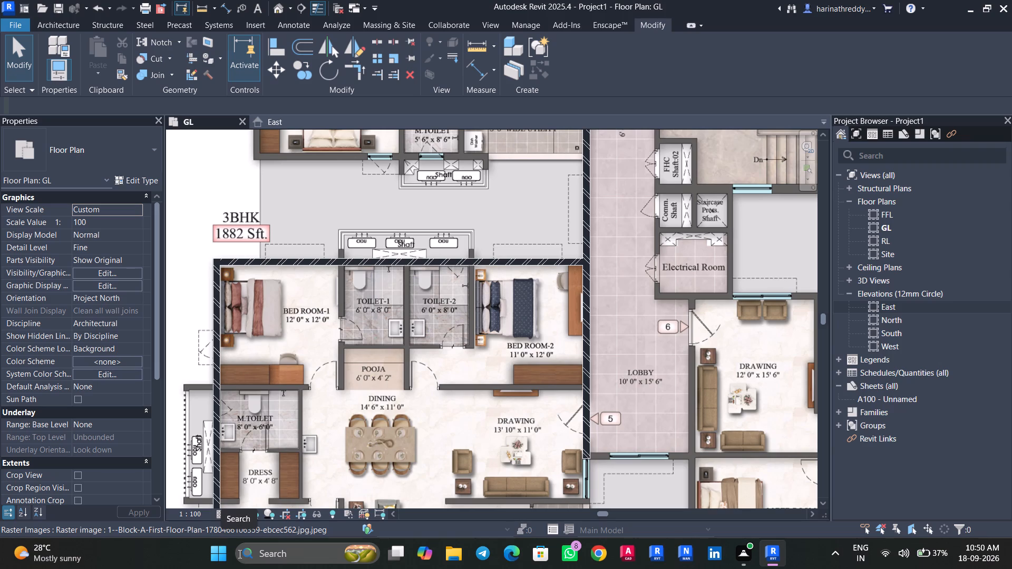
pyautogui.scroll(-8, 228, 251)
pyautogui.moveTo(339, 337); pyautogui.dragTo(320, 420, button='middle')
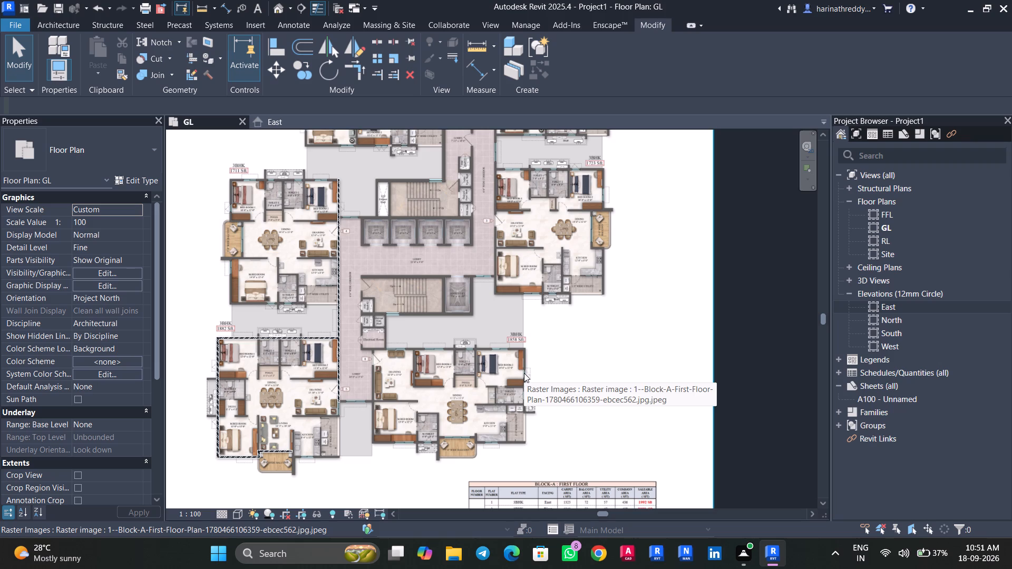
# Extend the corridor wall's lower end past the Drawing room window to the upper wall of the utility, making it about 73' long.
pyautogui.scroll(14, 312, 321)
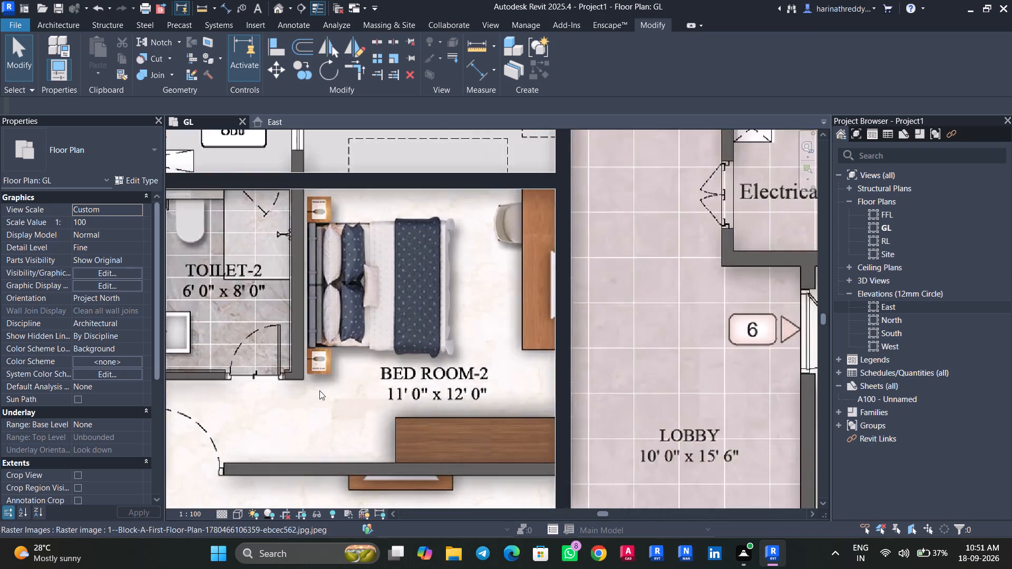
pyautogui.moveTo(323, 393); pyautogui.dragTo(449, 205, button='middle')
pyautogui.scroll(-4, 437, 247)
pyautogui.moveTo(468, 280); pyautogui.dragTo(461, 202, button='middle')
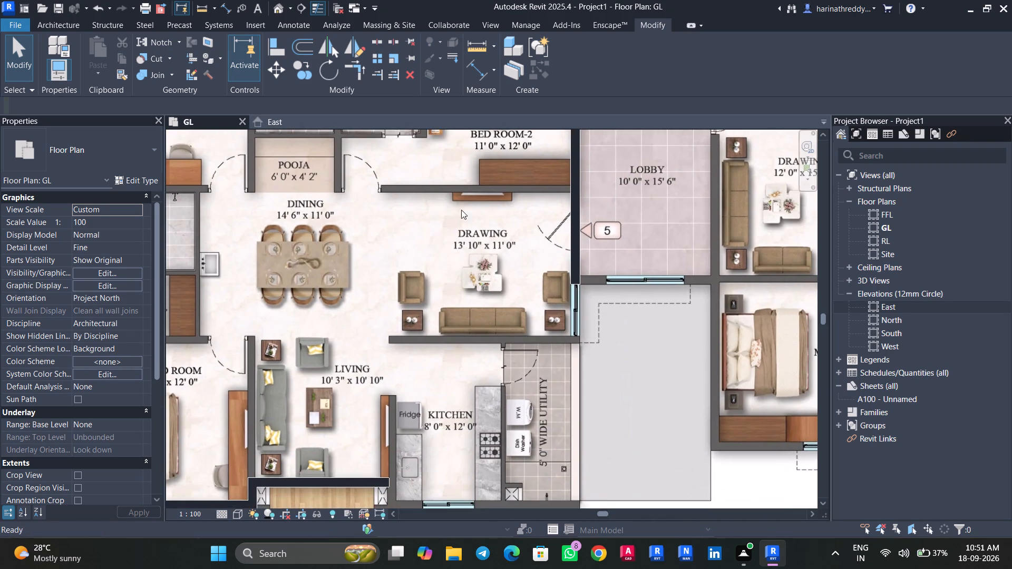
pyautogui.scroll(6, 586, 322)
pyautogui.press('Escape')
pyautogui.click(571, 229)
pyautogui.scroll(5, 568, 238)
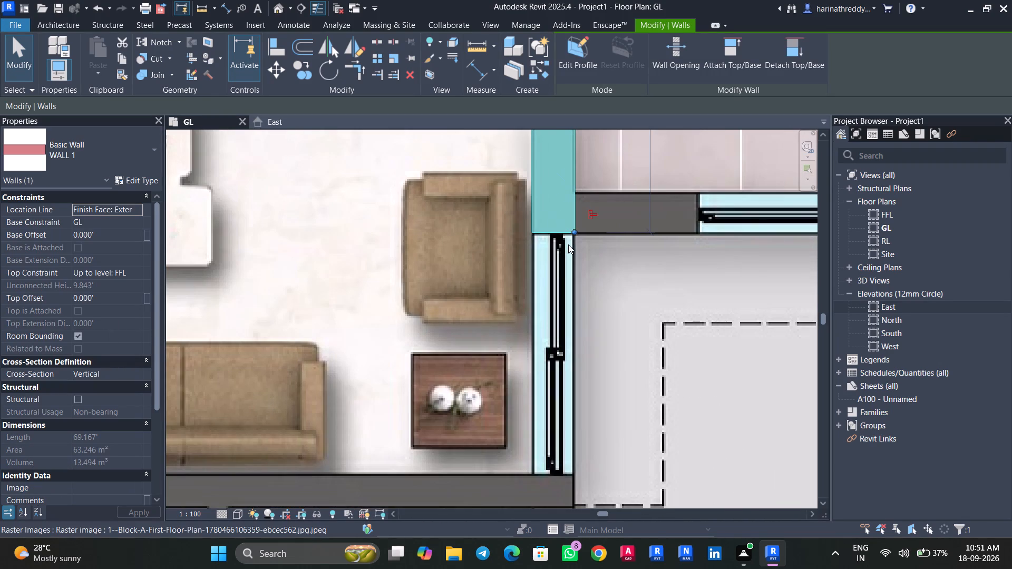
pyautogui.moveTo(574, 232); pyautogui.dragTo(565, 469)
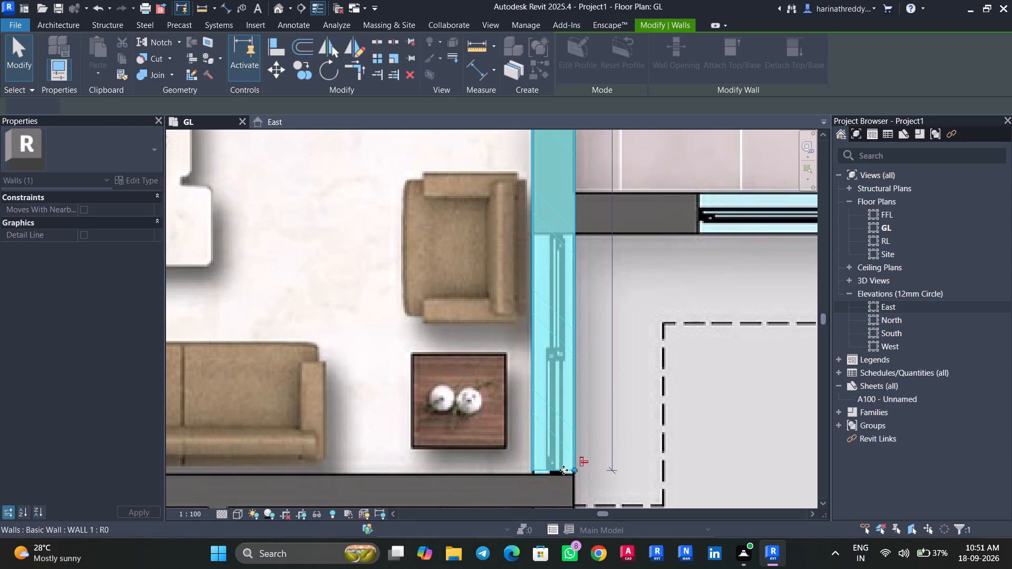
pyautogui.scroll(1, 563, 470)
pyautogui.moveTo(563, 468); pyautogui.dragTo(566, 267, button='middle')
pyautogui.moveTo(579, 263); pyautogui.dragTo(576, 274)
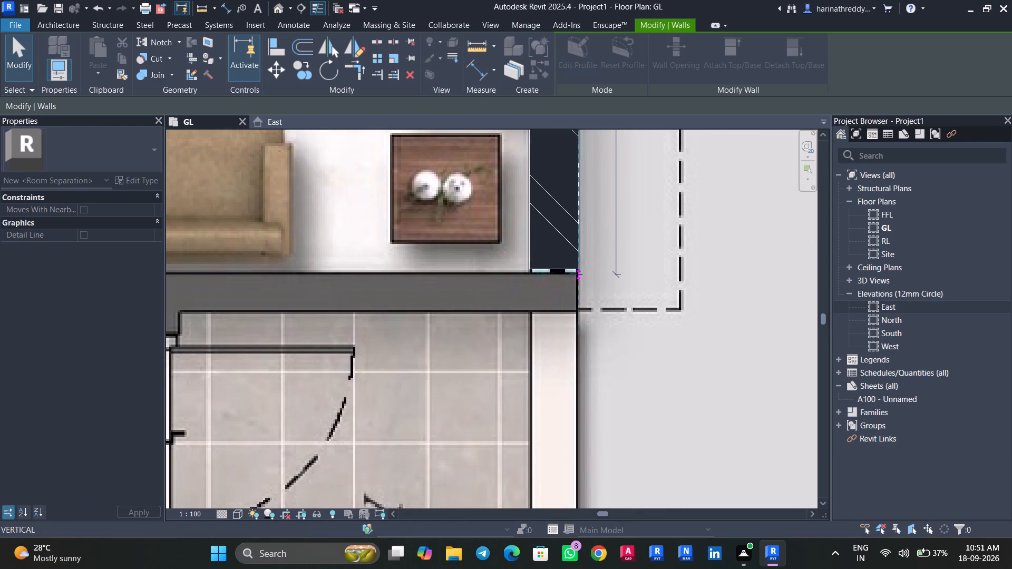
pyautogui.moveTo(576, 274); pyautogui.dragTo(576, 273)
pyautogui.scroll(-6, 574, 289)
pyautogui.scroll(5, 575, 283)
pyautogui.moveTo(577, 282); pyautogui.dragTo(578, 273)
pyautogui.scroll(-13, 570, 307)
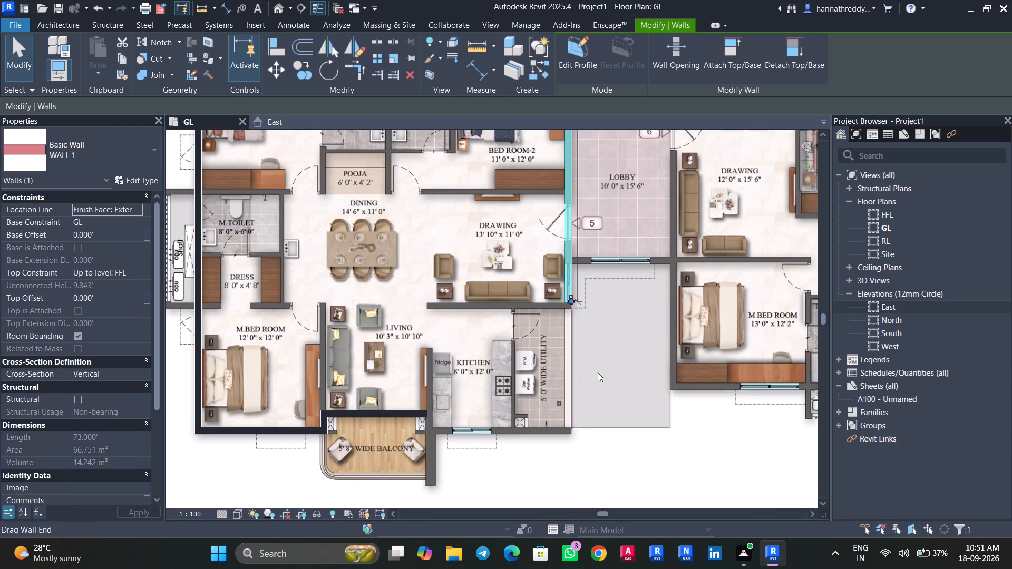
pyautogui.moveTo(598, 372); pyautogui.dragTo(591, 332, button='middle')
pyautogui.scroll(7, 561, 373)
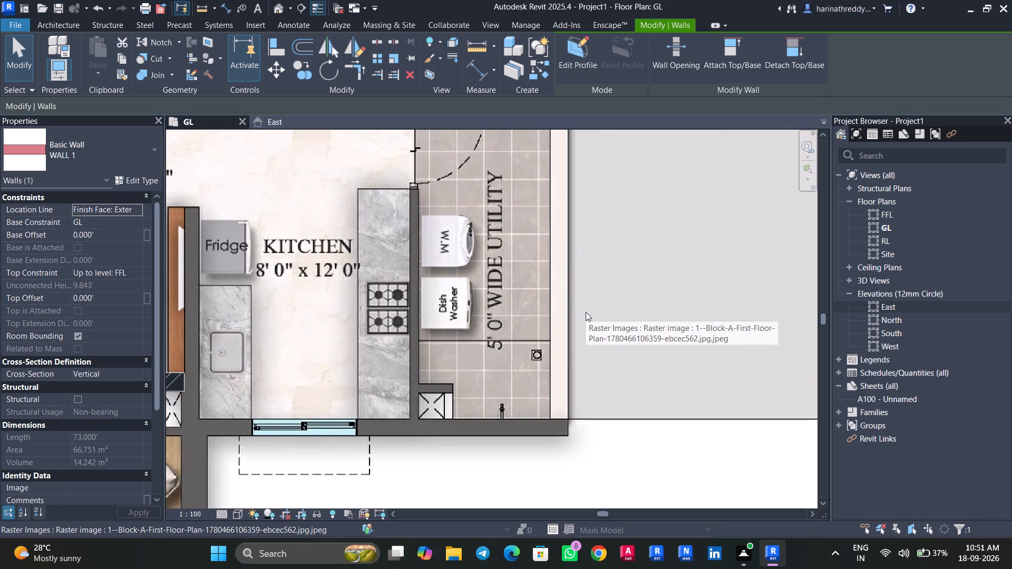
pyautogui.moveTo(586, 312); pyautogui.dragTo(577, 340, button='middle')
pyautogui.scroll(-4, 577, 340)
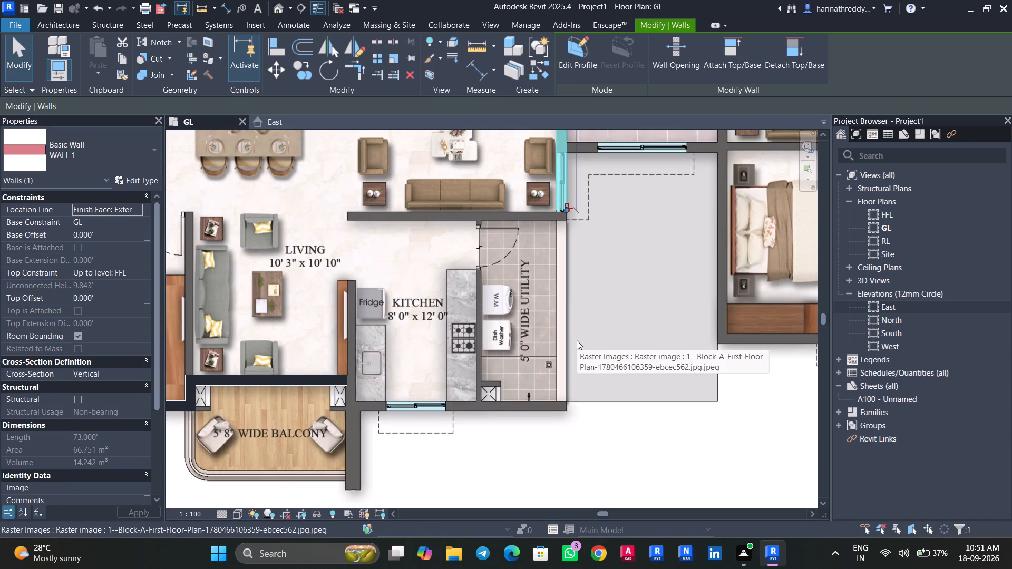
# Measure the thickness of the traced wall between the Drawing room and the 5' wide utility.
pyautogui.moveTo(567, 305); pyautogui.dragTo(584, 434, button='middle')
pyautogui.press('Escape')
pyautogui.press('Escape')
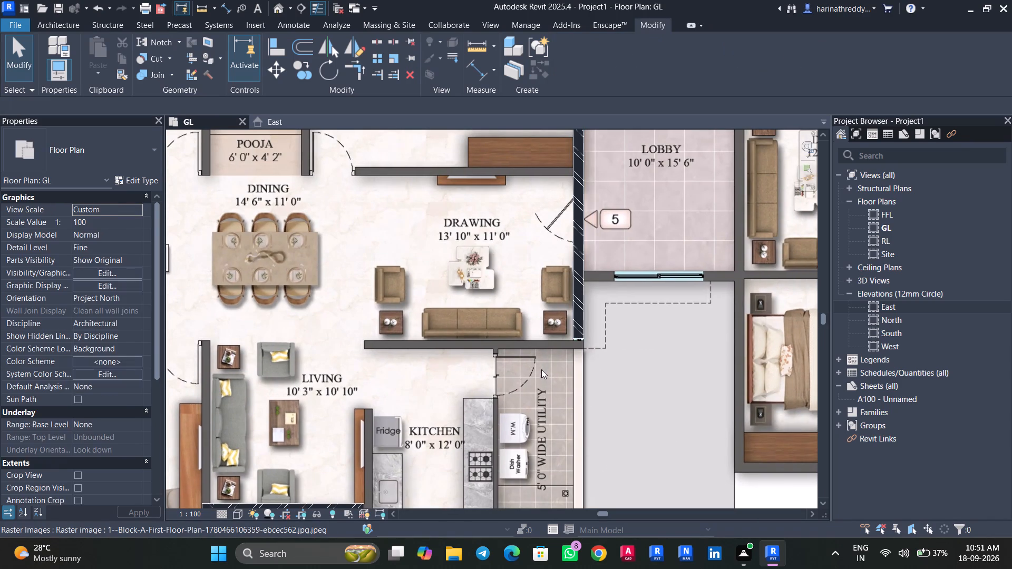
pyautogui.click(541, 338)
pyautogui.click(392, 56)
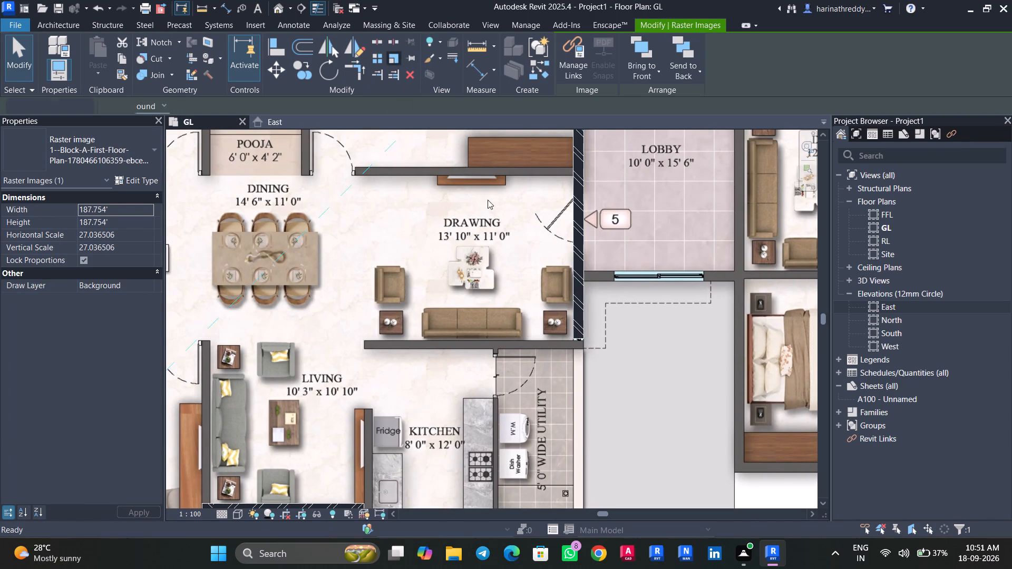
pyautogui.scroll(16, 579, 346)
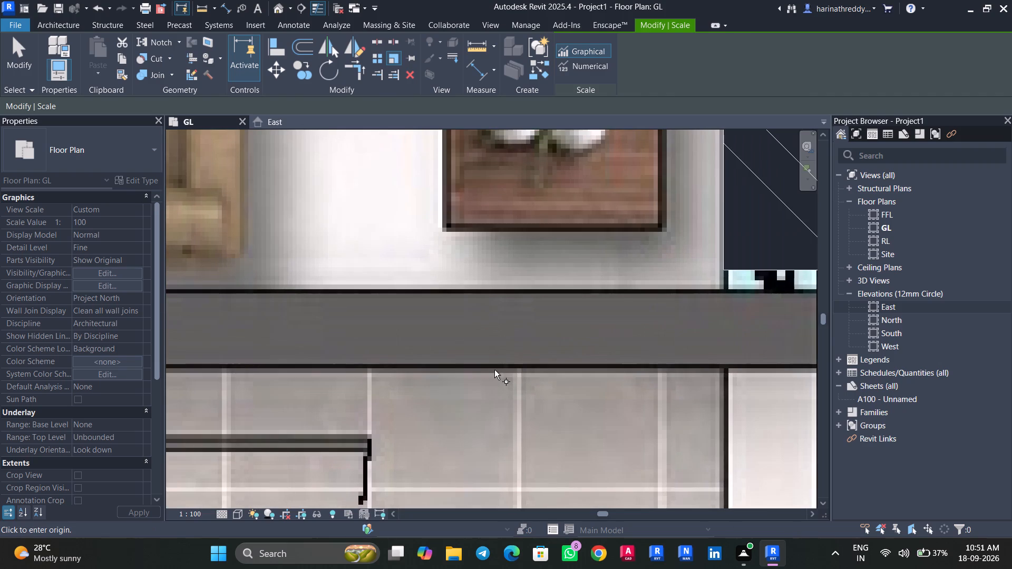
pyautogui.click(494, 370)
pyautogui.scroll(4, 500, 291)
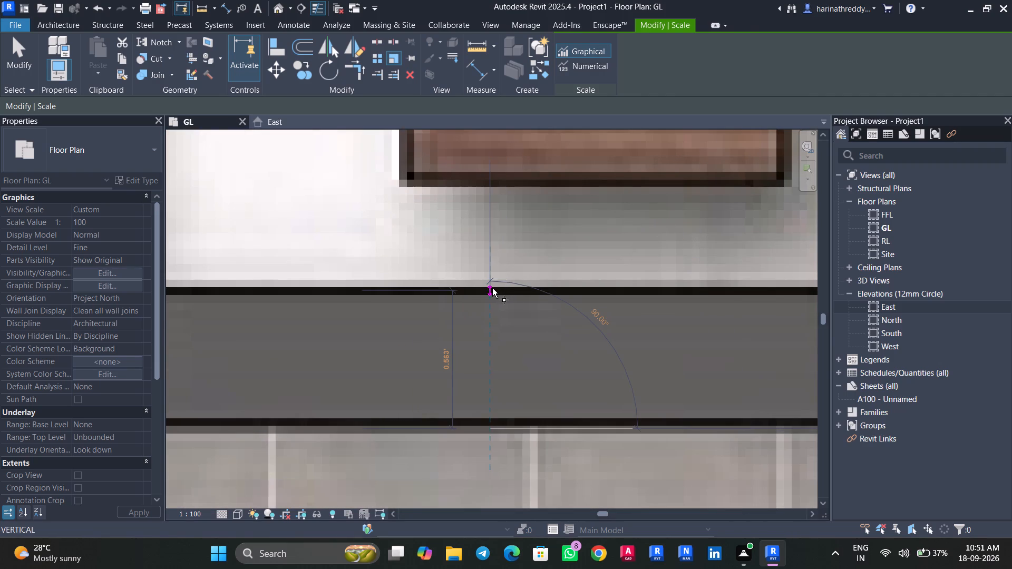
pyautogui.press('Escape')
pyautogui.click(506, 394)
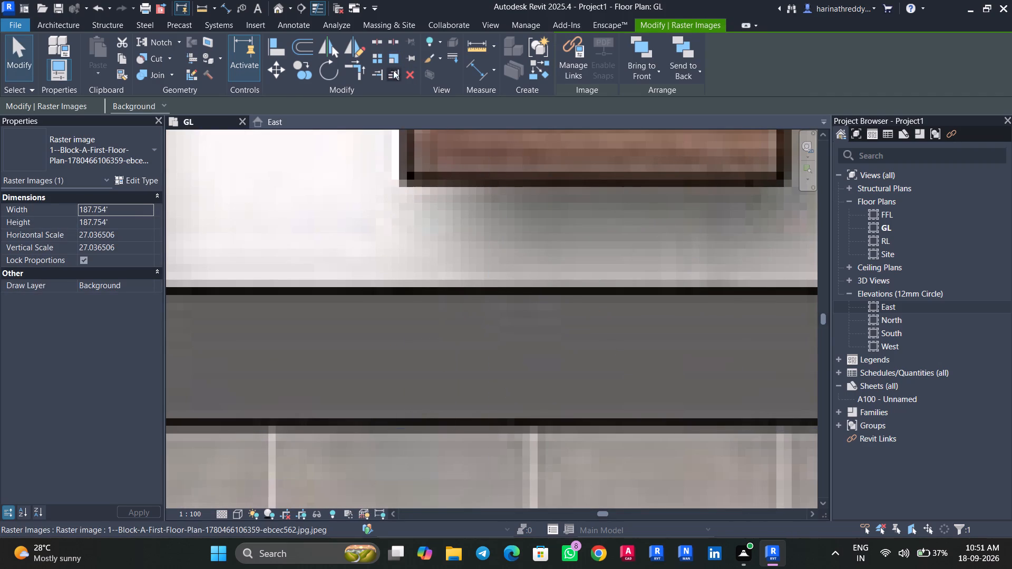
pyautogui.click(392, 60)
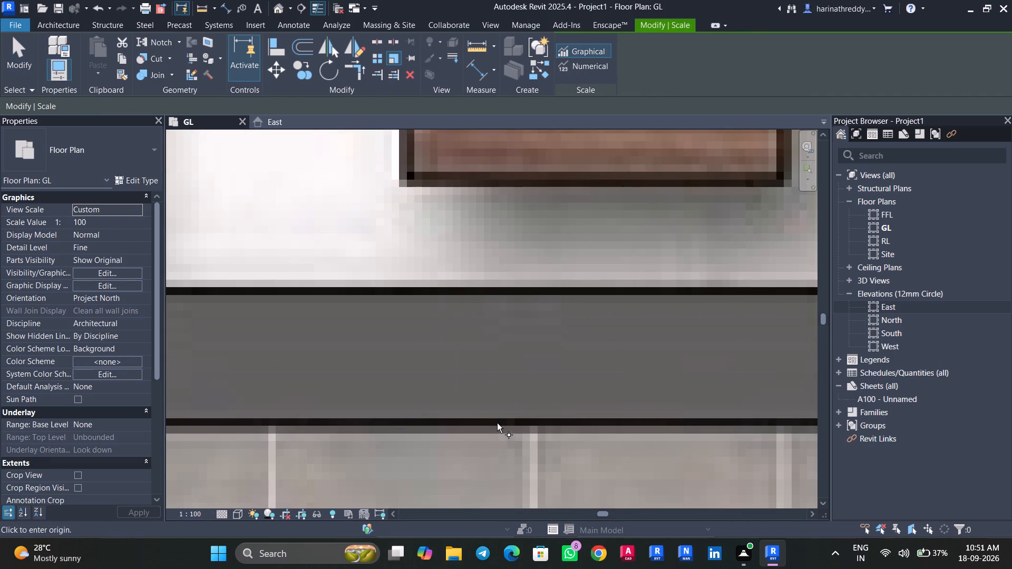
pyautogui.click(497, 423)
pyautogui.scroll(4, 494, 289)
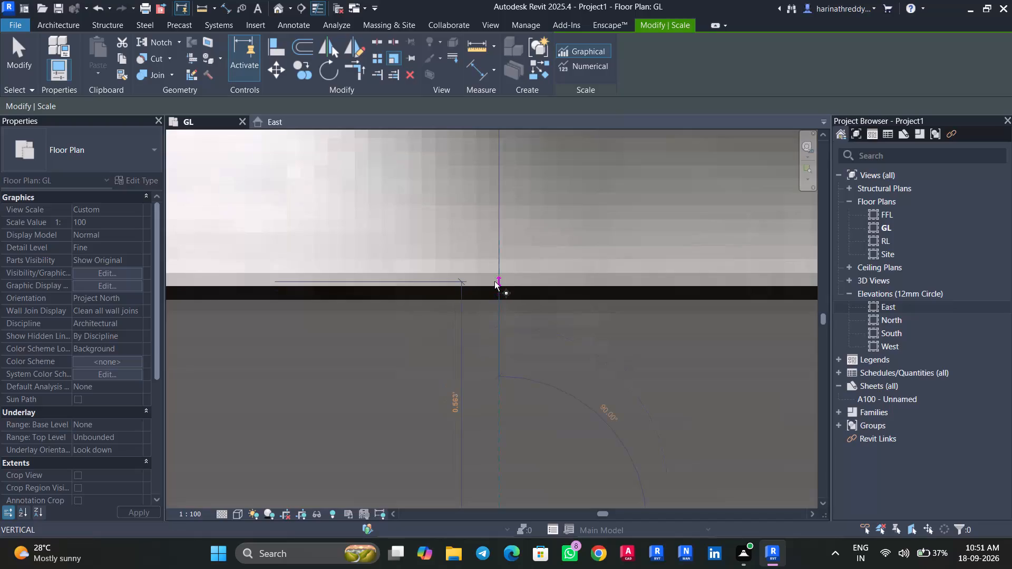
pyautogui.press('Escape')
pyautogui.press('Escape')
pyautogui.press('Escape')
# Duplicate the wall type WALL 1 as W2 and set its brick structure layer to 0.55' thick.
pyautogui.scroll(-6, 459, 367)
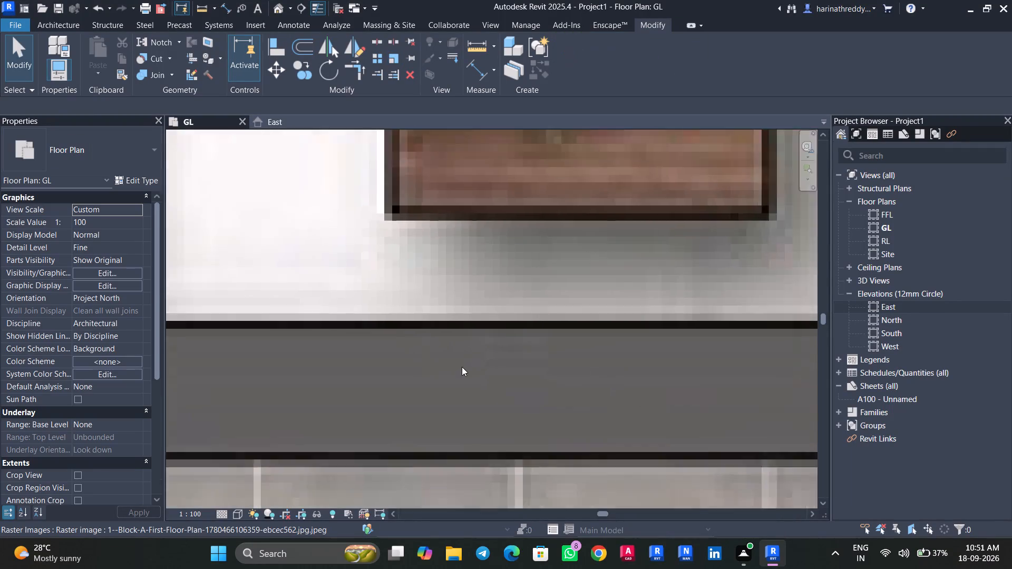
pyautogui.scroll(-9, 462, 367)
pyautogui.write('WA')
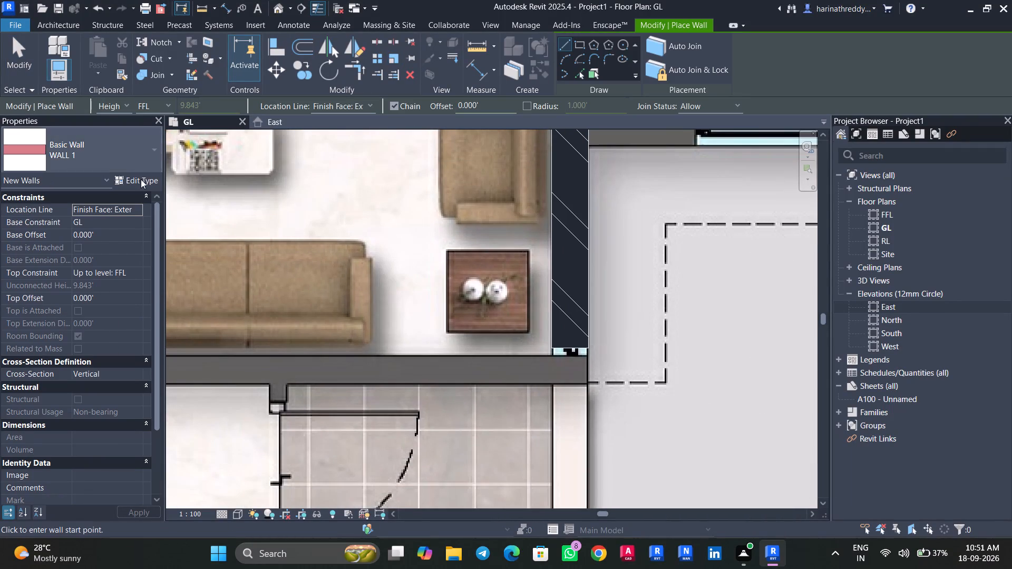
pyautogui.click(141, 179)
pyautogui.click(972, 159)
pyautogui.write('W2')
pyautogui.click(553, 301)
pyautogui.click(640, 242)
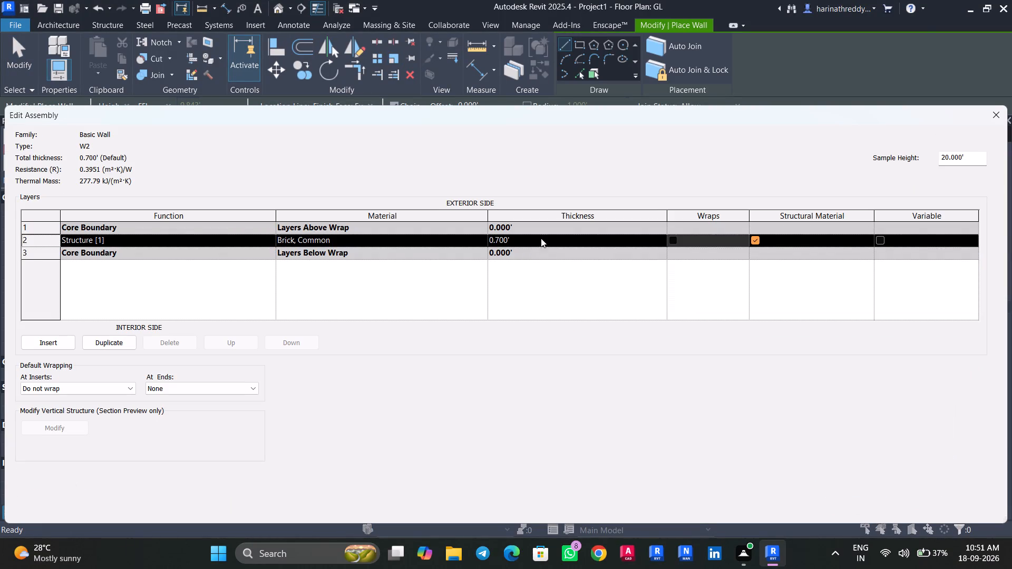
pyautogui.click(541, 238)
pyautogui.write('0.55')
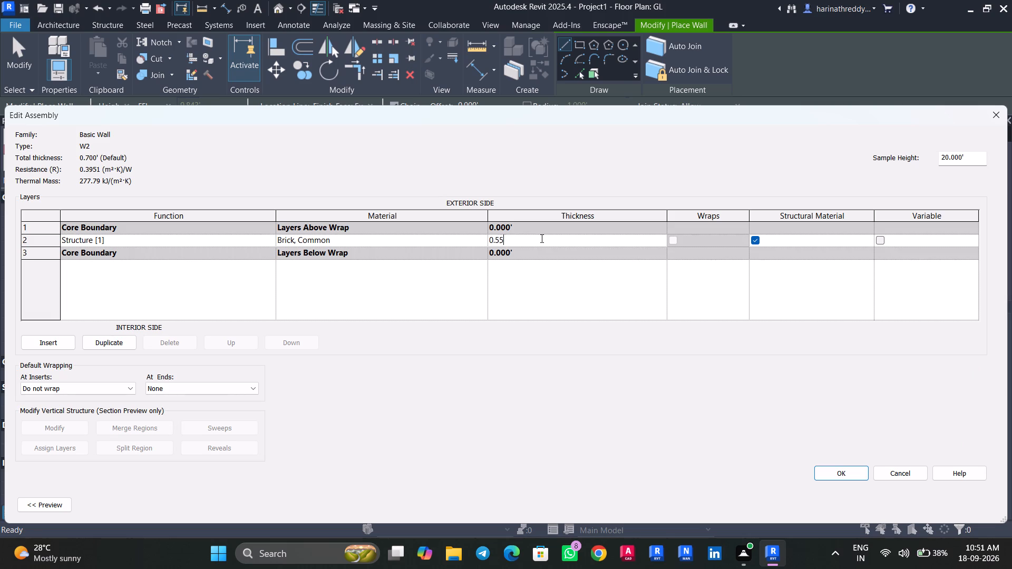
pyautogui.press("'")
pyautogui.press('Return')
pyautogui.click(862, 467)
pyautogui.click(950, 506)
pyautogui.click(868, 505)
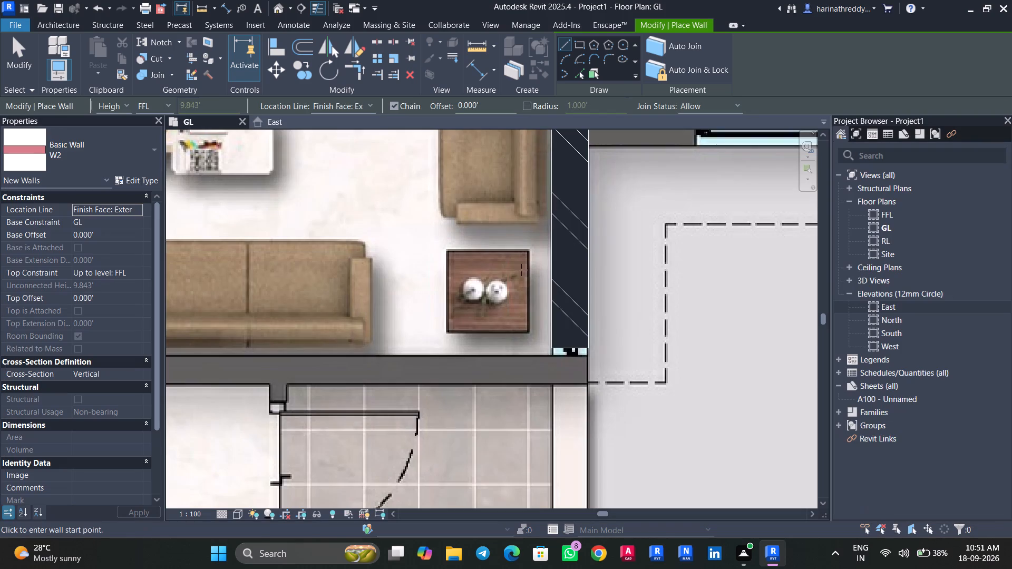
# Draw a W2 wall along the Drawing room's lower wall, from the lobby-side corner to its free end near the Living area, about 14.58' long.
pyautogui.scroll(3, 581, 341)
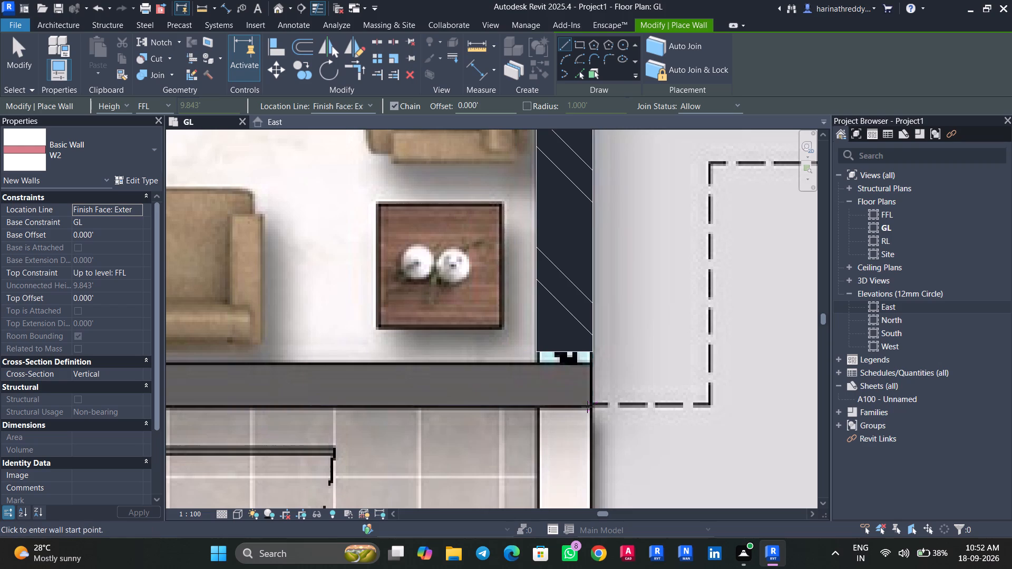
pyautogui.click(591, 407)
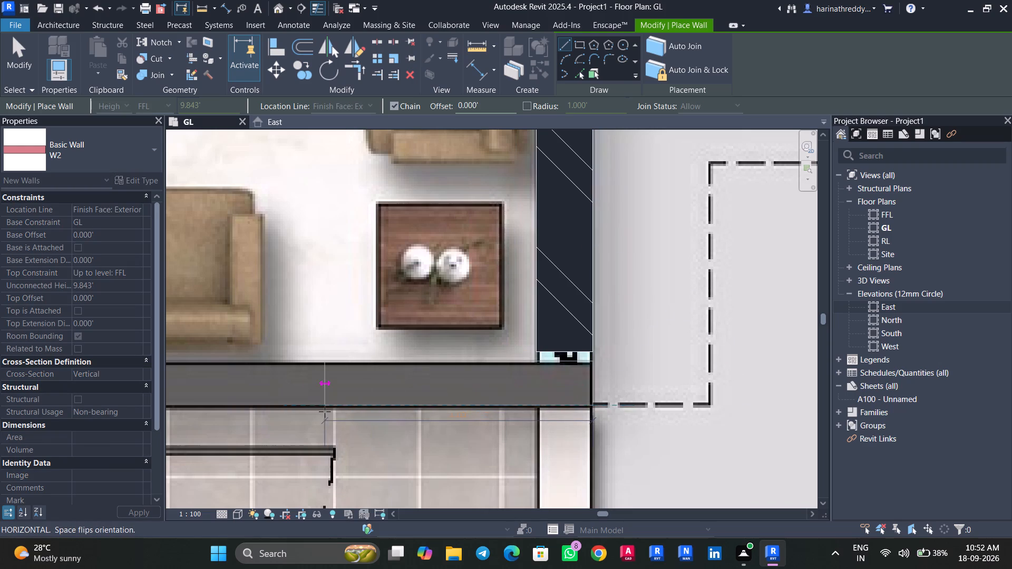
pyautogui.moveTo(328, 413); pyautogui.dragTo(713, 421, button='middle')
pyautogui.moveTo(396, 415); pyautogui.dragTo(643, 415, button='middle')
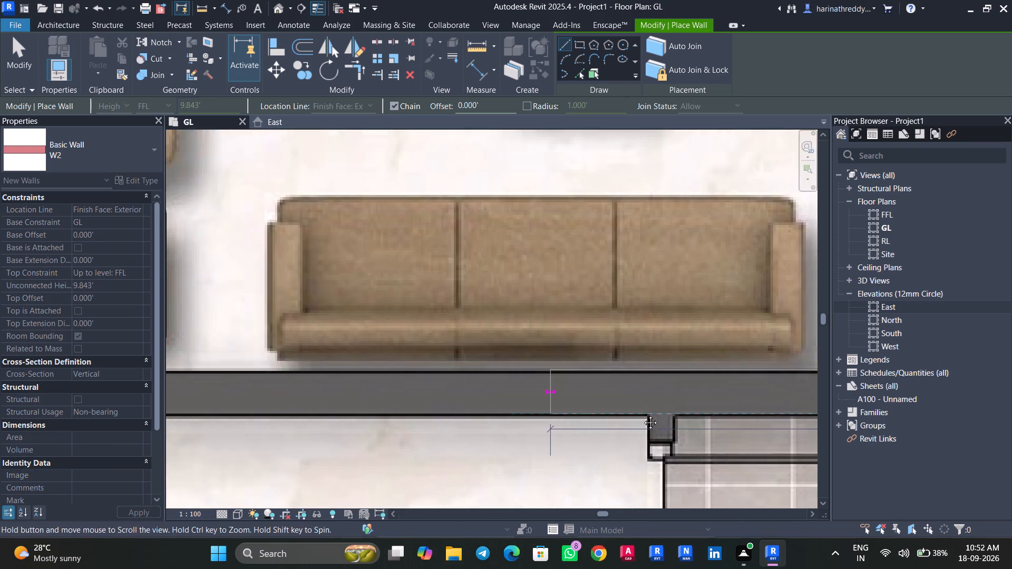
pyautogui.moveTo(643, 415); pyautogui.dragTo(690, 415, button='middle')
pyautogui.moveTo(495, 411); pyautogui.dragTo(890, 424, button='middle')
pyautogui.scroll(1, 890, 424)
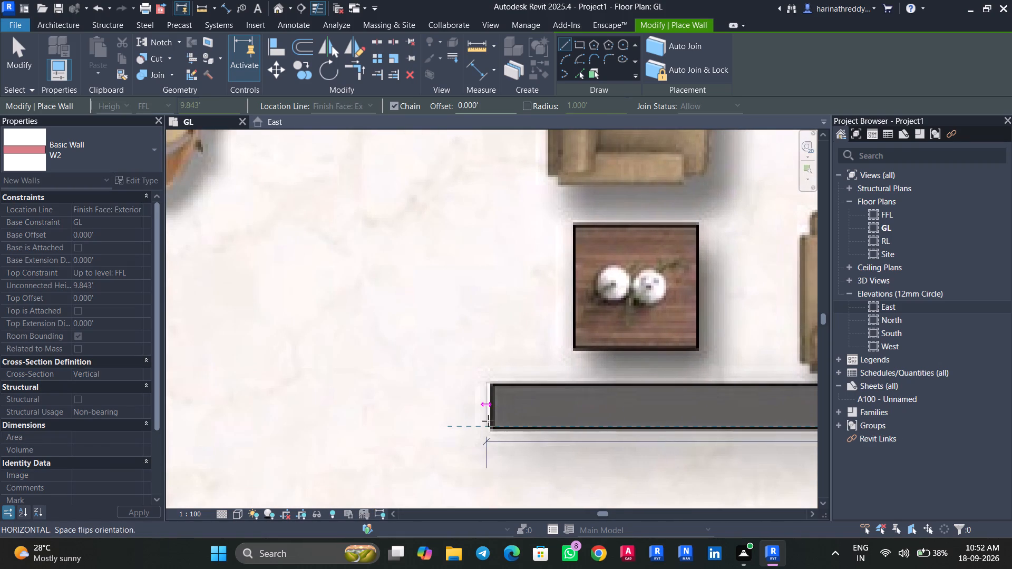
pyautogui.scroll(4, 491, 423)
pyautogui.click(491, 423)
pyautogui.press('Escape')
pyautogui.press('Escape')
pyautogui.press('Escape')
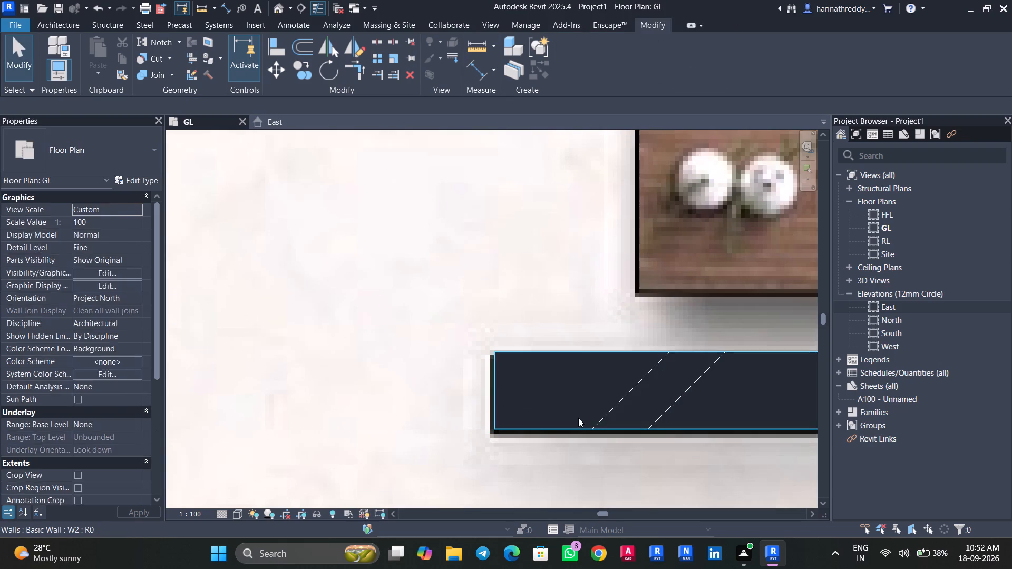
# Nudge the W2 wall down onto the image wall and extend its free end to the image wall's end, about 14.63' long.
pyautogui.click(578, 418)
pyautogui.scroll(-4, 578, 418)
pyautogui.moveTo(578, 418); pyautogui.dragTo(365, 364, button='middle')
pyautogui.scroll(-1, 507, 369)
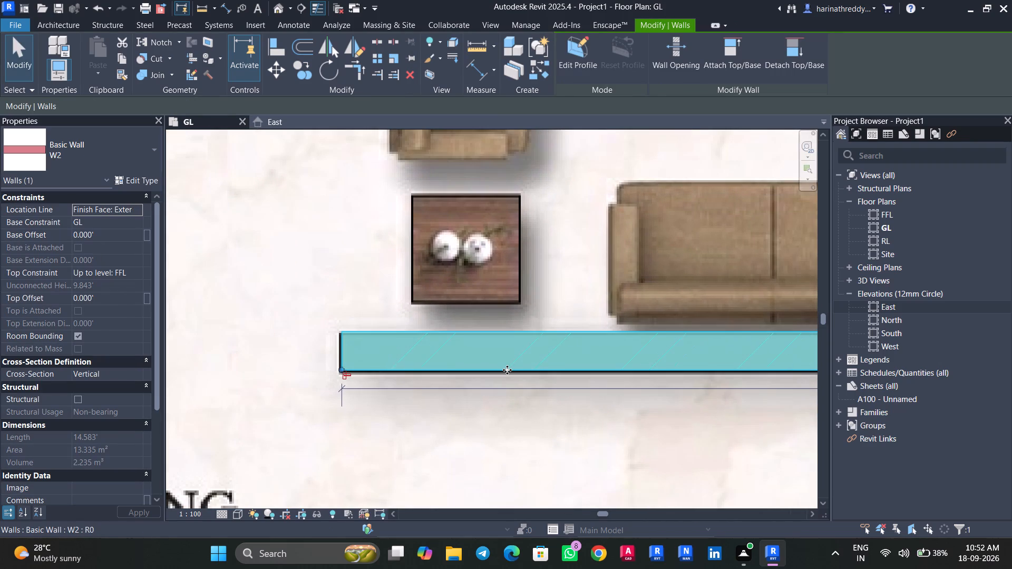
pyautogui.press('Down')
pyautogui.scroll(12, 304, 337)
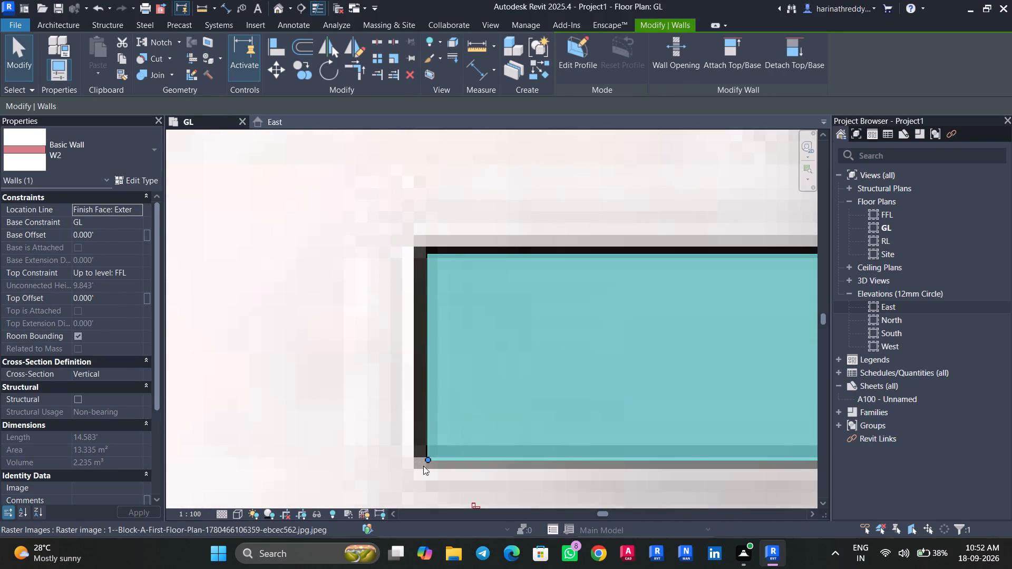
pyautogui.moveTo(429, 460); pyautogui.dragTo(416, 460)
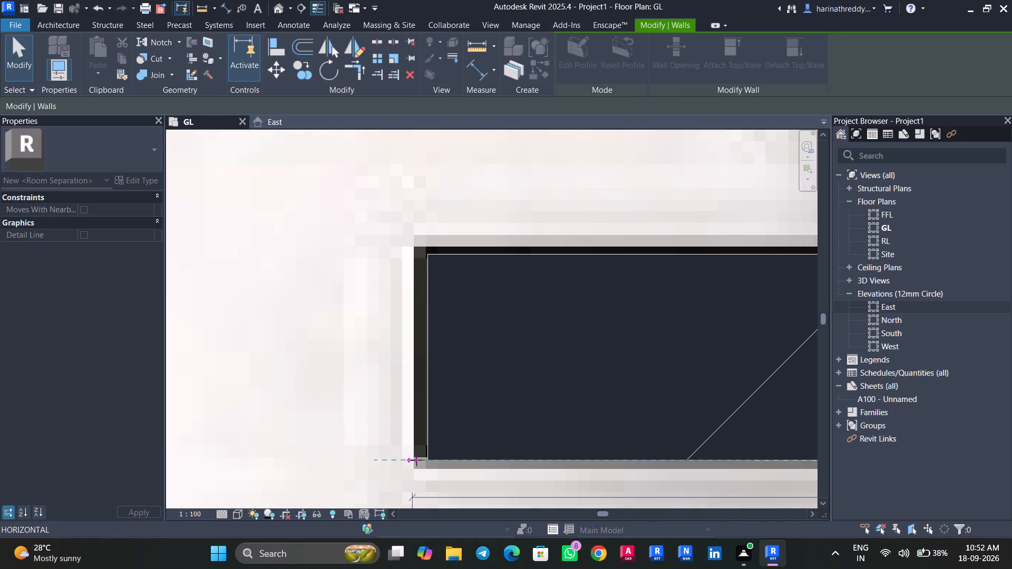
pyautogui.moveTo(416, 460); pyautogui.dragTo(413, 460)
pyautogui.scroll(-14, 410, 462)
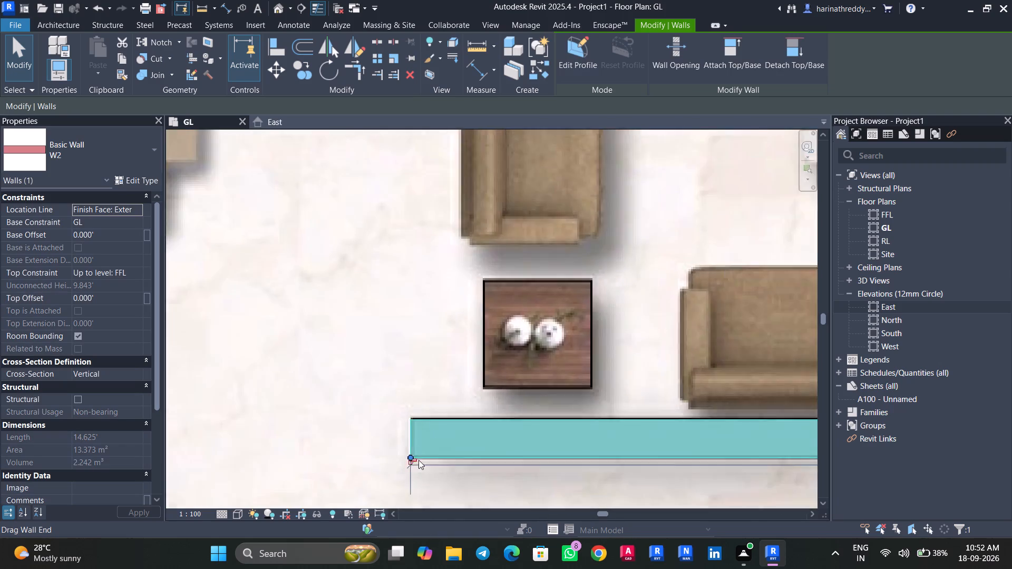
# Extend the lobby-side wall's lower end down to join the W2 wall at the Drawing room corner.
pyautogui.moveTo(509, 473); pyautogui.dragTo(388, 313, button='middle')
pyautogui.scroll(-5, 407, 338)
pyautogui.scroll(2, 696, 320)
pyautogui.scroll(-1, 697, 320)
pyautogui.scroll(2, 699, 319)
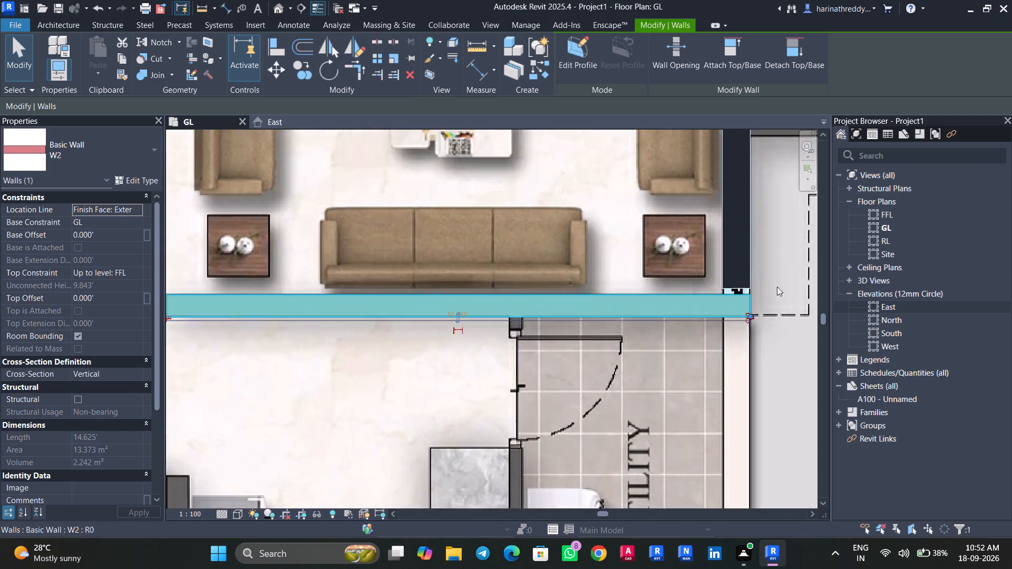
pyautogui.scroll(8, 777, 287)
pyautogui.press('Escape')
pyautogui.click(683, 267)
pyautogui.moveTo(687, 285); pyautogui.dragTo(689, 296)
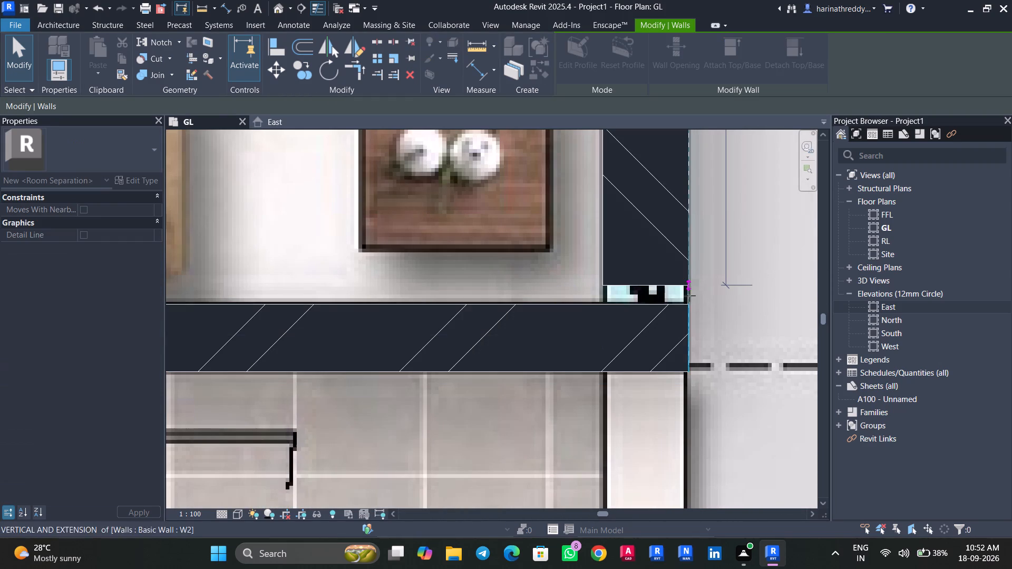
pyautogui.moveTo(689, 296); pyautogui.dragTo(692, 303)
pyautogui.press('Escape')
# Set the W2 wall type's structure layer thickness to 0.6'.
pyautogui.click(497, 341)
pyautogui.scroll(-3, 388, 361)
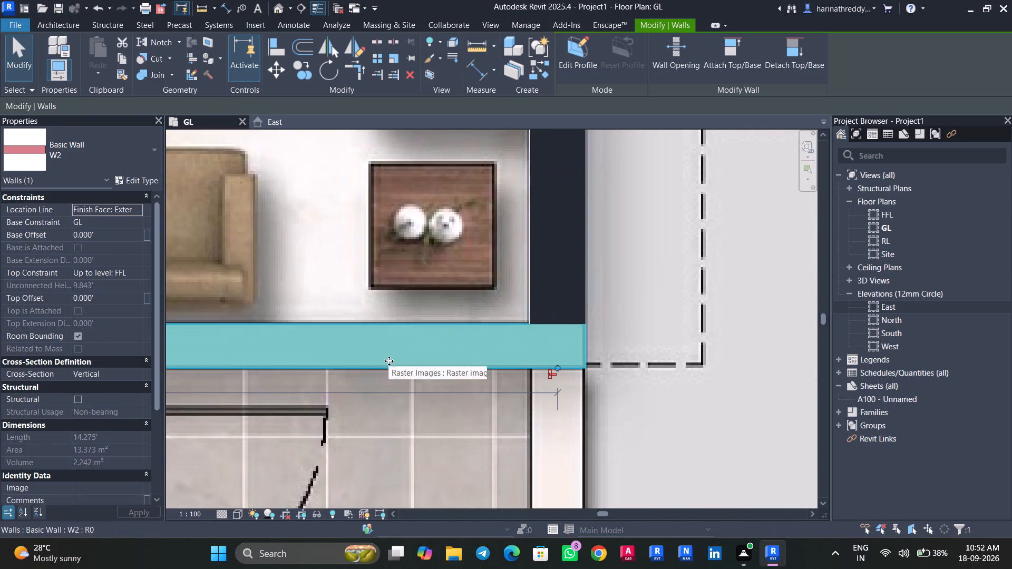
pyautogui.click(141, 183)
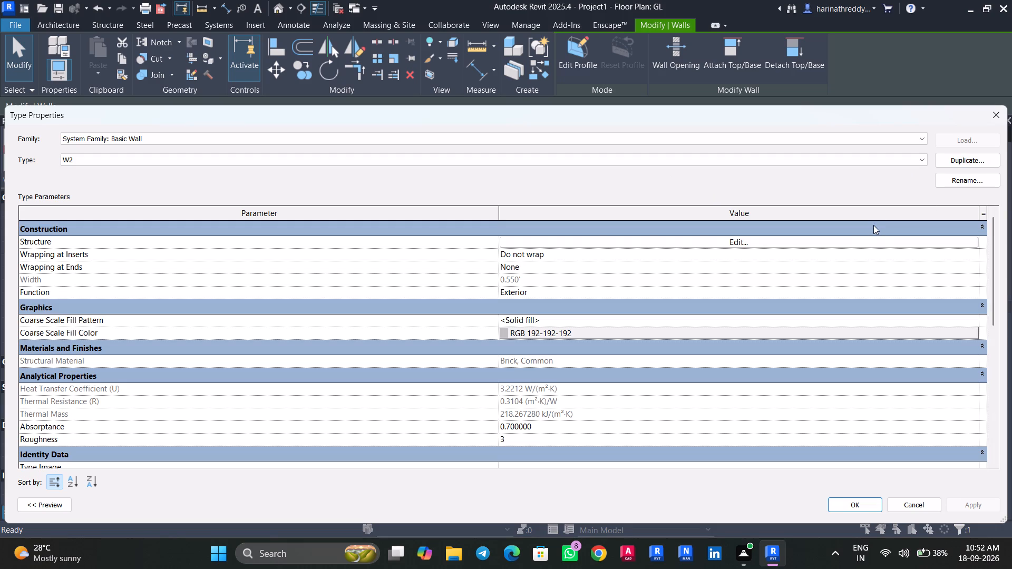
pyautogui.click(867, 243)
pyautogui.click(512, 234)
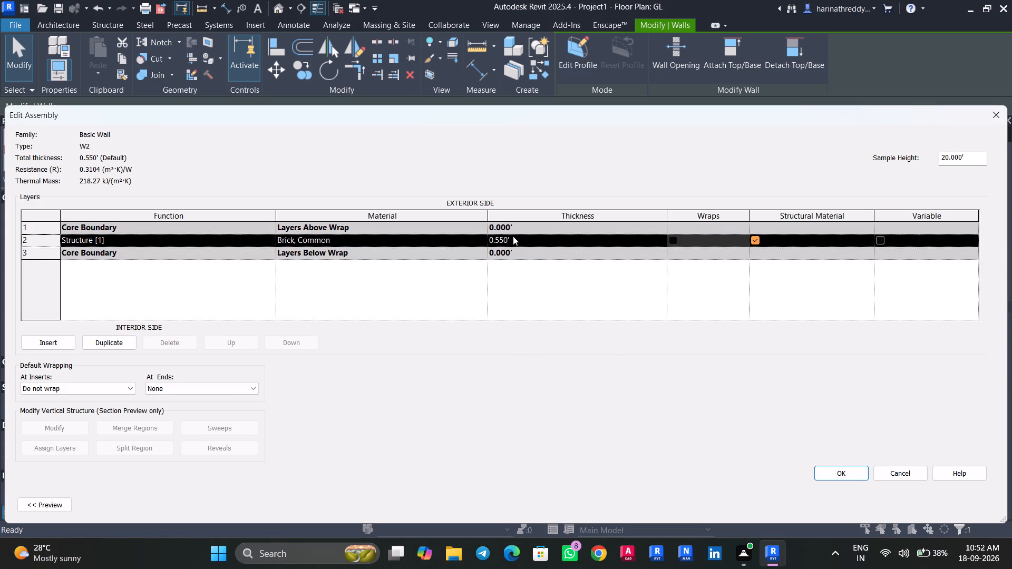
pyautogui.doubleClick(513, 236)
pyautogui.moveTo(513, 236); pyautogui.dragTo(494, 236)
pyautogui.write("0.6'")
pyautogui.press('Return')
pyautogui.click(828, 481)
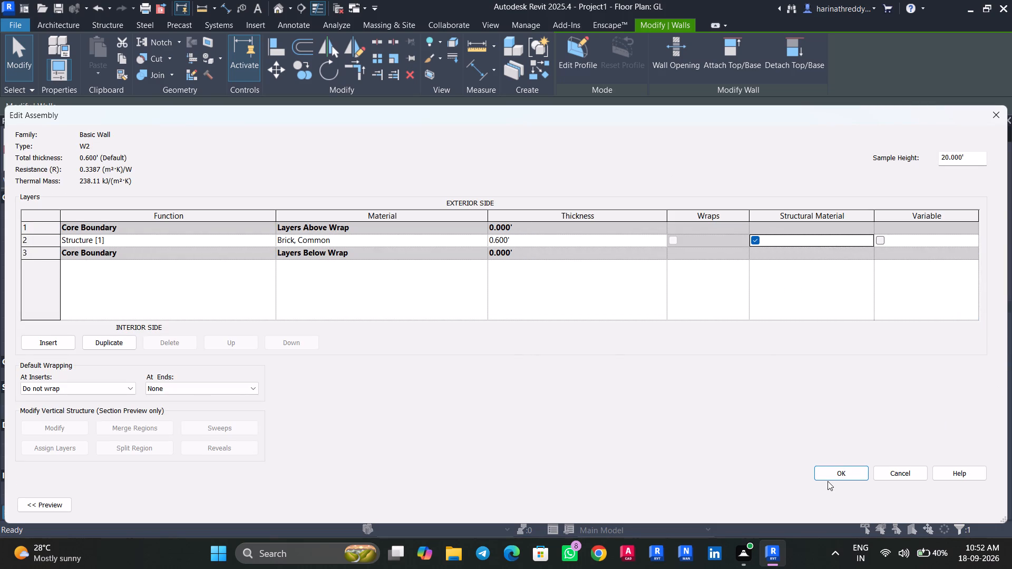
pyautogui.click(829, 473)
pyautogui.click(991, 497)
pyautogui.click(867, 502)
pyautogui.press('Escape')
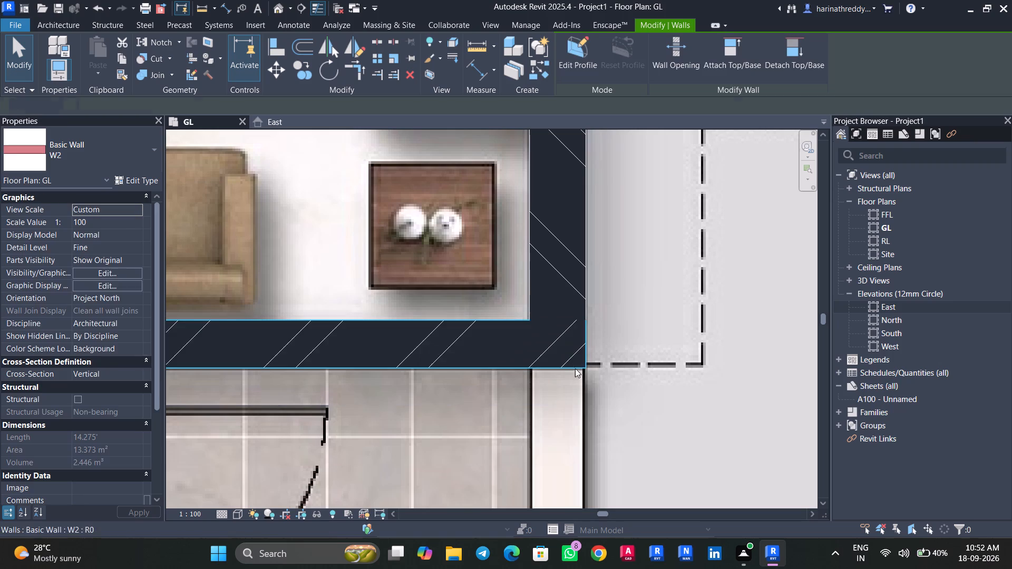
pyautogui.press('Escape')
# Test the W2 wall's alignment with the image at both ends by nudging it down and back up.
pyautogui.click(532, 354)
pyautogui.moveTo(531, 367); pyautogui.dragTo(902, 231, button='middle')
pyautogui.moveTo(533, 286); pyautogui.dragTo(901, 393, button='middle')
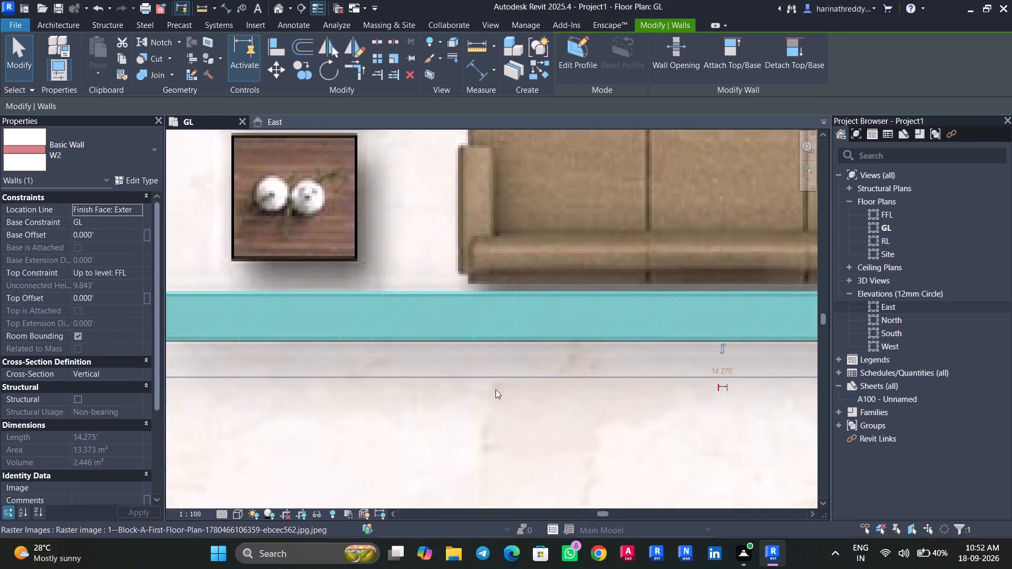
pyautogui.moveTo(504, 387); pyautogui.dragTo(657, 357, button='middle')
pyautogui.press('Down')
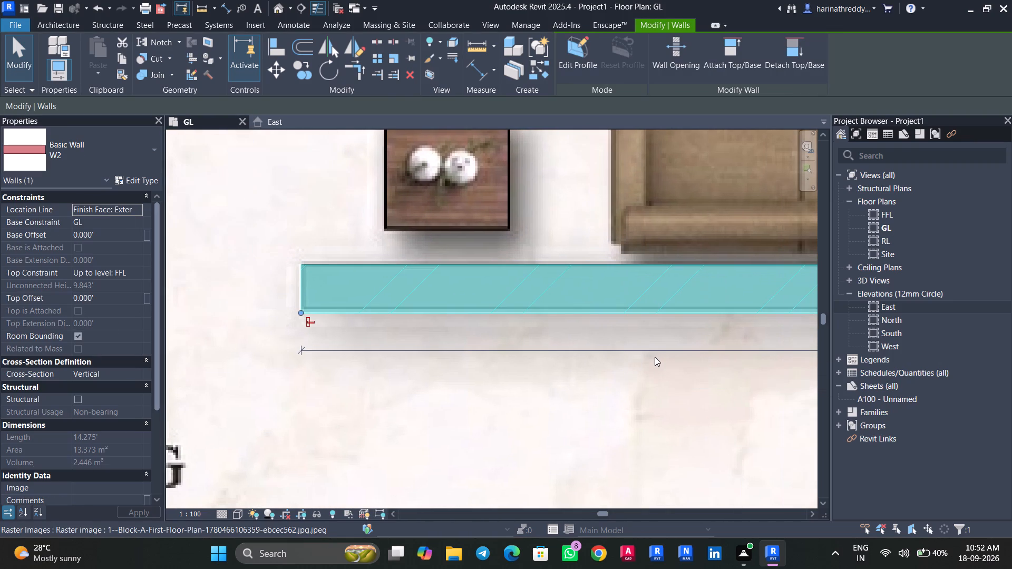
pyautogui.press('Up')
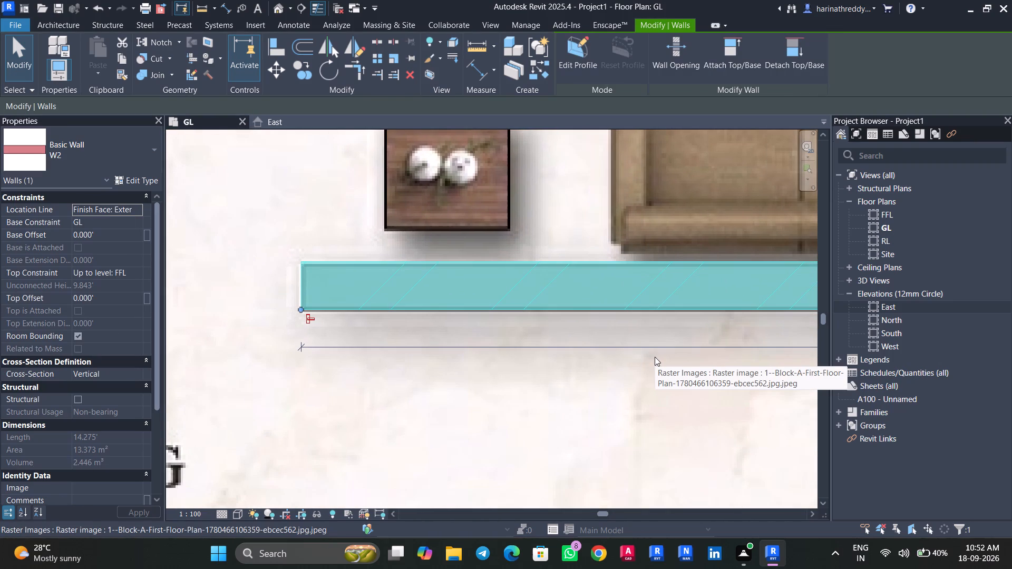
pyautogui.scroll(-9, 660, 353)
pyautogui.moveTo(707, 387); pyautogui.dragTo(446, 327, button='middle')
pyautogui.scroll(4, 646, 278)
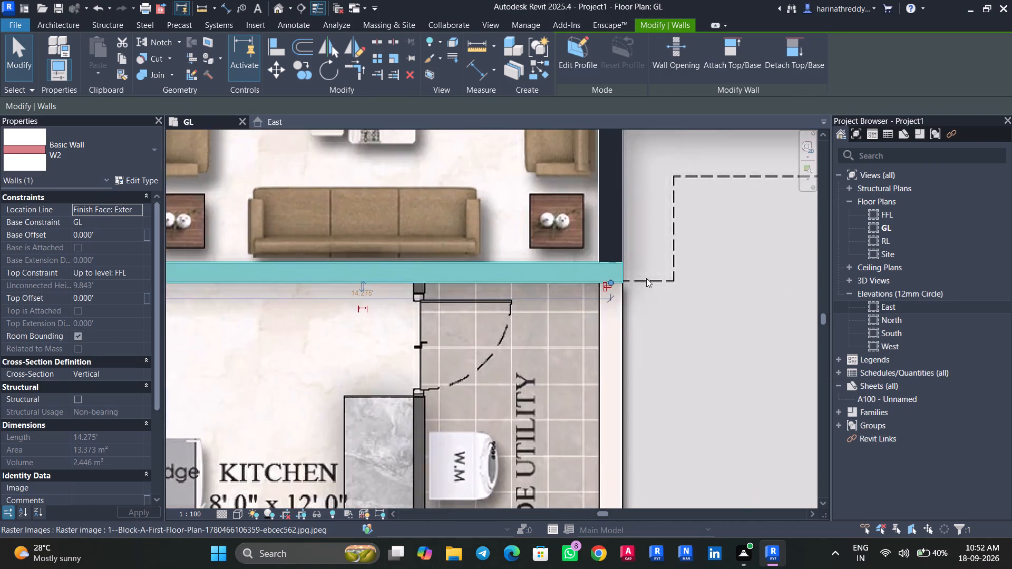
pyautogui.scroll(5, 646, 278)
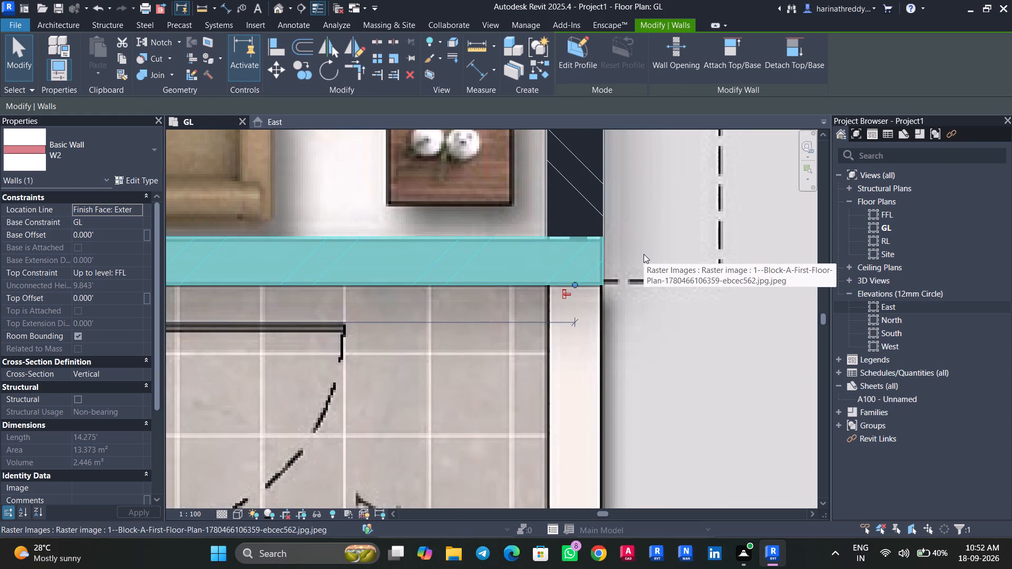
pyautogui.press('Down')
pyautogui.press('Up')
# Inspect the traced walls one by one around the Drawing room, Bed Room-2, Bed Room-1 and M.Bed Room against the image.
pyautogui.press('Escape')
pyautogui.click(585, 217)
pyautogui.press('Escape')
pyautogui.click(581, 243)
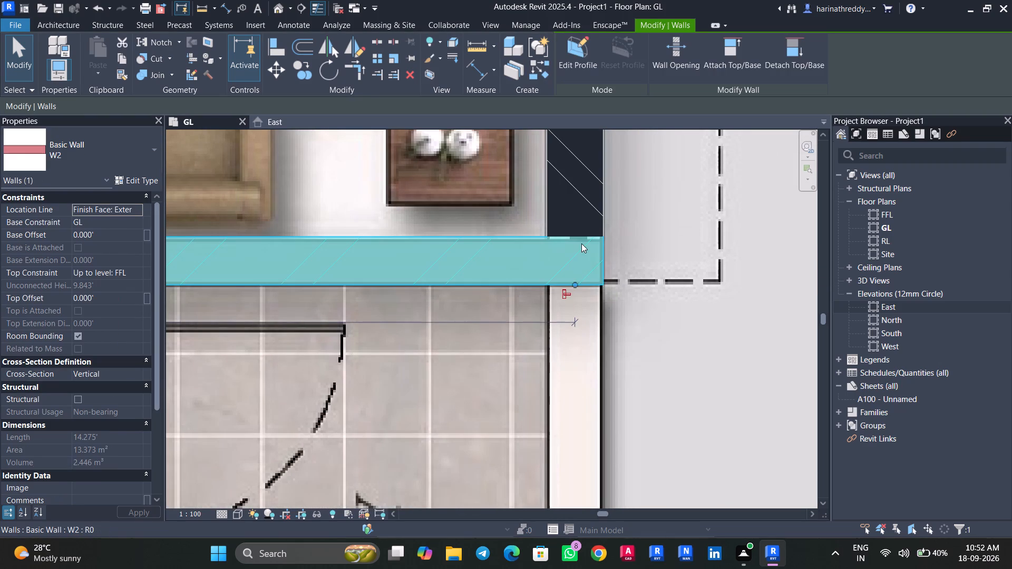
pyautogui.press('Escape')
pyautogui.click(586, 214)
pyautogui.scroll(-7, 586, 214)
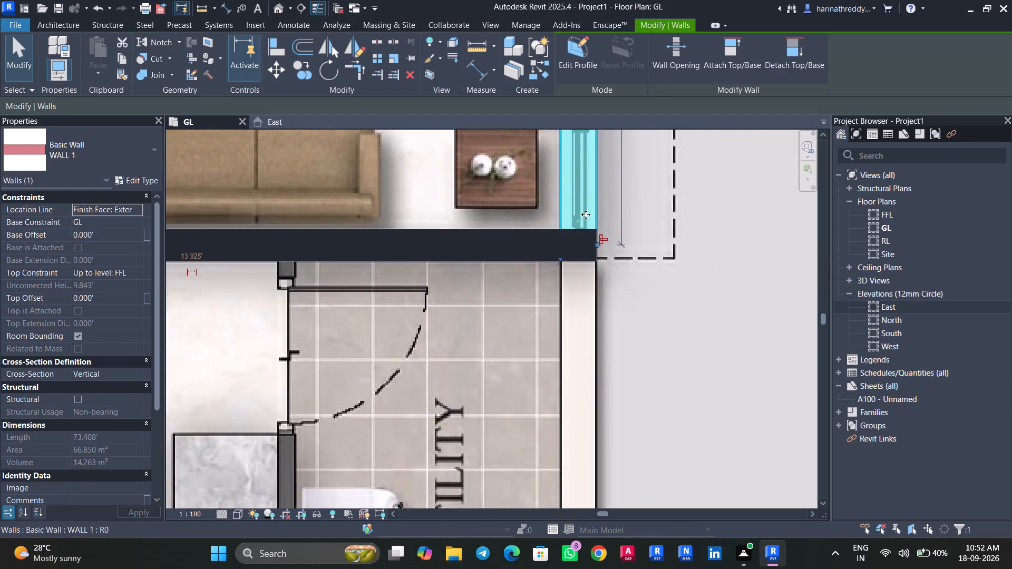
pyautogui.scroll(-3, 586, 214)
pyautogui.moveTo(612, 184); pyautogui.dragTo(674, 409, button='middle')
pyautogui.moveTo(706, 215); pyautogui.dragTo(735, 442, button='middle')
pyautogui.moveTo(732, 328); pyautogui.dragTo(738, 451, button='middle')
pyautogui.moveTo(718, 270); pyautogui.dragTo(712, 450, button='middle')
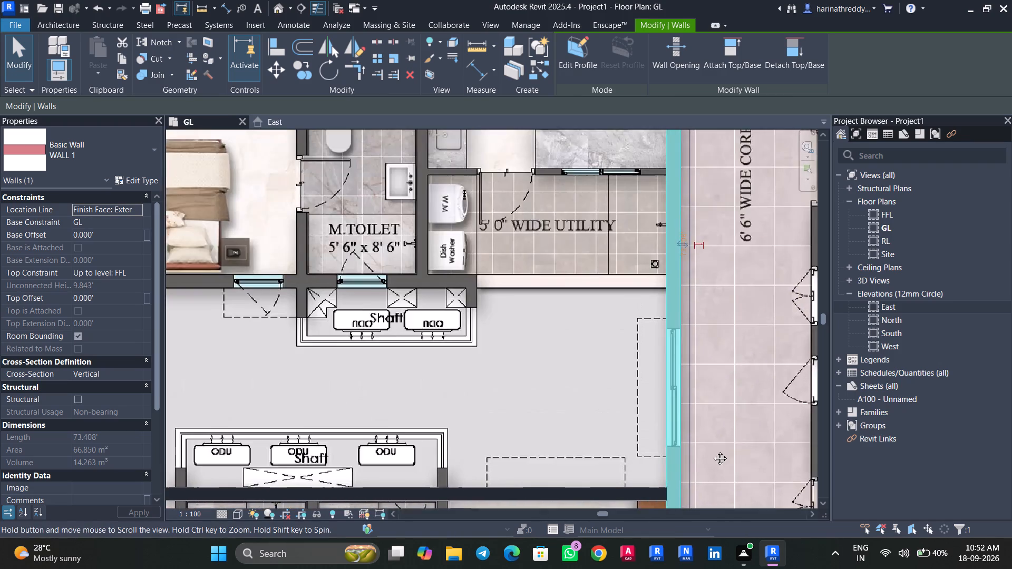
pyautogui.moveTo(712, 450); pyautogui.dragTo(709, 446, button='middle')
pyautogui.moveTo(696, 283); pyautogui.dragTo(660, 479, button='middle')
pyautogui.scroll(1, 660, 475)
pyautogui.moveTo(659, 295); pyautogui.dragTo(661, 515, button='middle')
pyautogui.moveTo(712, 242); pyautogui.dragTo(706, 0, button='middle')
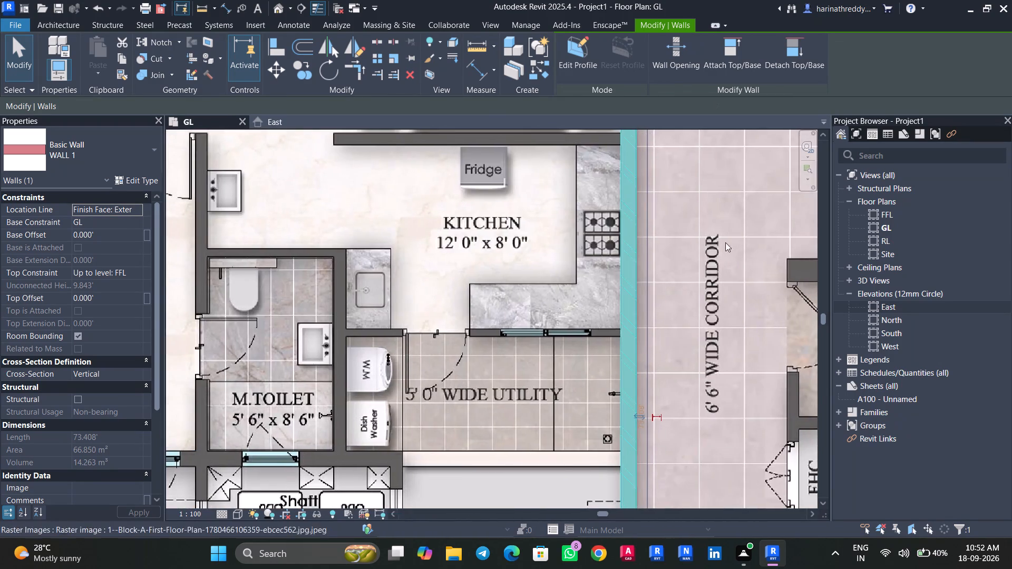
pyautogui.moveTo(727, 240); pyautogui.dragTo(799, 0, button='middle')
pyautogui.moveTo(590, 383); pyautogui.dragTo(611, 106, button='middle')
pyautogui.press('Escape')
pyautogui.click(589, 183)
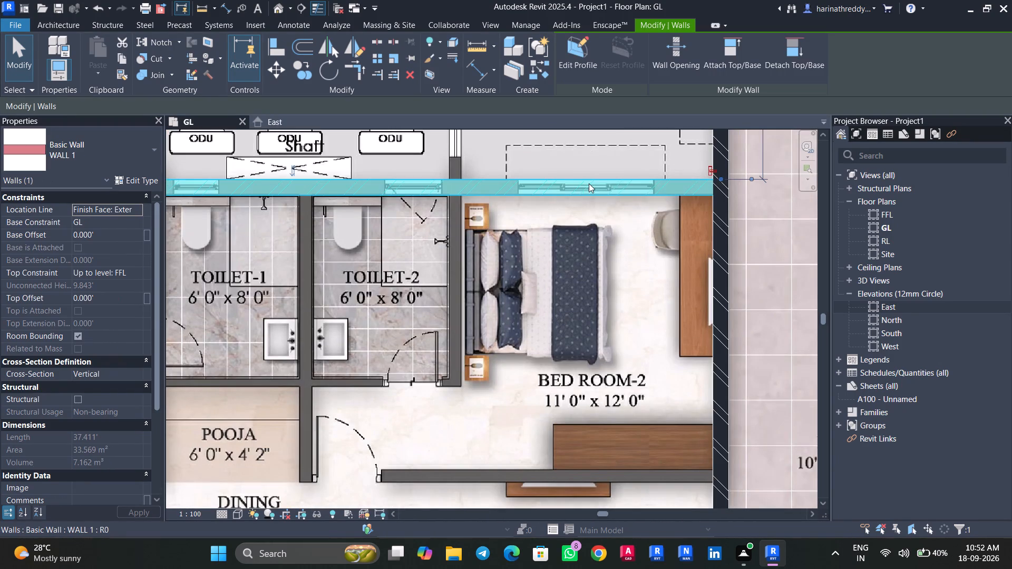
pyautogui.moveTo(429, 261); pyautogui.dragTo(713, 215, button='middle')
pyautogui.scroll(1, 713, 215)
pyautogui.moveTo(503, 254); pyautogui.dragTo(766, 263, button='middle')
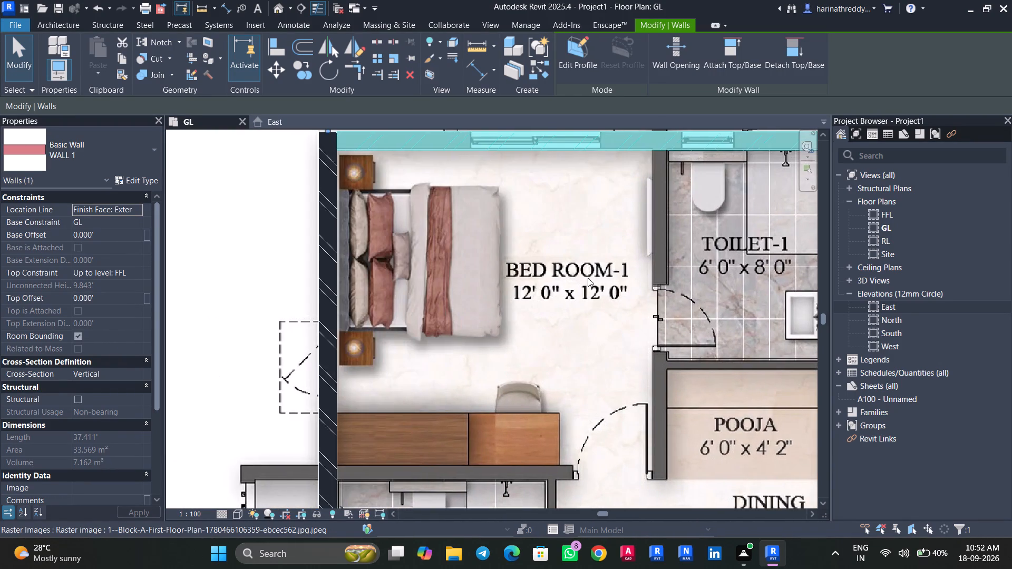
pyautogui.scroll(-5, 561, 273)
pyautogui.press('Escape')
pyautogui.click(439, 233)
pyautogui.scroll(2, 445, 221)
pyautogui.scroll(-1, 446, 220)
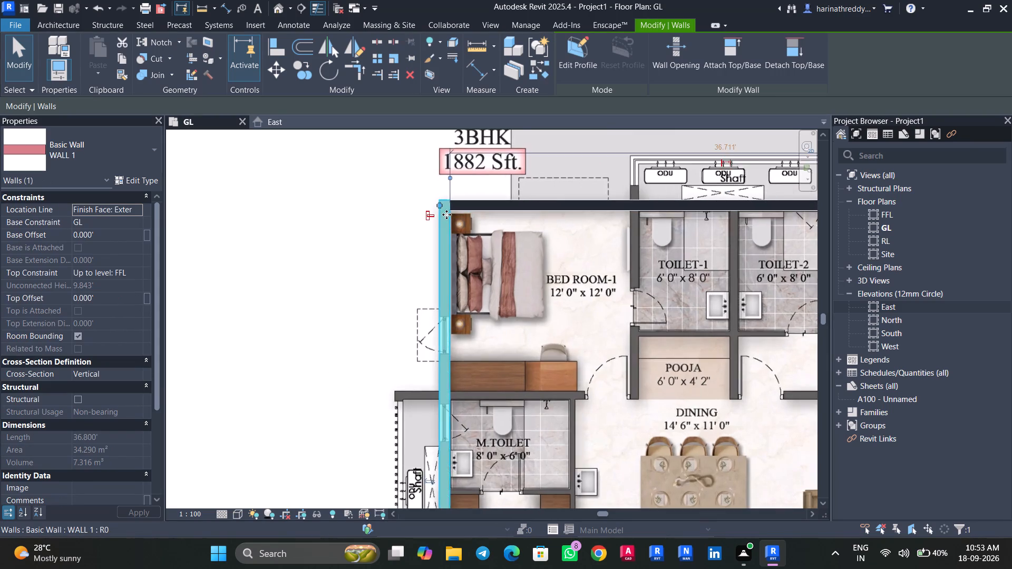
pyautogui.scroll(2, 447, 213)
pyautogui.scroll(-1, 447, 213)
pyautogui.scroll(2, 447, 213)
pyautogui.moveTo(466, 267); pyautogui.dragTo(398, 53, button='middle')
pyautogui.moveTo(458, 295); pyautogui.dragTo(490, 81, button='middle')
pyautogui.moveTo(507, 270); pyautogui.dragTo(509, 164, button='middle')
pyautogui.scroll(1, 507, 270)
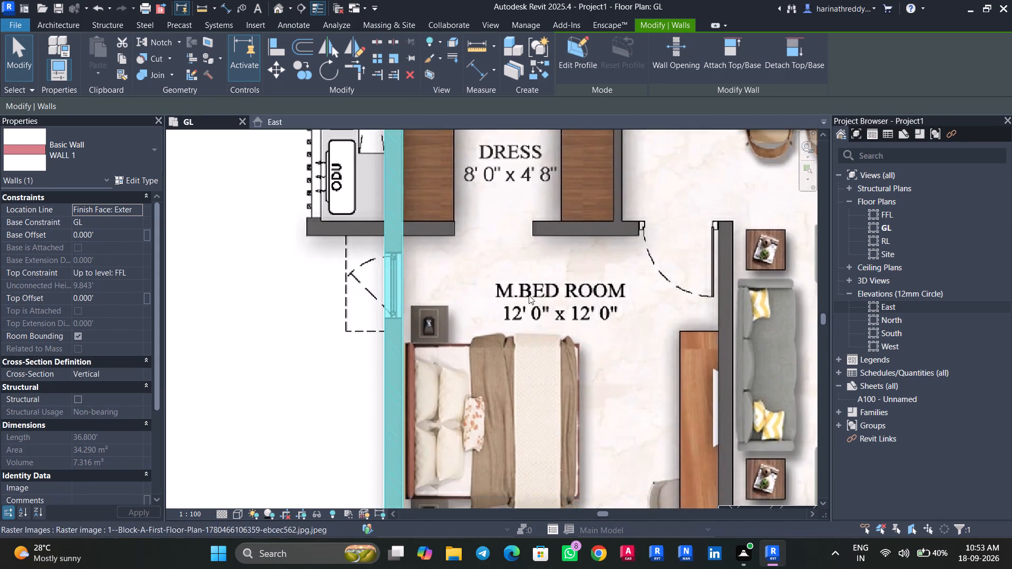
pyautogui.moveTo(529, 291); pyautogui.dragTo(531, 73, button='middle')
pyautogui.press('Escape')
# Draw a W2 wall about 6.66' long between Living and Kitchen, from the image wall's free end beside the fridge to the balcony-side wall.
pyautogui.moveTo(593, 218); pyautogui.dragTo(487, 377, button='middle')
pyautogui.moveTo(547, 279); pyautogui.dragTo(489, 362, button='middle')
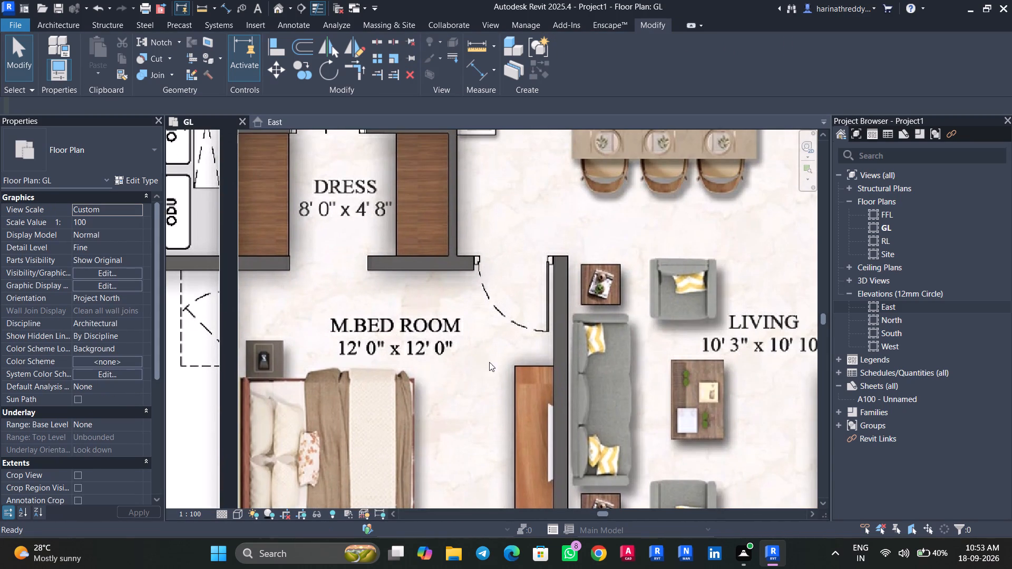
pyautogui.moveTo(489, 362); pyautogui.dragTo(485, 374, button='middle')
pyautogui.scroll(1, 565, 354)
pyautogui.scroll(-6, 565, 354)
pyautogui.moveTo(628, 348); pyautogui.dragTo(536, 270, button='middle')
pyautogui.scroll(3, 624, 319)
pyautogui.scroll(-1, 627, 319)
pyautogui.scroll(2, 627, 319)
pyautogui.moveTo(631, 336); pyautogui.dragTo(599, 218, button='middle')
pyautogui.press('w')
pyautogui.press('a')
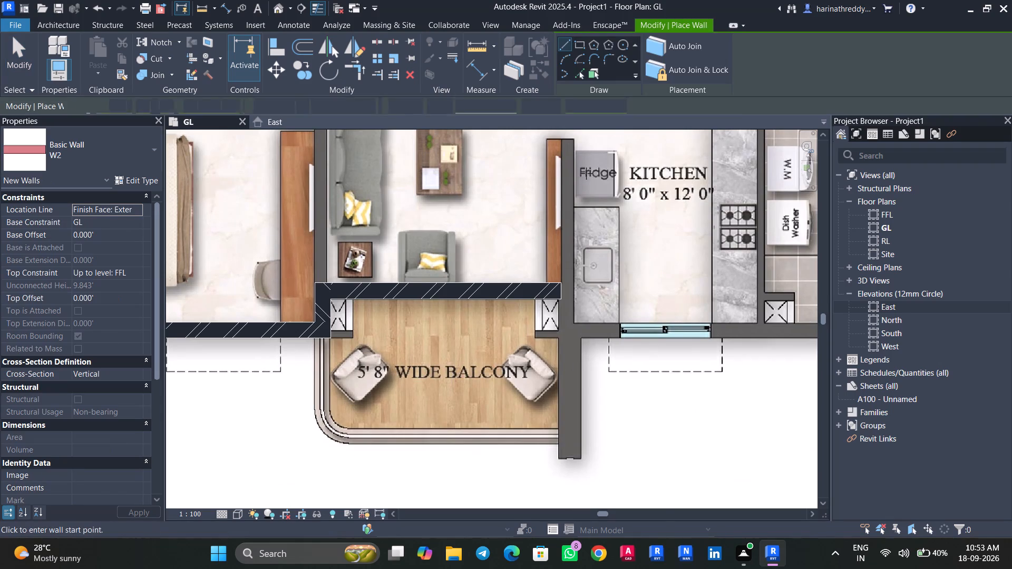
pyautogui.scroll(10, 573, 130)
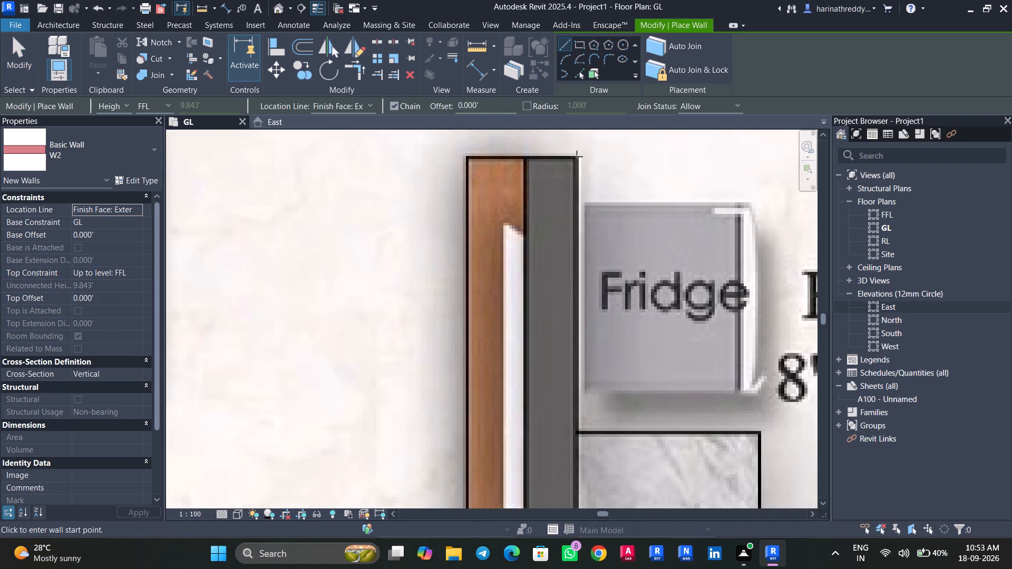
pyautogui.click(577, 156)
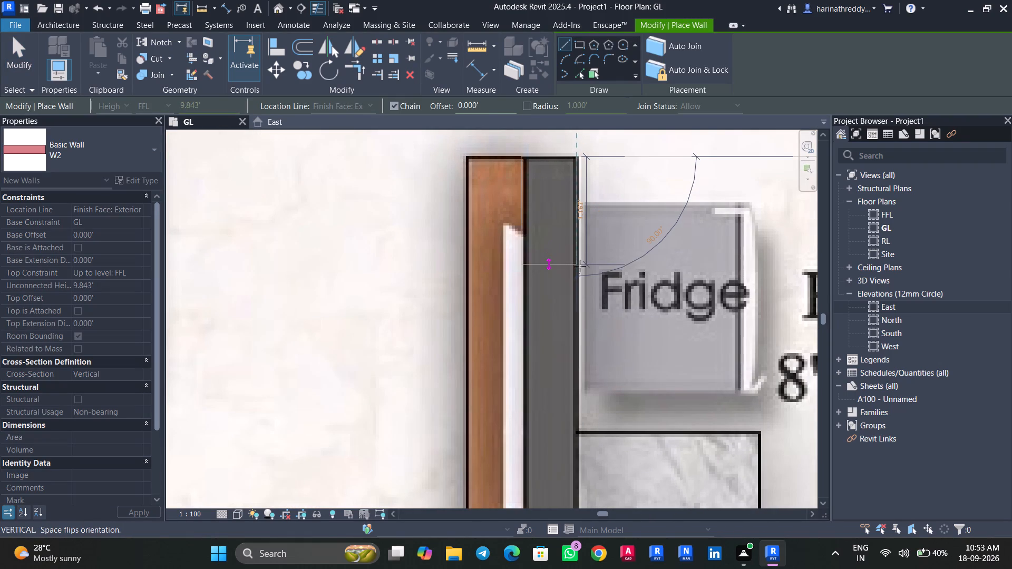
pyautogui.moveTo(580, 266); pyautogui.dragTo(559, 113, button='middle')
pyautogui.moveTo(568, 339); pyautogui.dragTo(542, 84, button='middle')
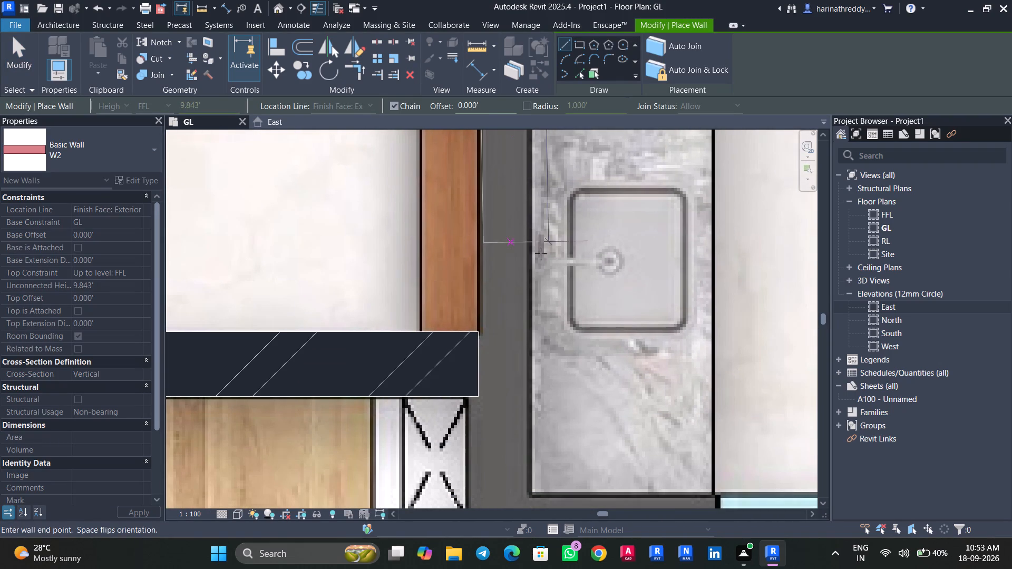
pyautogui.click(518, 396)
pyautogui.press('Escape')
pyautogui.press('Escape')
pyautogui.press('Escape')
pyautogui.press('Escape')
# Nudge the Living–Kitchen W2 wall slightly towards the kitchen and compare it with the image wall.
pyautogui.click(507, 266)
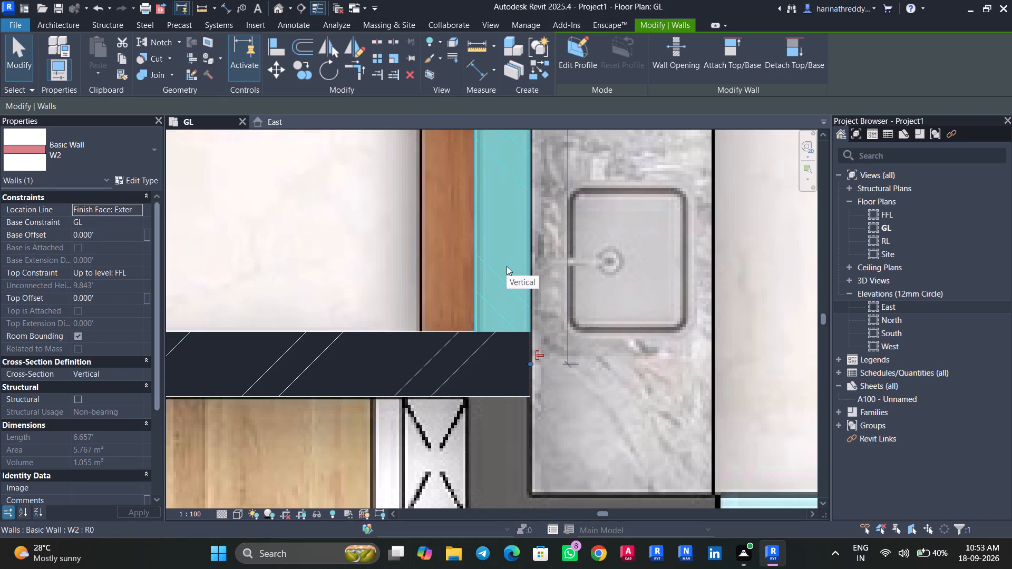
pyautogui.press('Right')
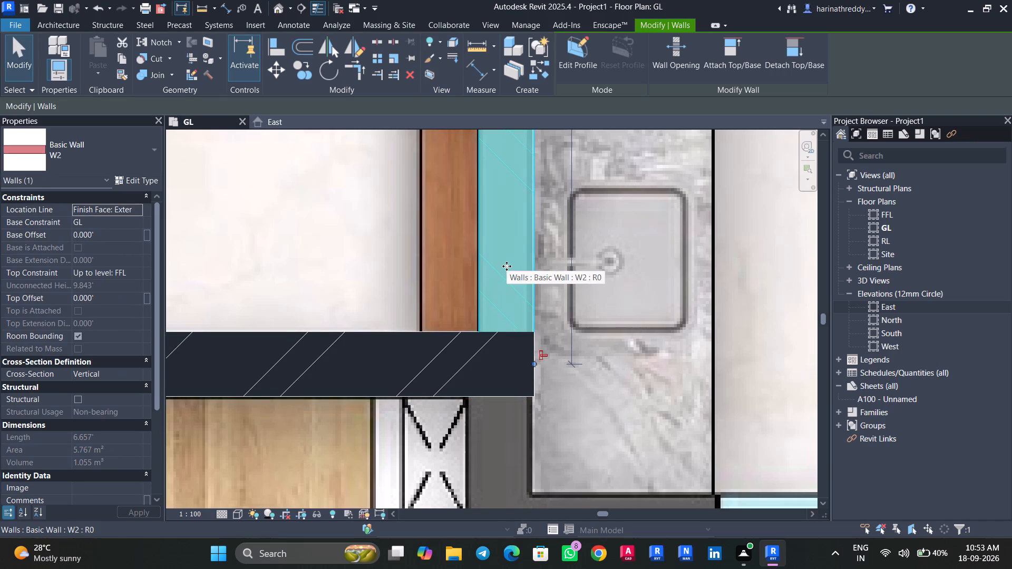
pyautogui.press('Left')
pyautogui.press('Right')
pyautogui.press('Escape')
pyautogui.click(507, 266)
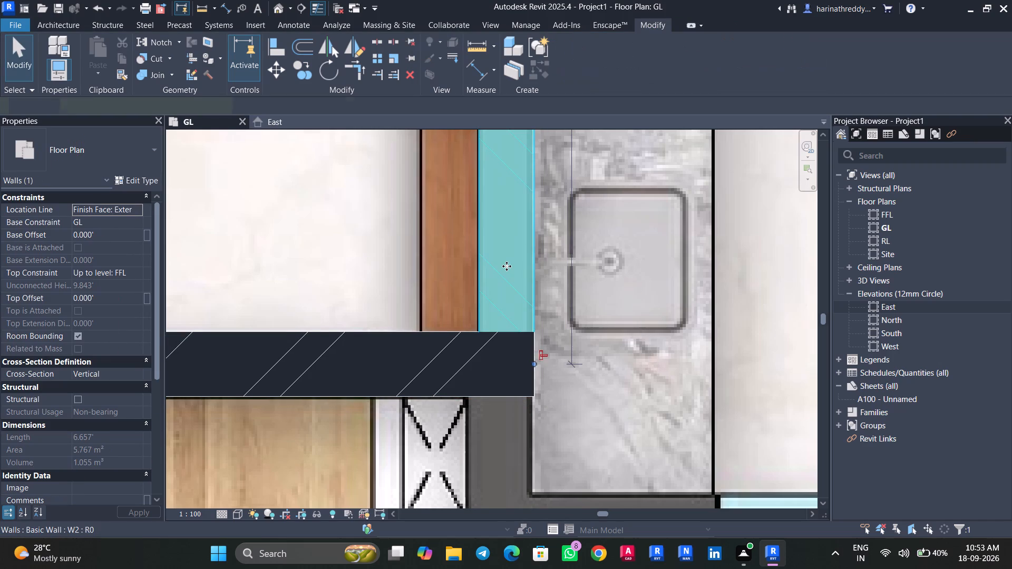
pyautogui.scroll(1, 546, 250)
pyautogui.scroll(-1, 546, 250)
pyautogui.scroll(1, 546, 250)
pyautogui.scroll(-9, 546, 250)
pyautogui.moveTo(574, 215); pyautogui.dragTo(581, 450, button='middle')
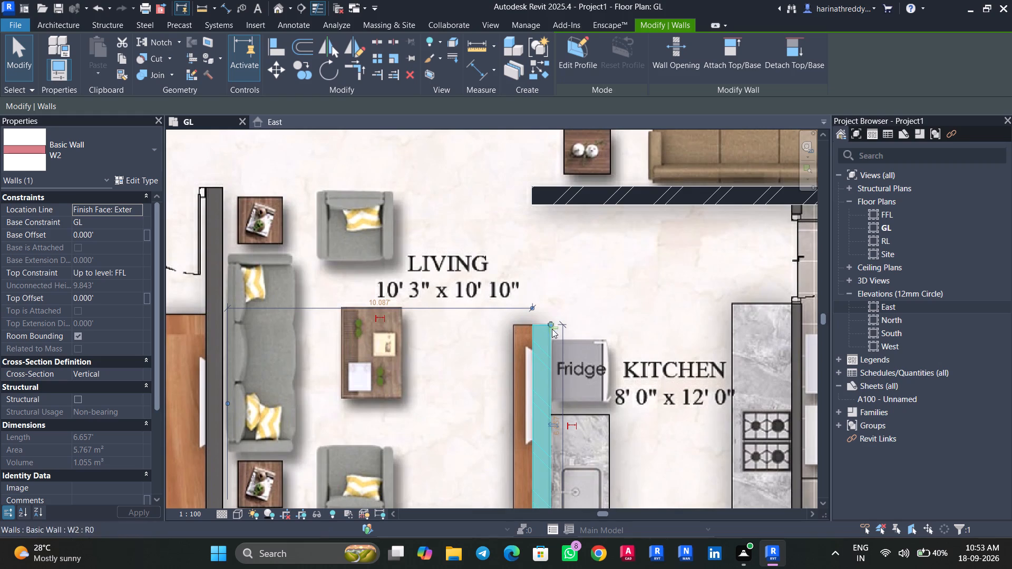
# Set the W2 wall type's structure layer thickness to 0.57'.
pyautogui.click(124, 185)
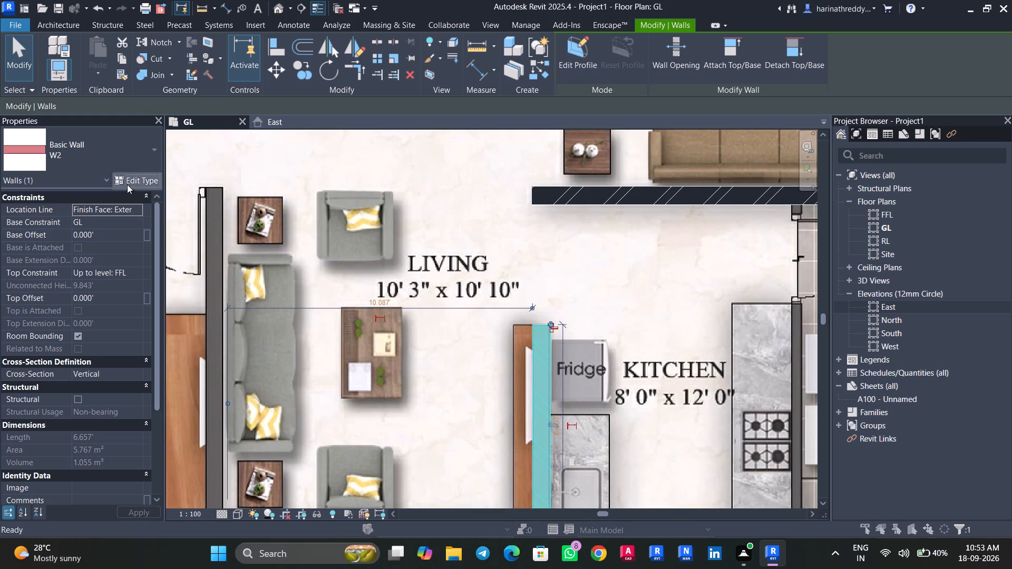
pyautogui.click(602, 242)
pyautogui.click(511, 240)
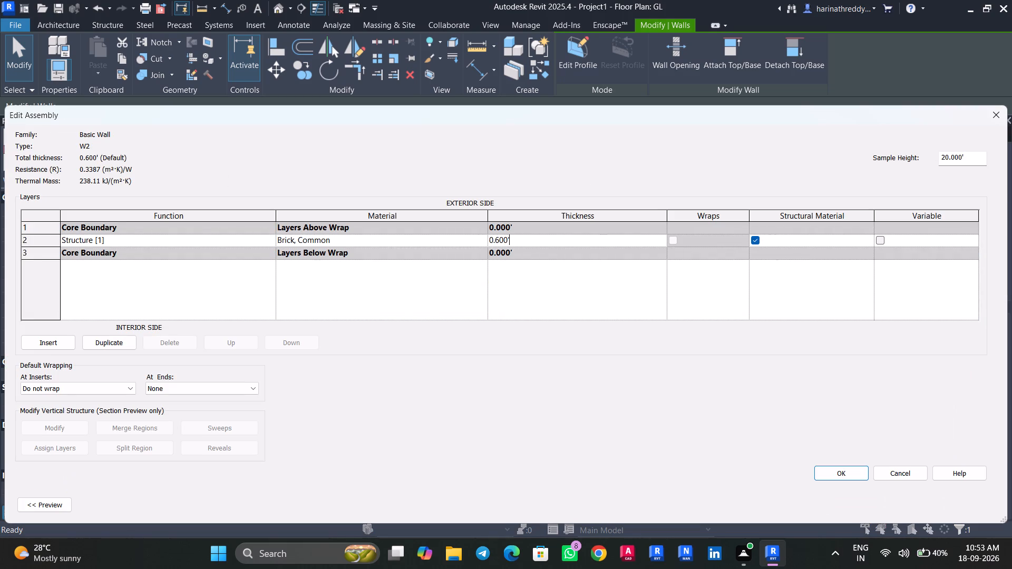
pyautogui.moveTo(511, 240); pyautogui.dragTo(463, 238)
pyautogui.write("0.57'")
pyautogui.press('Return')
pyautogui.click(846, 478)
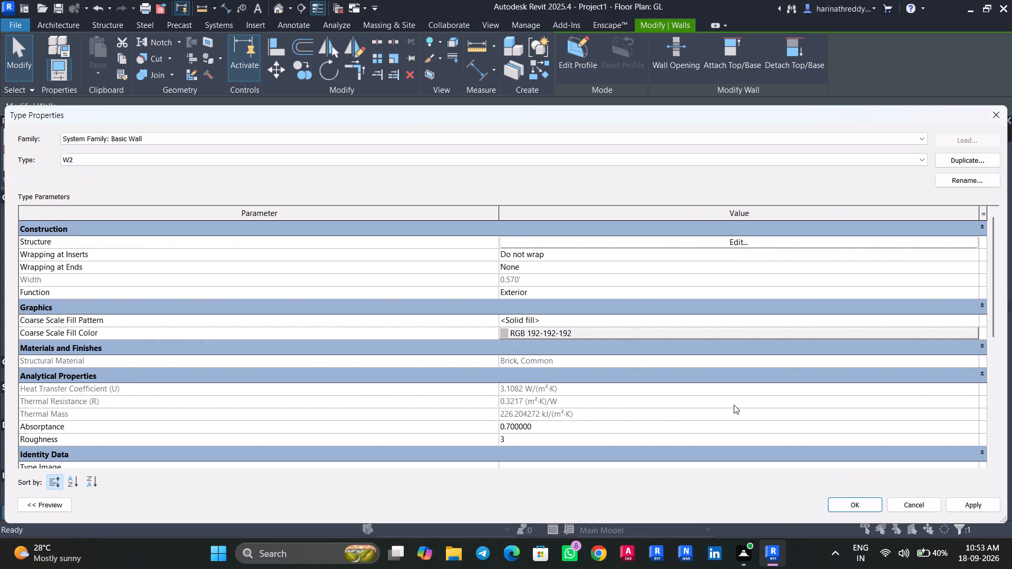
pyautogui.click(998, 505)
pyautogui.click(874, 502)
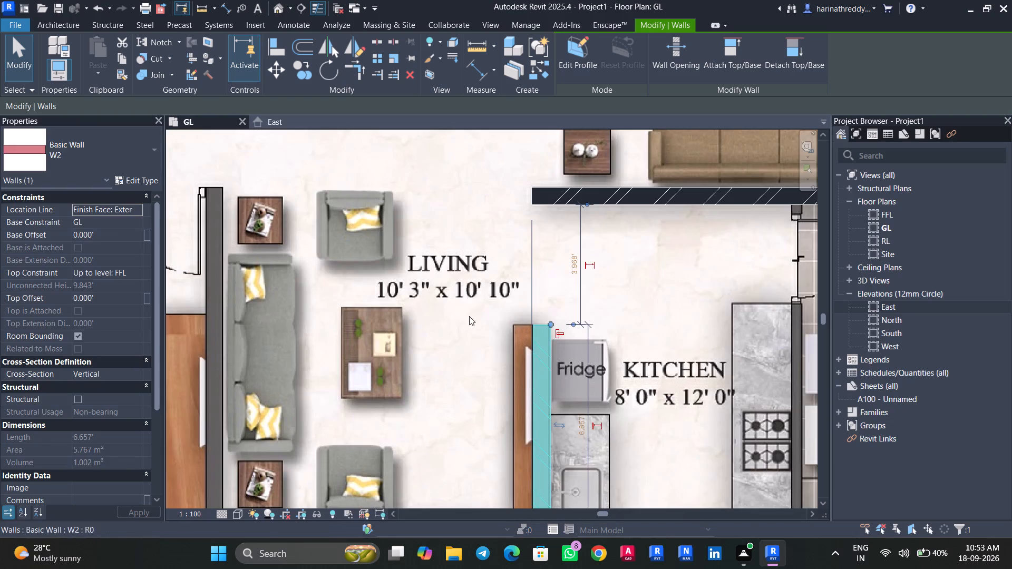
# Nudge the Living–Kitchen W2 wall slightly towards Living onto the image wall.
pyautogui.press('Escape')
pyautogui.click(539, 365)
pyautogui.scroll(9, 539, 365)
pyautogui.press('Left')
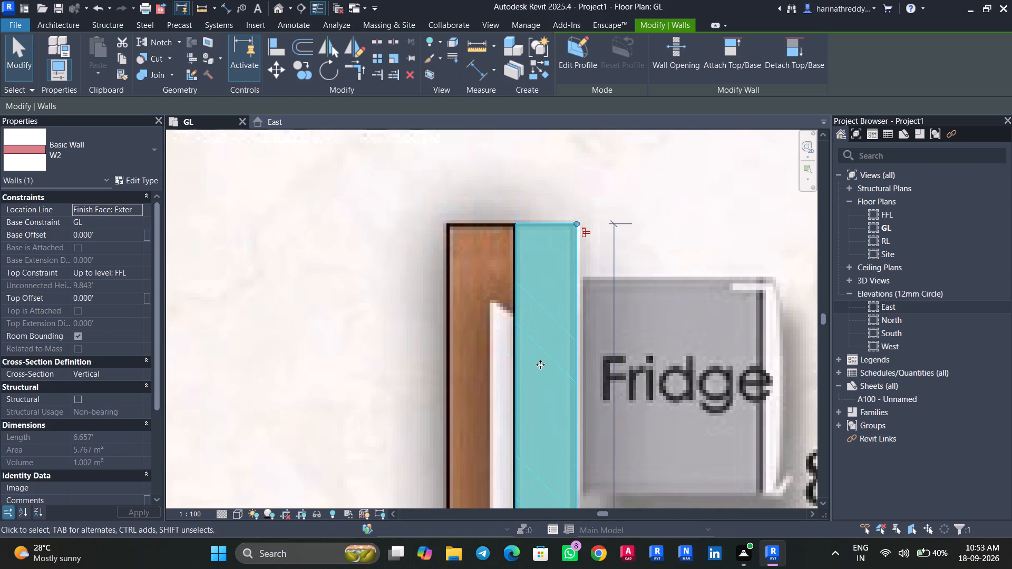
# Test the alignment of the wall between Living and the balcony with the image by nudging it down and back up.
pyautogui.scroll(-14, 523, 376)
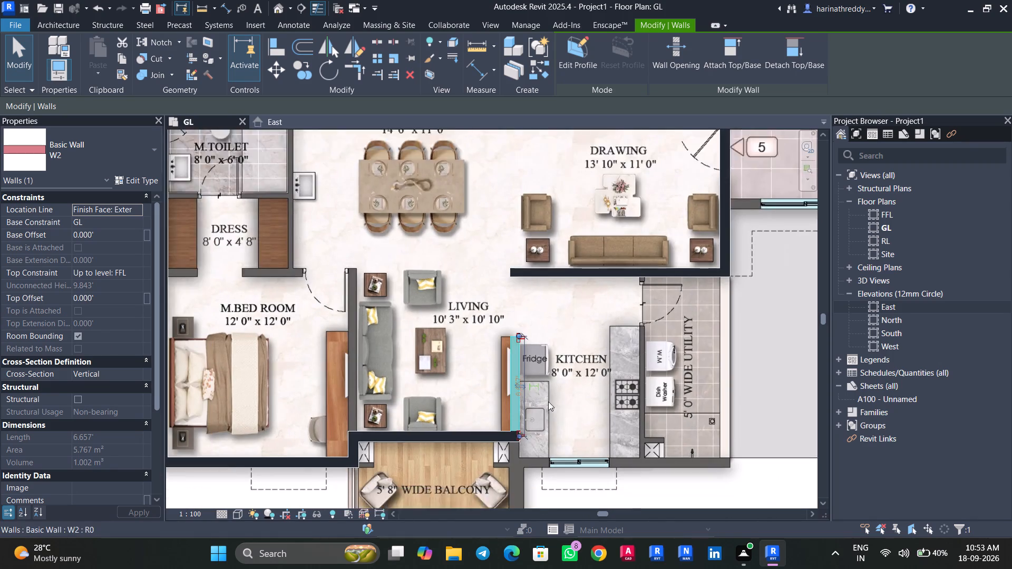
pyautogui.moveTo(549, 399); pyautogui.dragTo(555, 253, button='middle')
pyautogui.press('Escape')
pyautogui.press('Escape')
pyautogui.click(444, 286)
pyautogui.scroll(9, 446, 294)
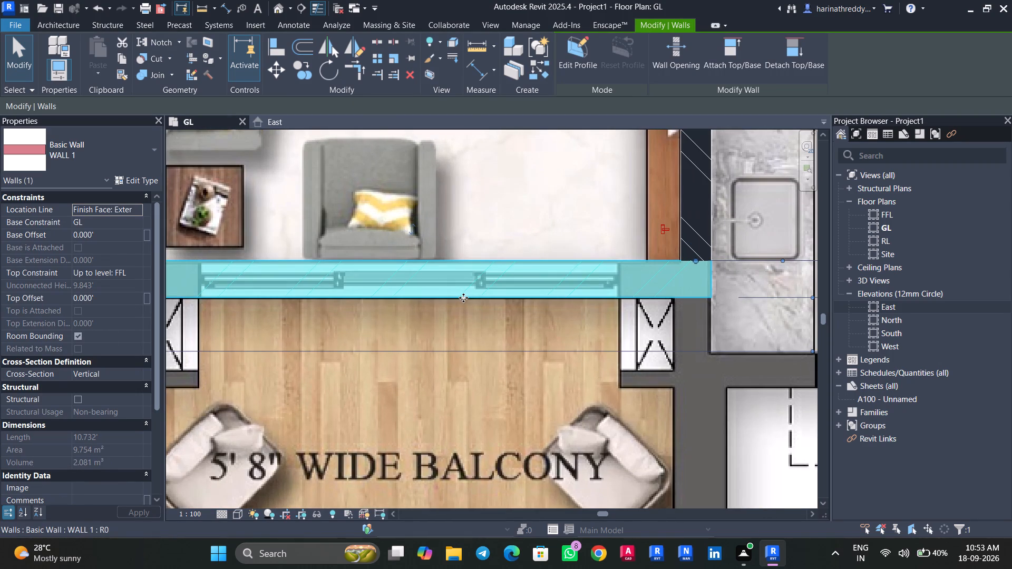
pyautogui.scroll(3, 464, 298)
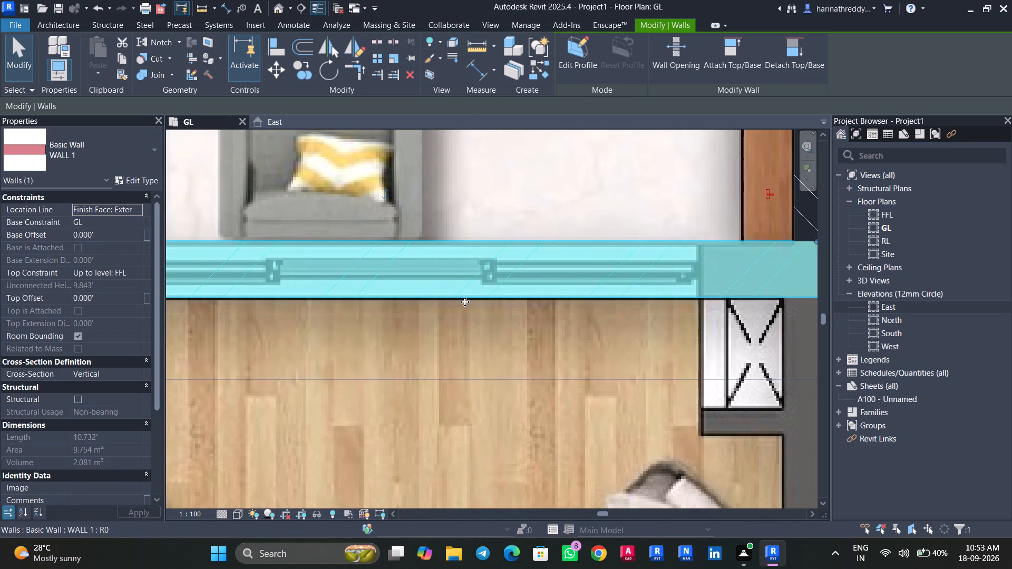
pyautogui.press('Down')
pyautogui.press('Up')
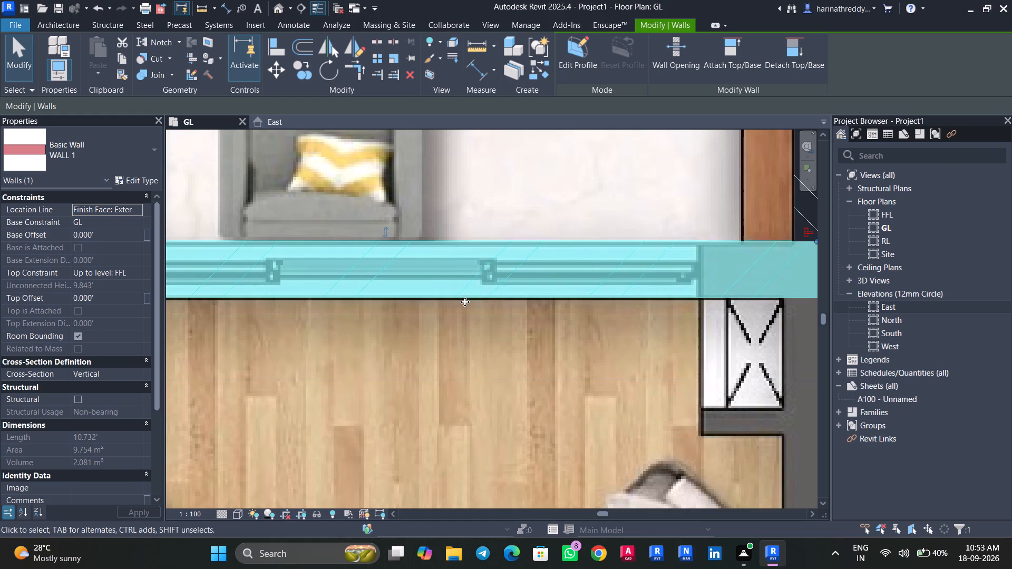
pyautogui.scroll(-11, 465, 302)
# Examine the walls at the balcony corner, the Drawing room's W2 wall and the lobby-side wall against the image.
pyautogui.press('Escape')
pyautogui.click(355, 313)
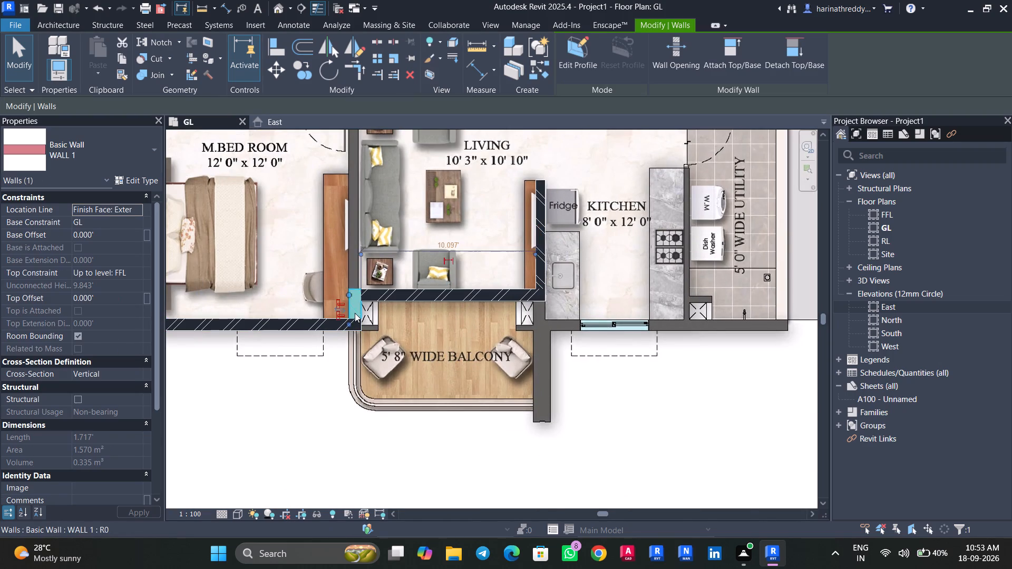
pyautogui.scroll(5, 354, 313)
pyautogui.press('Escape')
pyautogui.click(343, 336)
pyautogui.scroll(-14, 343, 336)
pyautogui.press('Escape')
pyautogui.scroll(9, 419, 272)
pyautogui.click(420, 272)
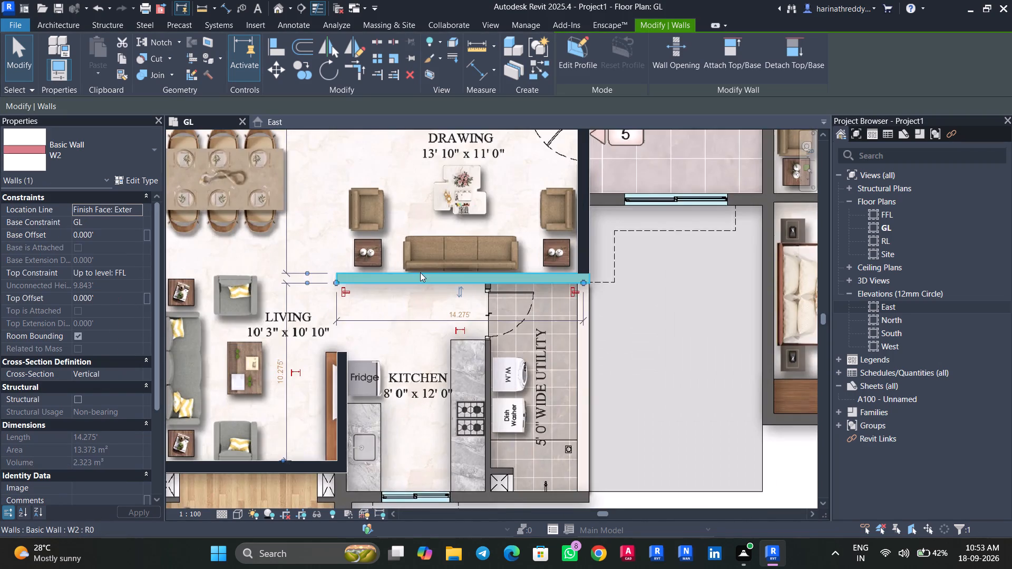
pyautogui.scroll(10, 426, 280)
pyautogui.moveTo(436, 303); pyautogui.dragTo(217, 418, button='middle')
pyautogui.scroll(-7, 214, 415)
pyautogui.press('Escape')
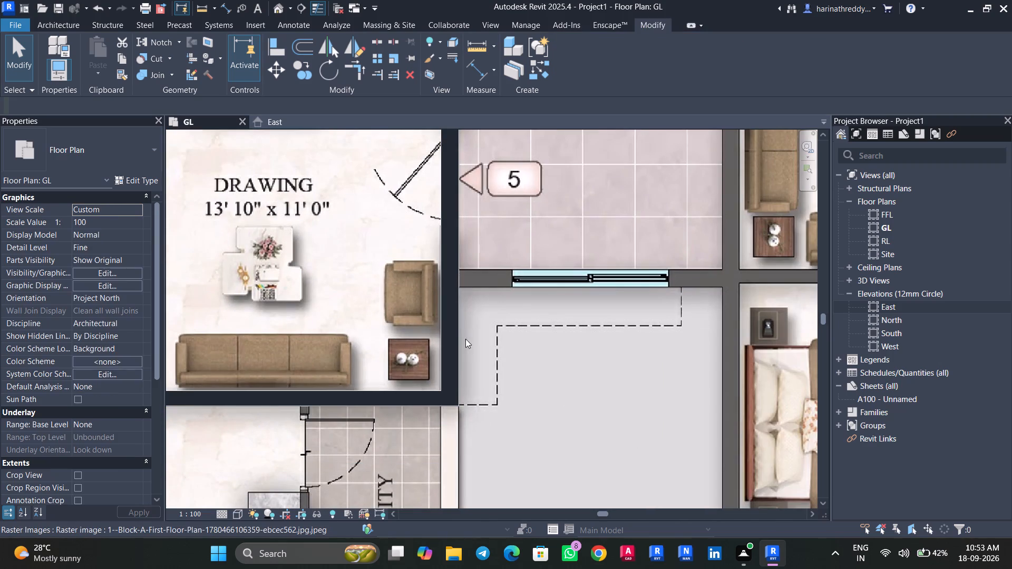
pyautogui.click(442, 341)
pyautogui.scroll(4, 426, 341)
pyautogui.scroll(-5, 373, 354)
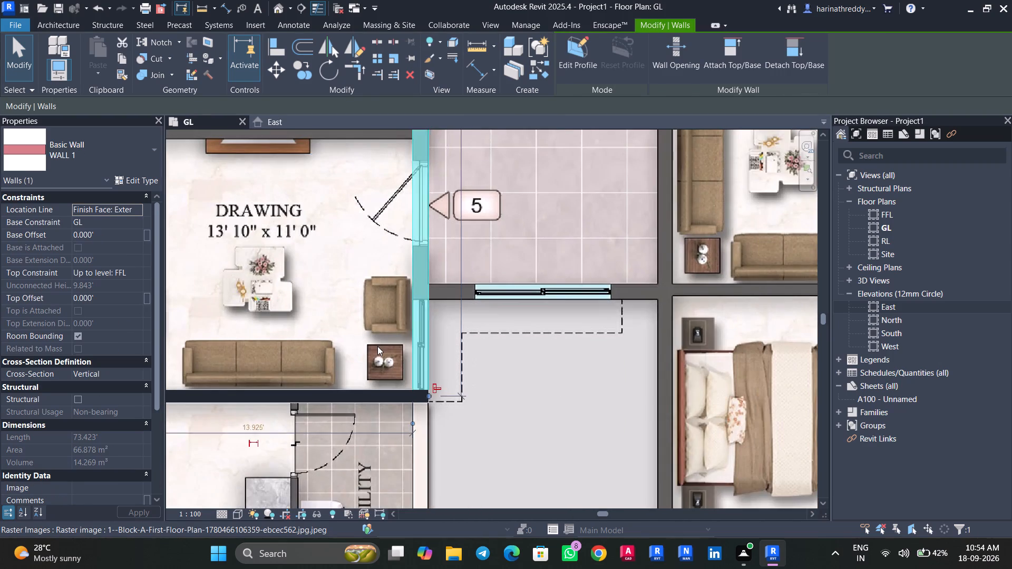
pyautogui.press('Escape')
pyautogui.moveTo(365, 338); pyautogui.dragTo(538, 367, button='middle')
pyautogui.scroll(-4, 522, 354)
pyautogui.moveTo(484, 344); pyautogui.dragTo(660, 310, button='middle')
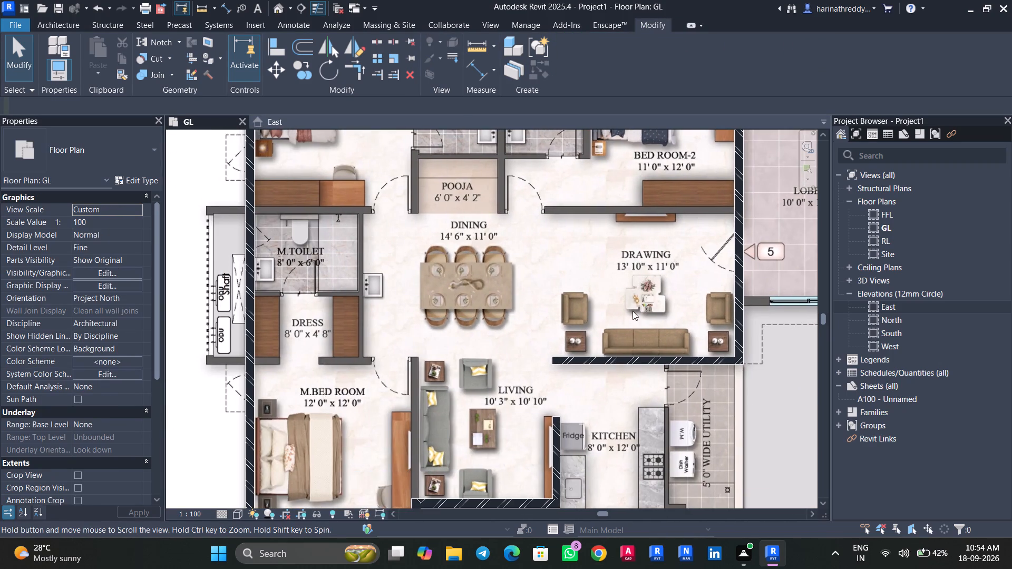
pyautogui.moveTo(542, 313); pyautogui.dragTo(608, 187, button='middle')
pyautogui.scroll(1, 498, 314)
pyautogui.scroll(-1, 498, 314)
pyautogui.scroll(3, 498, 314)
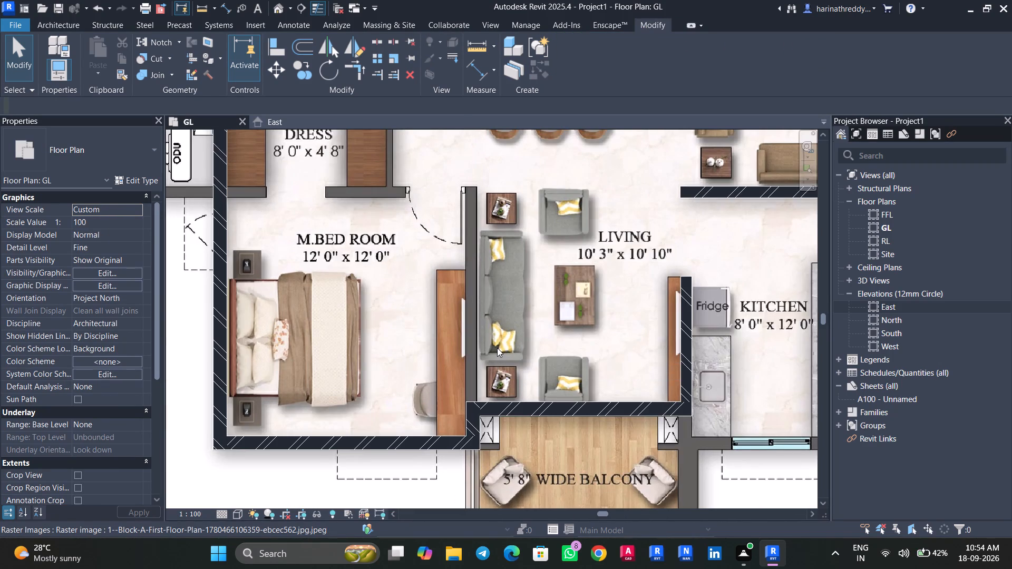
pyautogui.moveTo(497, 345); pyautogui.dragTo(507, 180, button='middle')
pyautogui.middleClick(507, 180)
pyautogui.scroll(6, 479, 300)
pyautogui.scroll(-1, 511, 278)
pyautogui.scroll(1, 511, 278)
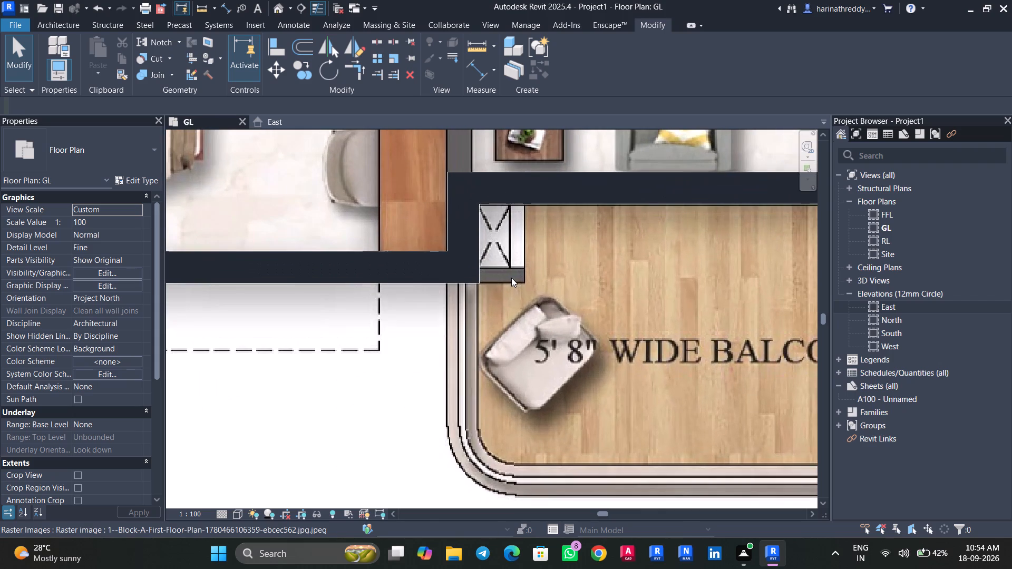
pyautogui.scroll(-1, 511, 278)
pyautogui.scroll(1, 511, 278)
pyautogui.scroll(-8, 511, 278)
pyautogui.scroll(1, 511, 278)
pyautogui.scroll(-1, 511, 278)
# Draw a W2 wall between M.Bed Room and Living, from the balcony-side wall up to the bedroom door jamb.
pyautogui.moveTo(537, 188); pyautogui.dragTo(547, 330, button='middle')
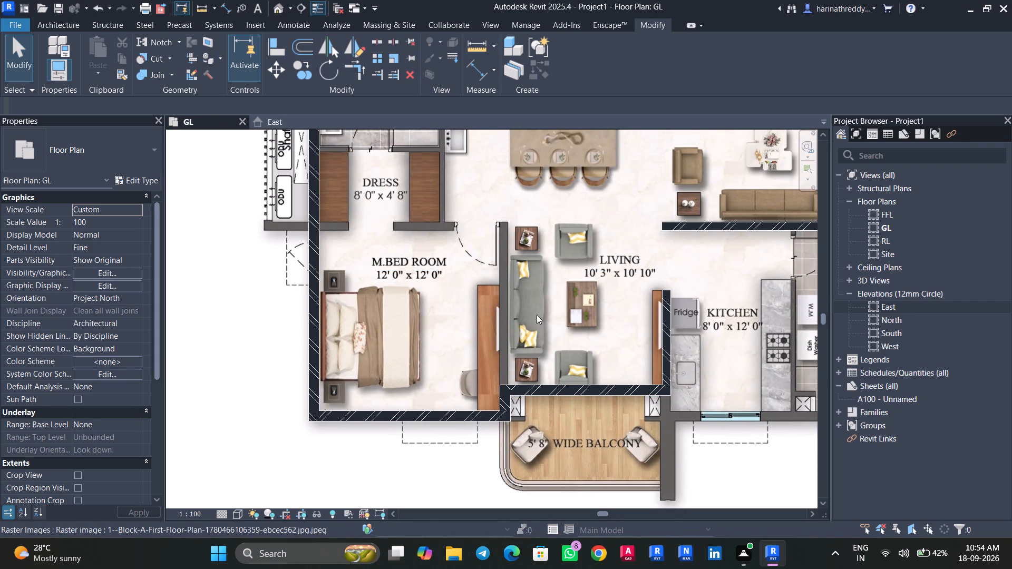
pyautogui.press('w')
pyautogui.press('a')
pyautogui.scroll(9, 268, 219)
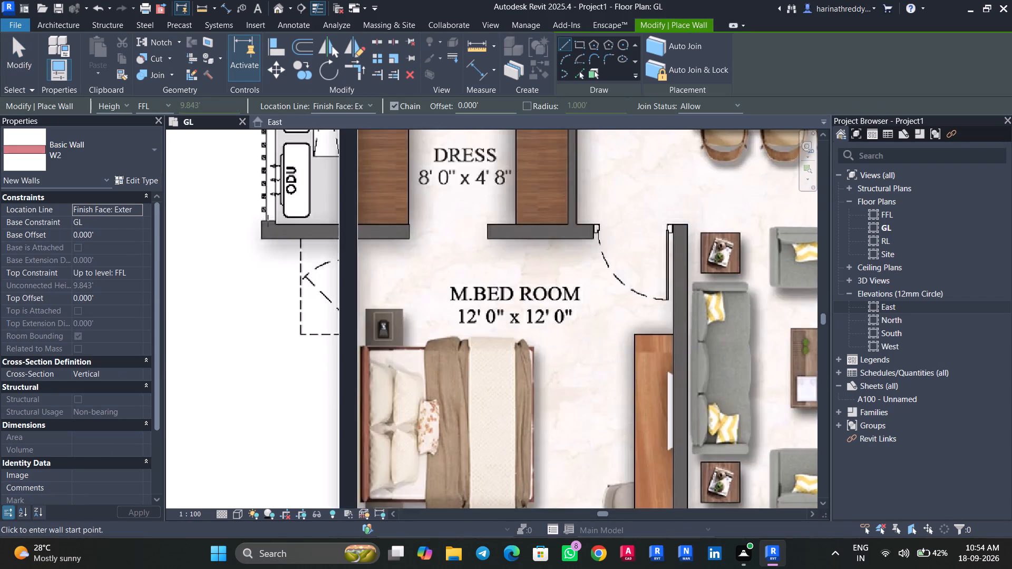
pyautogui.scroll(2, 268, 221)
pyautogui.scroll(-11, 632, 257)
pyautogui.moveTo(677, 266); pyautogui.dragTo(667, 273, button='middle')
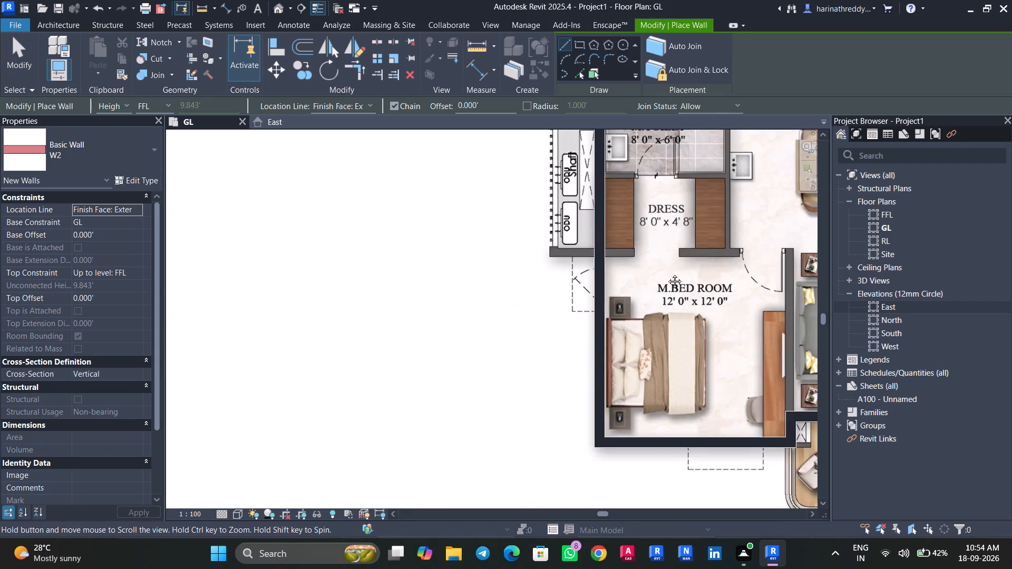
pyautogui.moveTo(667, 273); pyautogui.dragTo(495, 365, button='middle')
pyautogui.moveTo(609, 399); pyautogui.dragTo(609, 251, button='middle')
pyautogui.scroll(11, 606, 345)
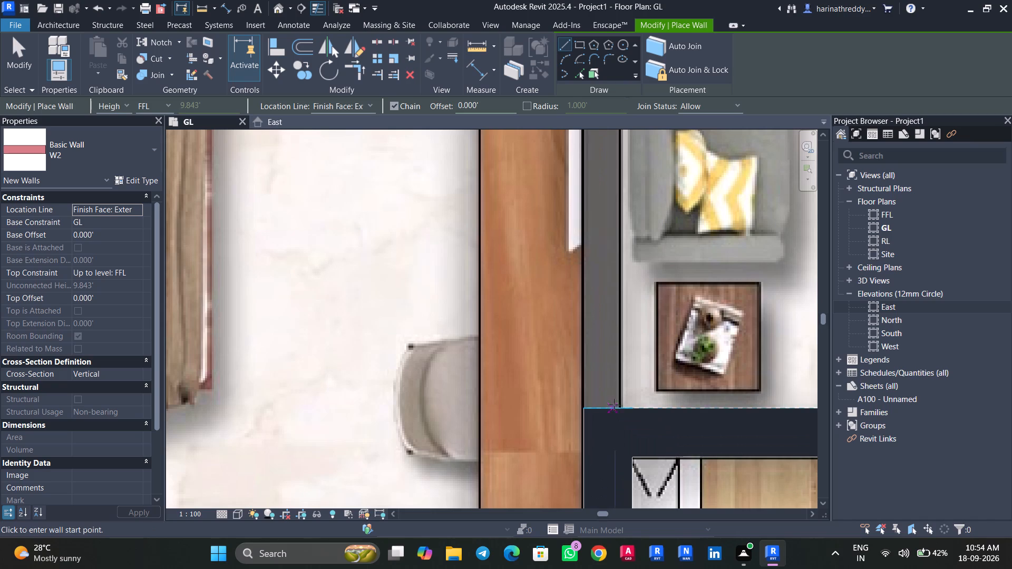
pyautogui.click(620, 407)
pyautogui.press('space')
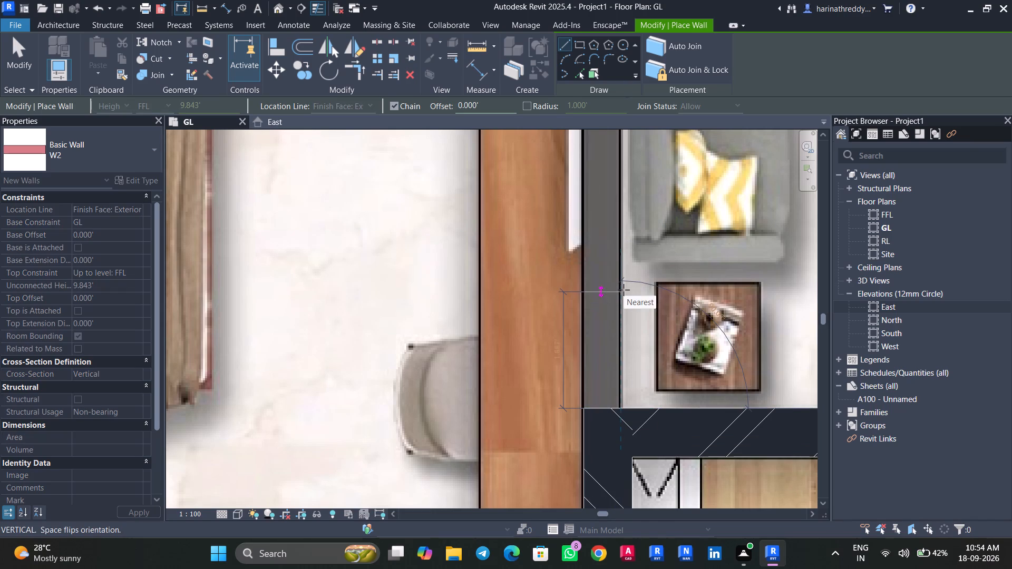
pyautogui.moveTo(616, 241); pyautogui.dragTo(641, 456, button='middle')
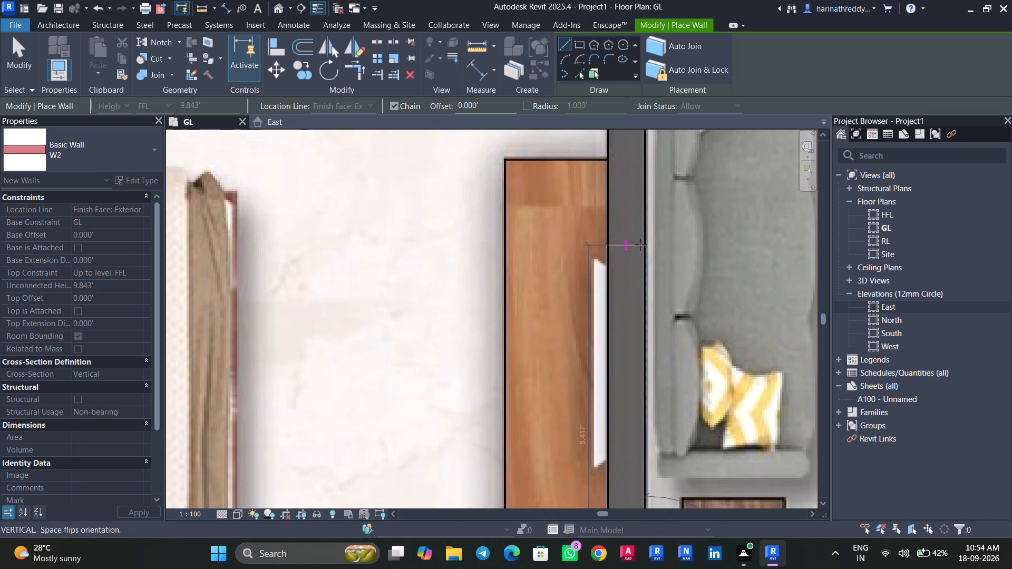
pyautogui.moveTo(639, 243); pyautogui.dragTo(622, 480, button='middle')
pyautogui.moveTo(624, 281); pyautogui.dragTo(629, 477, button='middle')
pyautogui.scroll(6, 624, 322)
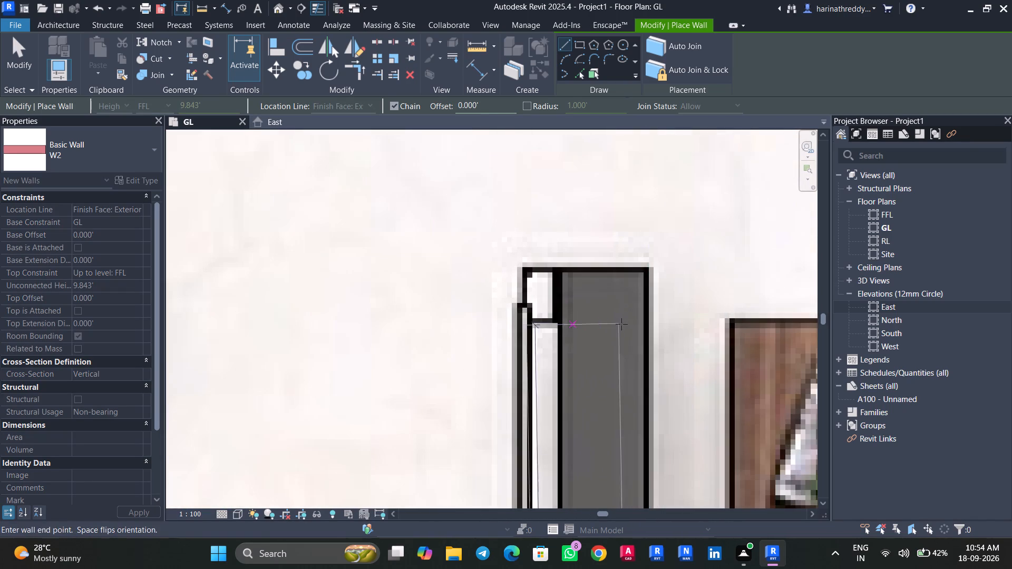
pyautogui.click(644, 267)
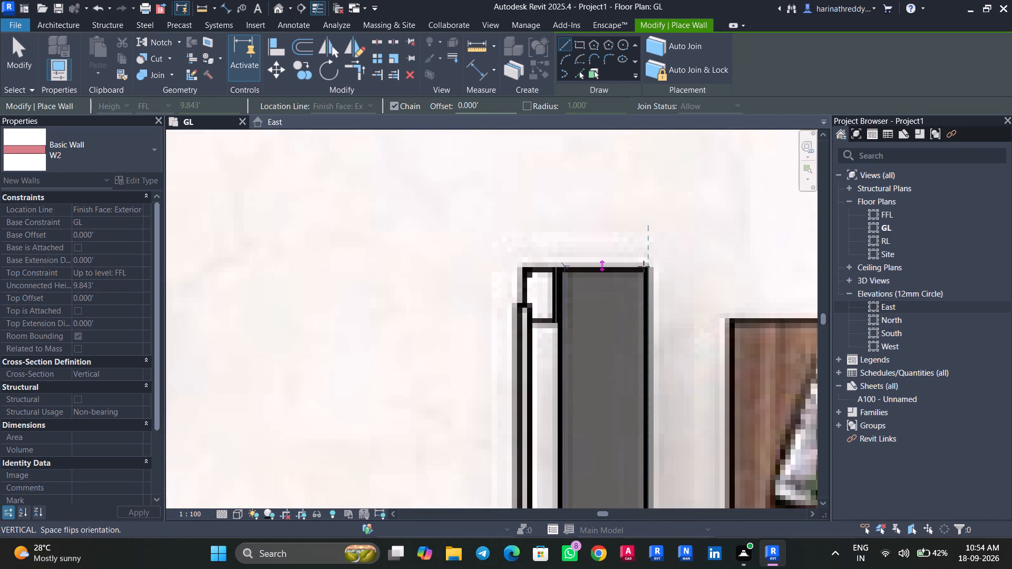
pyautogui.press('Escape')
pyautogui.press('Escape')
pyautogui.scroll(-7, 588, 363)
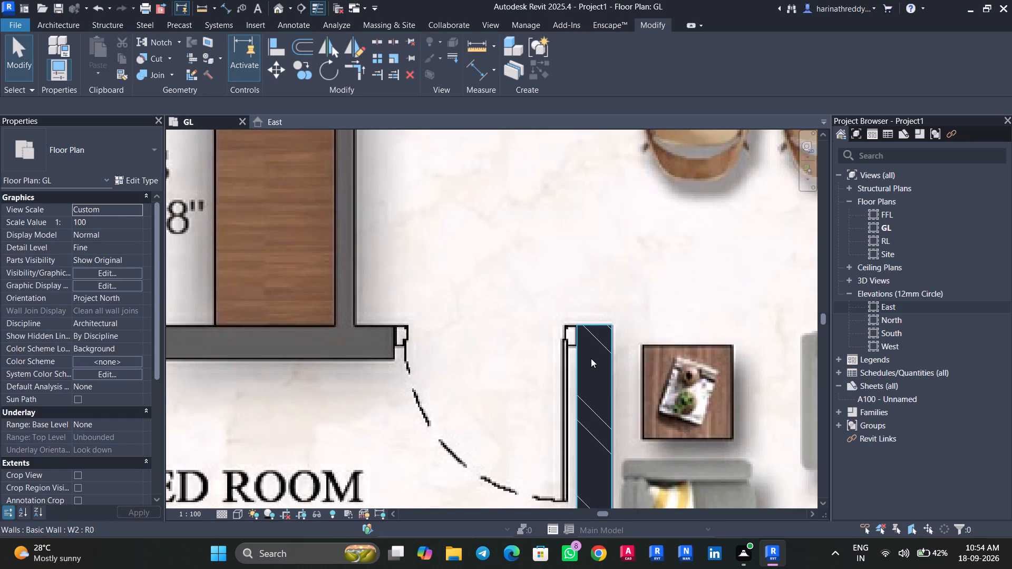
# Draw a W2 wall from that wall's upper end between M.Bed Room and Dress, past the outer wall to the ODU ledge's outer end.
pyautogui.press('w')
pyautogui.press('a')
pyautogui.click(575, 327)
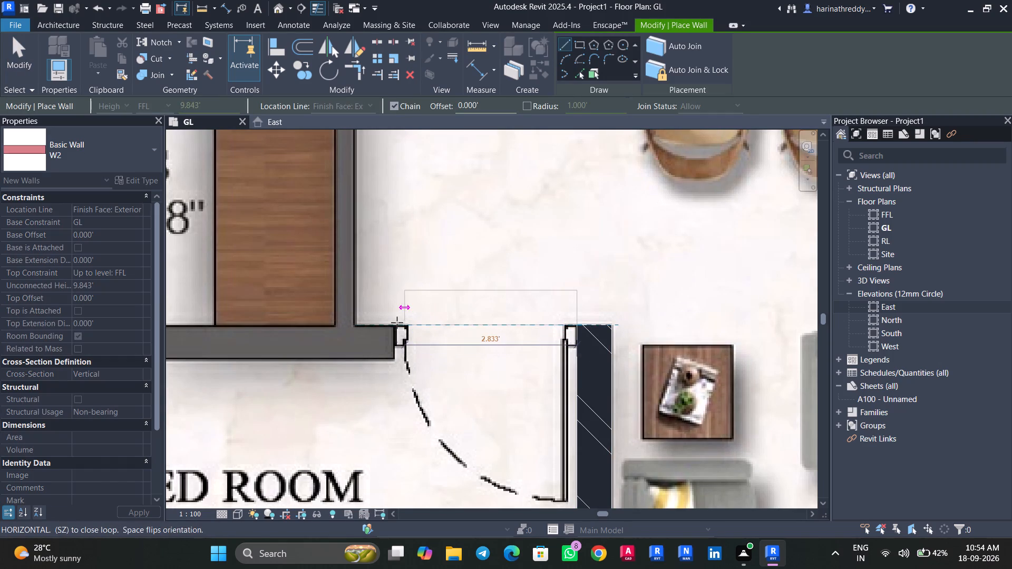
pyautogui.press('space')
pyautogui.moveTo(395, 322); pyautogui.dragTo(644, 332, button='middle')
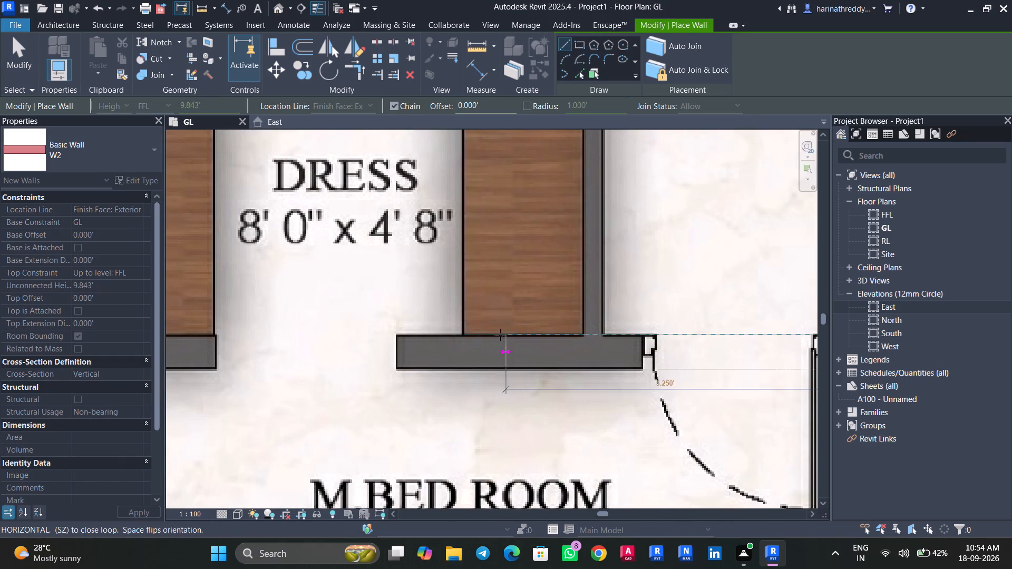
pyautogui.moveTo(490, 340); pyautogui.dragTo(838, 368, button='middle')
pyautogui.moveTo(570, 372); pyautogui.dragTo(770, 369, button='middle')
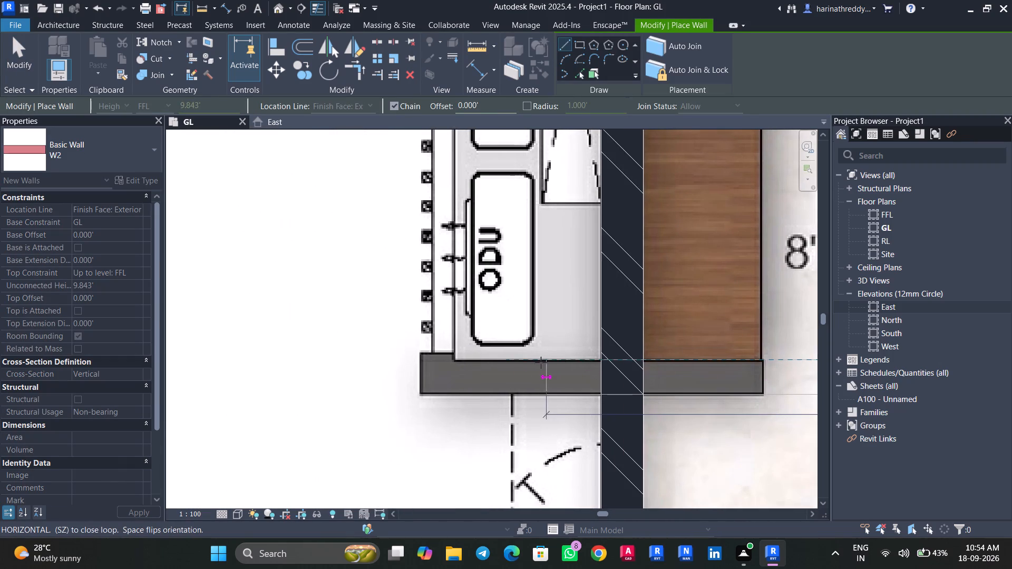
pyautogui.moveTo(478, 361); pyautogui.dragTo(620, 369, button='middle')
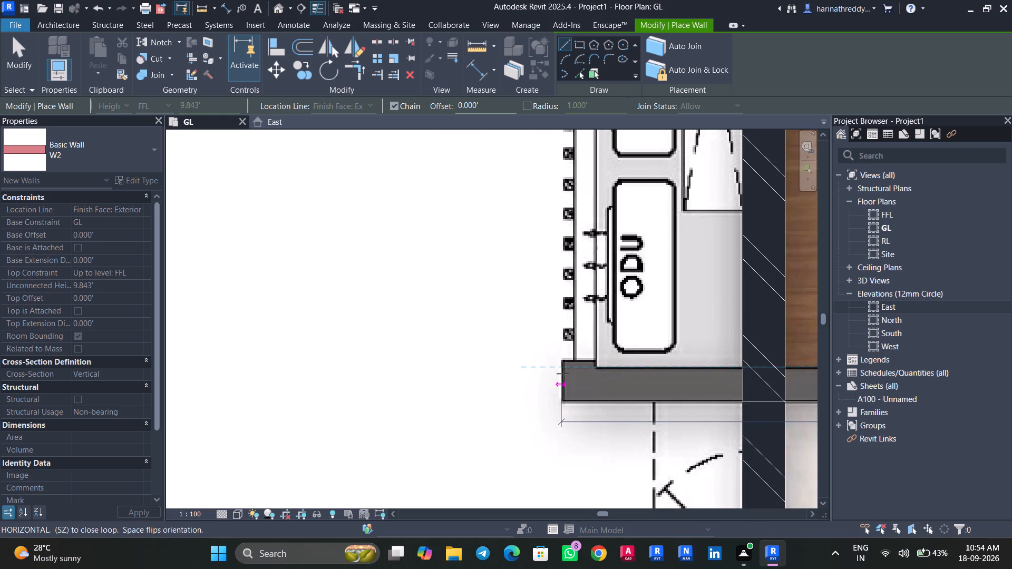
pyautogui.click(562, 374)
pyautogui.press('Escape')
pyautogui.press('Escape')
pyautogui.press('Escape')
pyautogui.press('Escape')
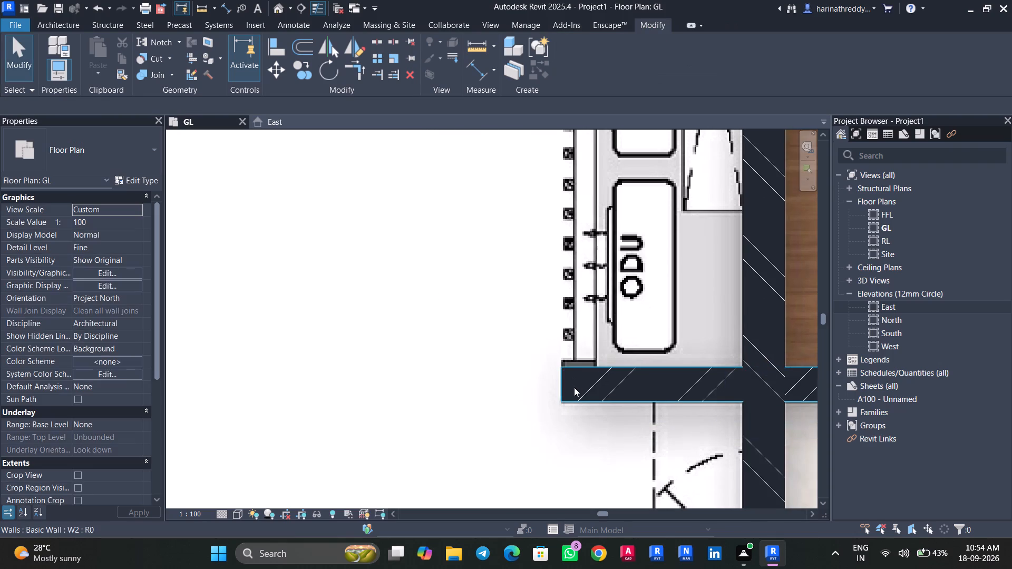
# Draw a W2 wall about 3' long outward from the outer wall along the ODU shaft ledge's upper end, beside M.Toilet.
pyautogui.scroll(-7, 574, 387)
pyautogui.moveTo(581, 398); pyautogui.dragTo(593, 476, button='middle')
pyautogui.moveTo(600, 347); pyautogui.dragTo(597, 381, button='middle')
pyautogui.scroll(11, 582, 389)
pyautogui.scroll(-4, 582, 389)
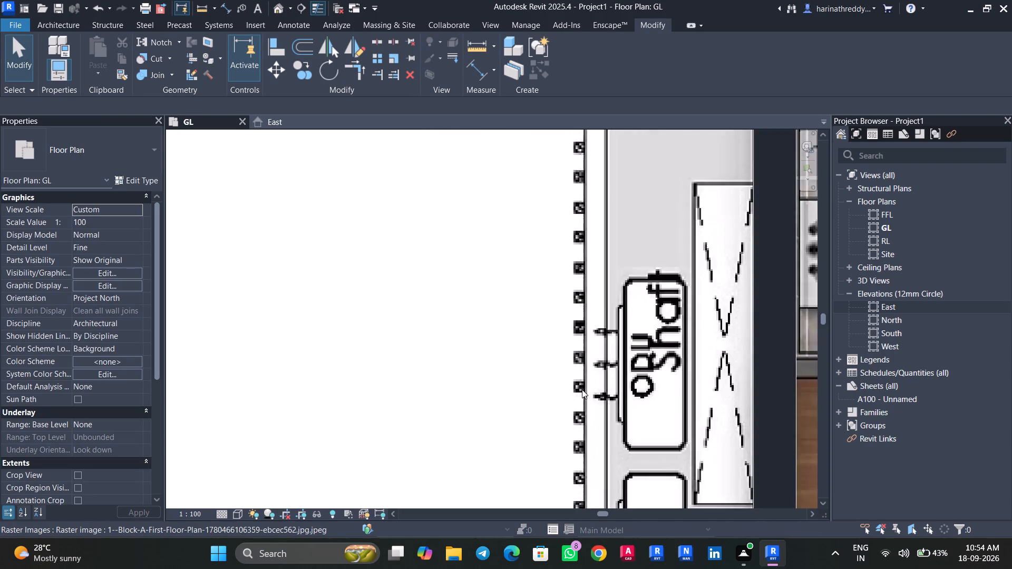
pyautogui.scroll(-11, 582, 389)
pyautogui.scroll(4, 624, 292)
pyautogui.moveTo(599, 317); pyautogui.dragTo(576, 281, button='middle')
pyautogui.press('w')
pyautogui.press('w')
pyautogui.press('a')
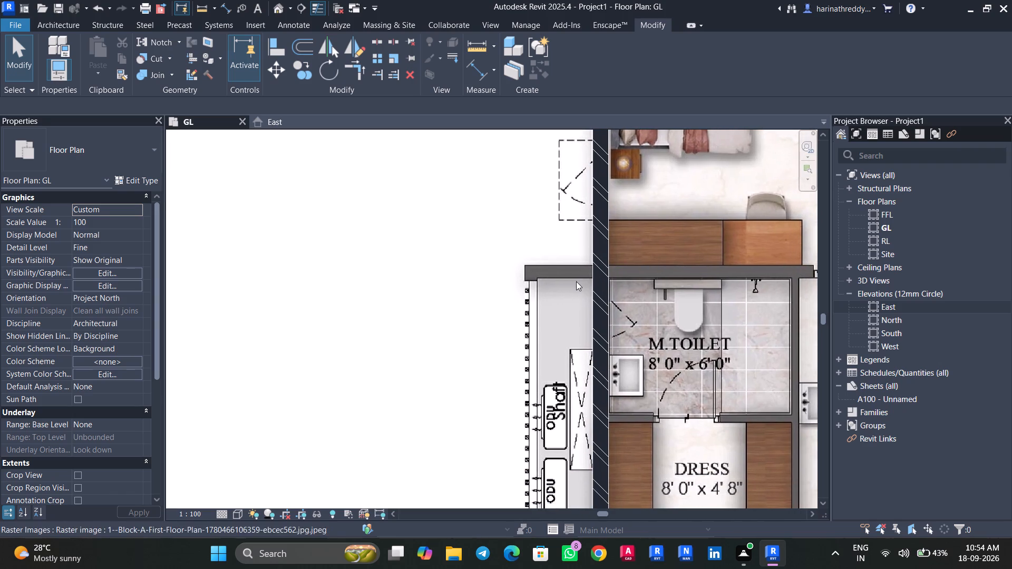
pyautogui.scroll(6, 588, 264)
pyautogui.press('Escape')
pyautogui.press('Escape')
pyautogui.write('WA')
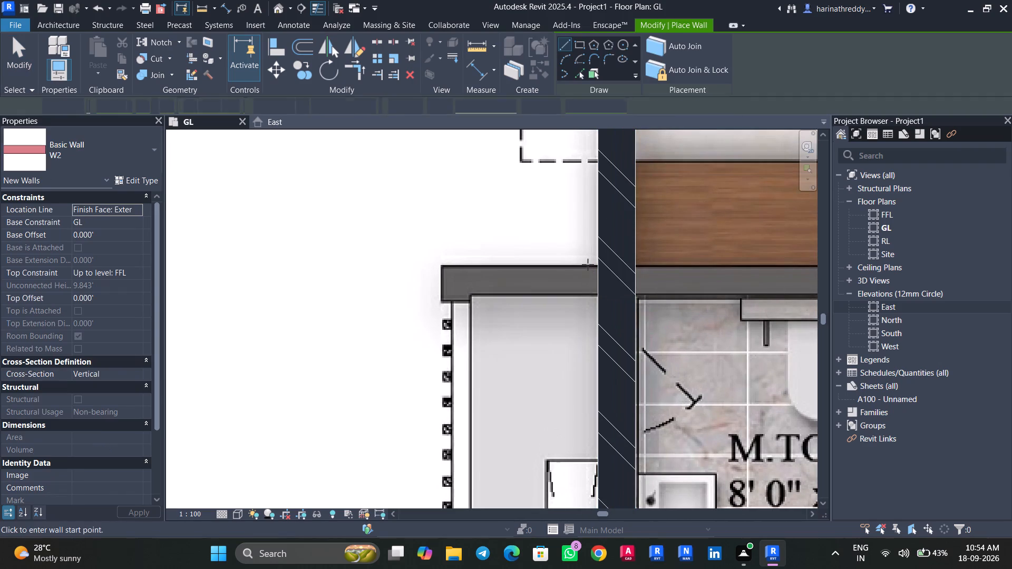
pyautogui.click(596, 266)
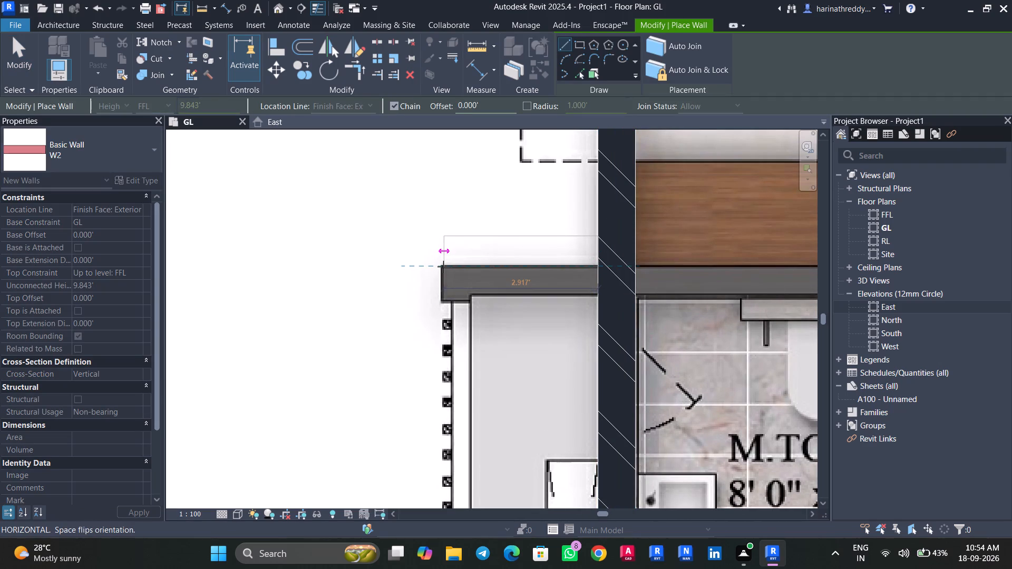
pyautogui.press('space')
pyautogui.scroll(7, 437, 267)
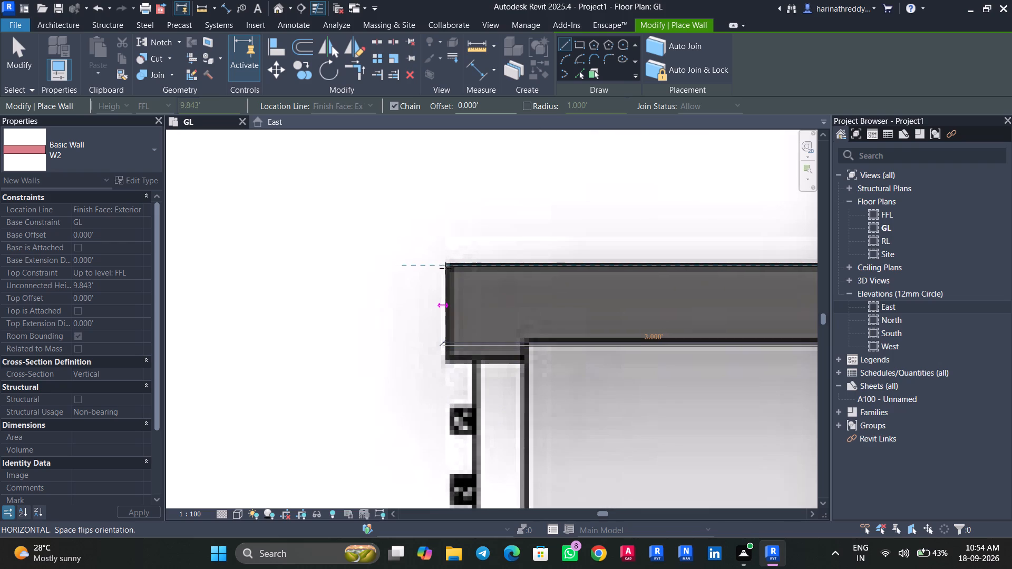
pyautogui.scroll(10, 453, 267)
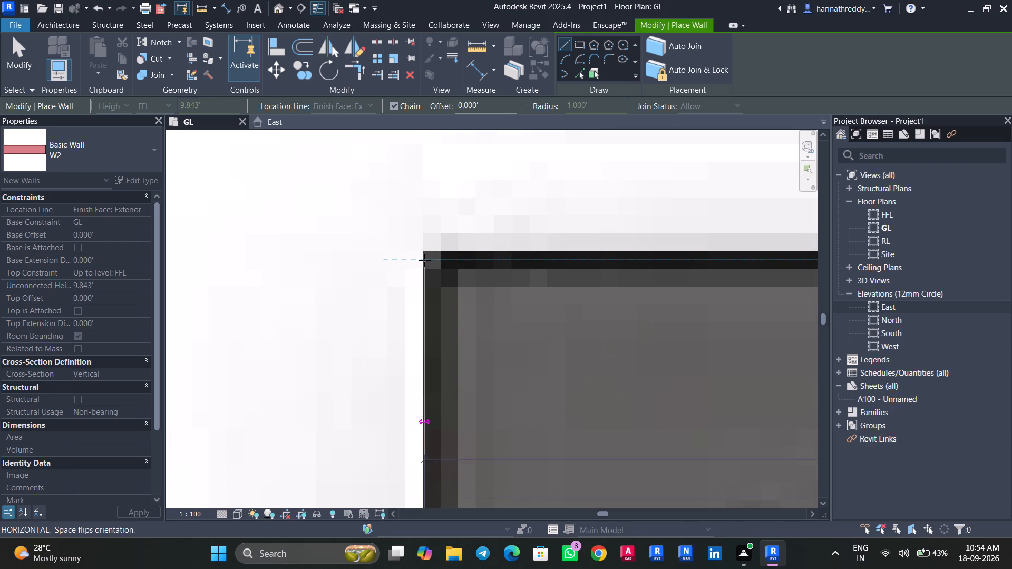
pyautogui.click(424, 260)
pyautogui.press('Escape')
pyautogui.press('Escape')
pyautogui.press('Escape')
pyautogui.press('Escape')
pyautogui.press('Escape')
# Nudge the W2 wall at the ODU ledge's upper end slightly upward to match the image.
pyautogui.scroll(-14, 442, 289)
pyautogui.click(511, 310)
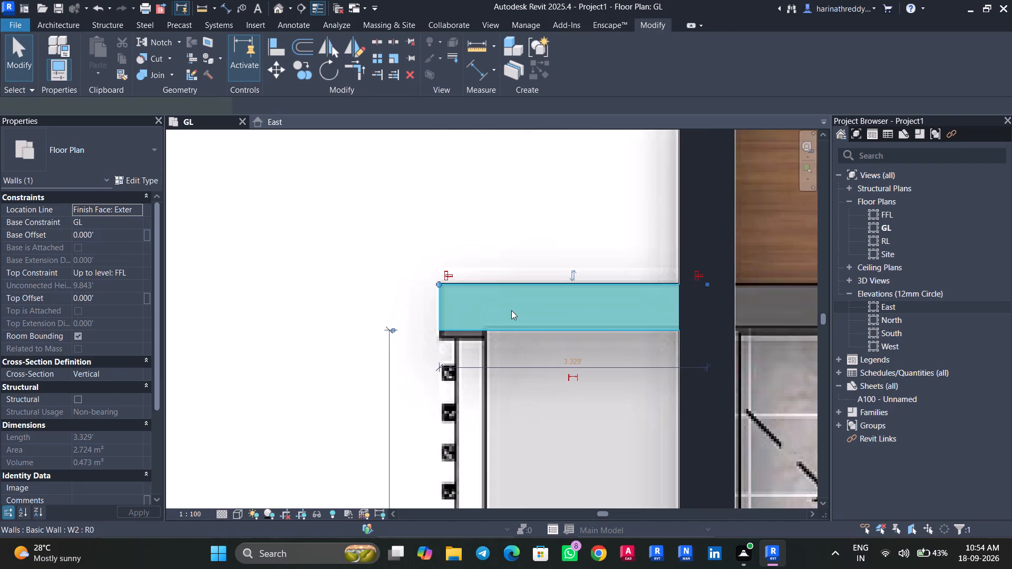
pyautogui.press('Up')
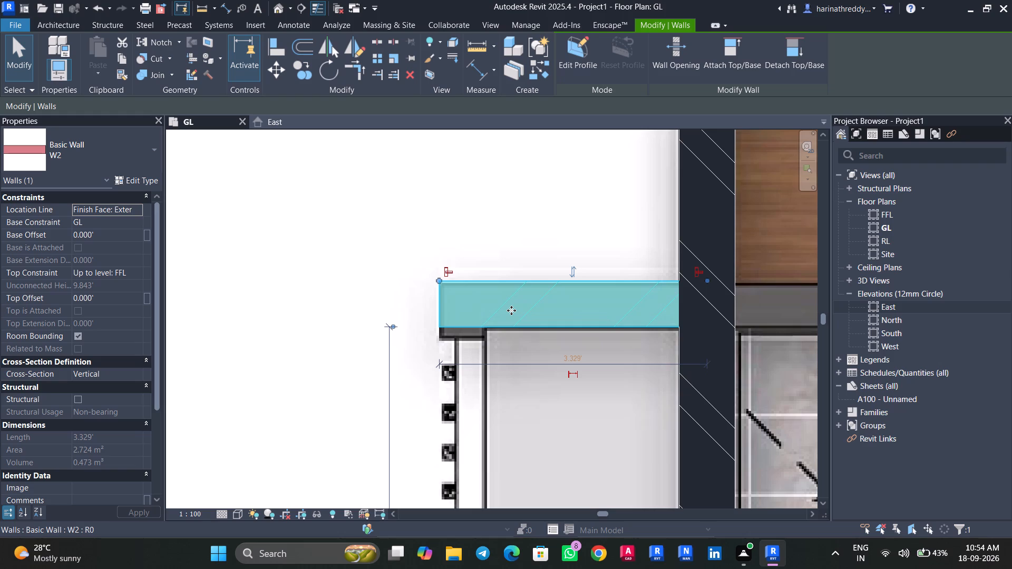
pyautogui.press('Down')
pyautogui.press('Up')
pyautogui.press('Escape')
# Examine the W2 wall at the ODU ledge's lower end and the walls around M.Bed Room against the image.
pyautogui.scroll(-7, 511, 315)
pyautogui.moveTo(515, 332); pyautogui.dragTo(549, 122, button='middle')
pyautogui.moveTo(548, 271); pyautogui.dragTo(548, 149, button='middle')
pyautogui.scroll(1, 547, 284)
pyautogui.scroll(-1, 547, 284)
pyautogui.scroll(3, 547, 284)
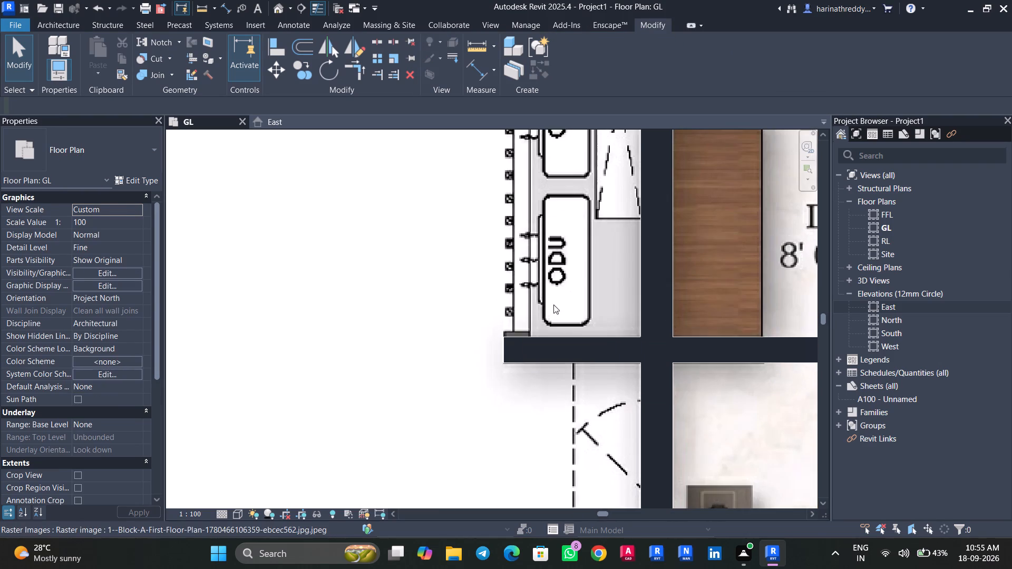
pyautogui.click(584, 358)
pyautogui.scroll(1, 583, 357)
pyautogui.scroll(-1, 583, 357)
pyautogui.scroll(2, 583, 357)
pyautogui.press('Escape')
pyautogui.click(574, 352)
pyautogui.scroll(-6, 574, 352)
pyautogui.scroll(1, 574, 351)
pyautogui.scroll(-3, 574, 351)
pyautogui.moveTo(566, 377); pyautogui.dragTo(390, 317, button='middle')
pyautogui.moveTo(639, 348); pyautogui.dragTo(604, 244, button='middle')
pyautogui.press('Escape')
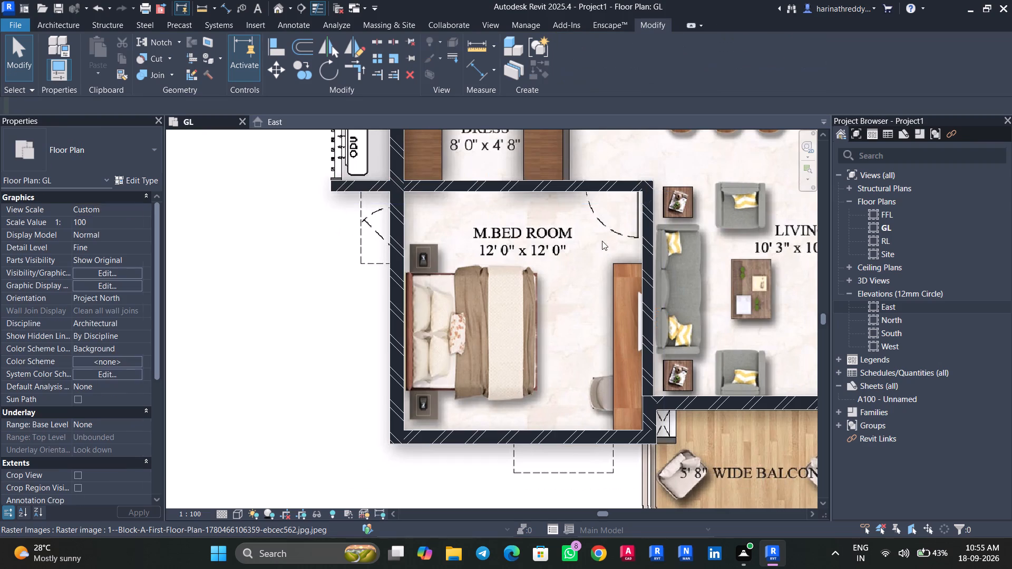
# Draw a W2 wall from the upper outer wall down between Bed Room-1 and Toilet-1, past Pooja to the Dining edge.
pyautogui.moveTo(607, 207); pyautogui.dragTo(497, 346, button='middle')
pyautogui.moveTo(479, 217); pyautogui.dragTo(554, 453, button='middle')
pyautogui.moveTo(607, 394); pyautogui.dragTo(599, 521, button='middle')
pyautogui.write('WA')
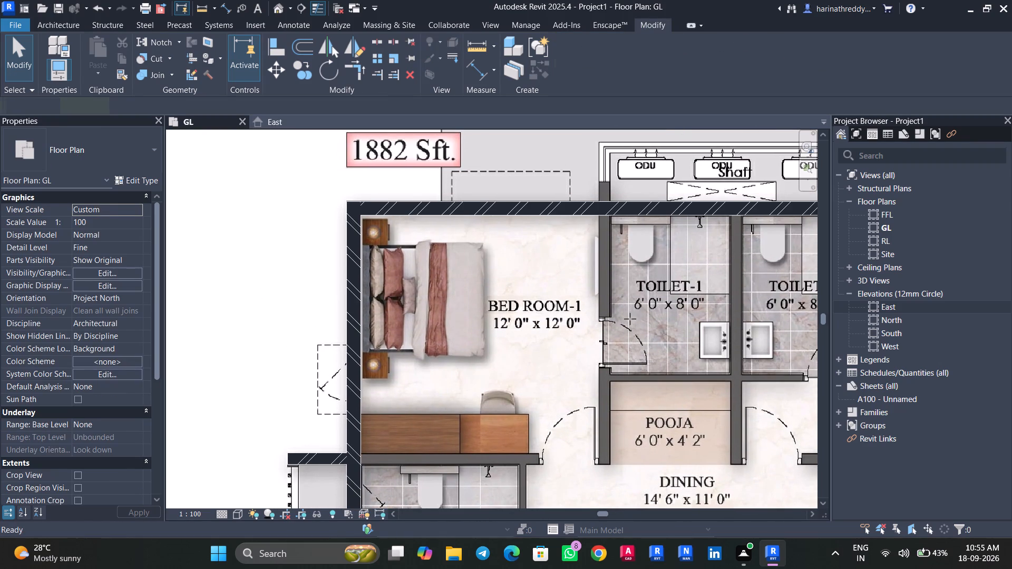
pyautogui.scroll(1, 627, 274)
pyautogui.moveTo(627, 274); pyautogui.dragTo(578, 366, button='middle')
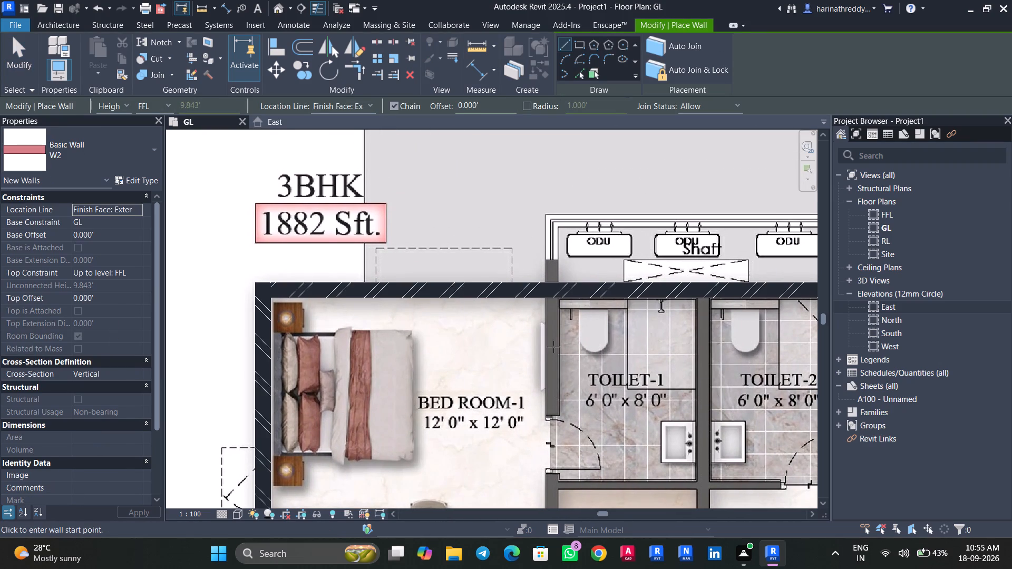
pyautogui.scroll(3, 544, 327)
pyautogui.scroll(-1, 544, 327)
pyautogui.scroll(1, 544, 327)
pyautogui.scroll(5, 548, 284)
pyautogui.click(544, 280)
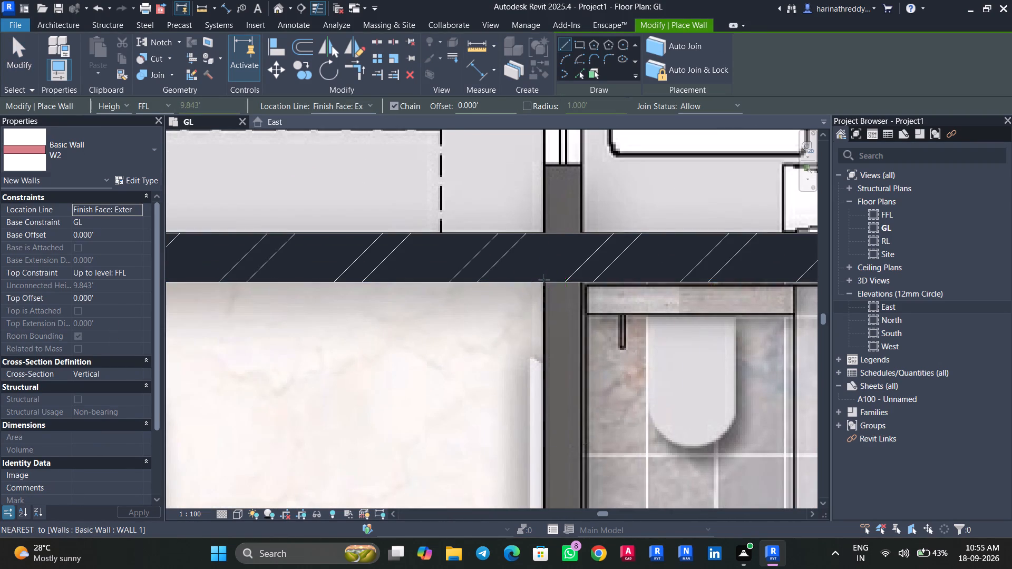
pyautogui.press('space')
pyautogui.moveTo(539, 410); pyautogui.dragTo(585, 158, button='middle')
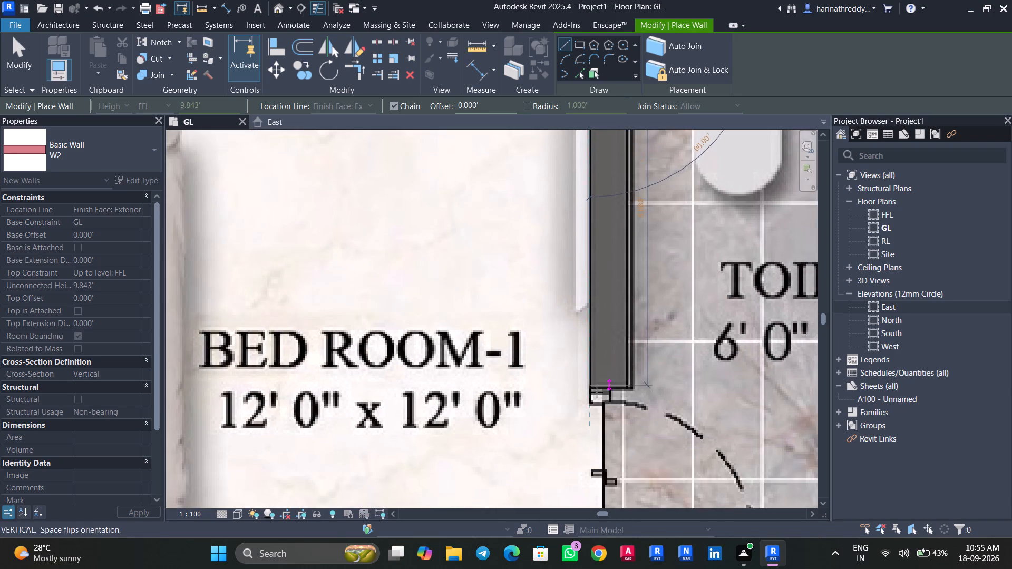
pyautogui.moveTo(594, 421); pyautogui.dragTo(594, 41, button='middle')
pyautogui.moveTo(589, 287); pyautogui.dragTo(583, 68, button='middle')
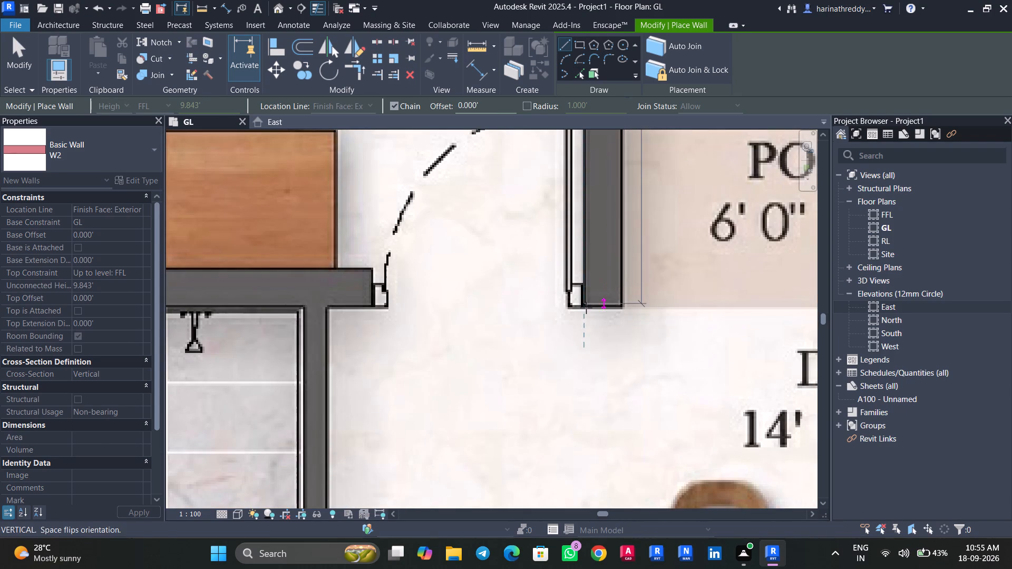
pyautogui.scroll(2, 586, 308)
pyautogui.scroll(-1, 586, 308)
pyautogui.scroll(6, 586, 308)
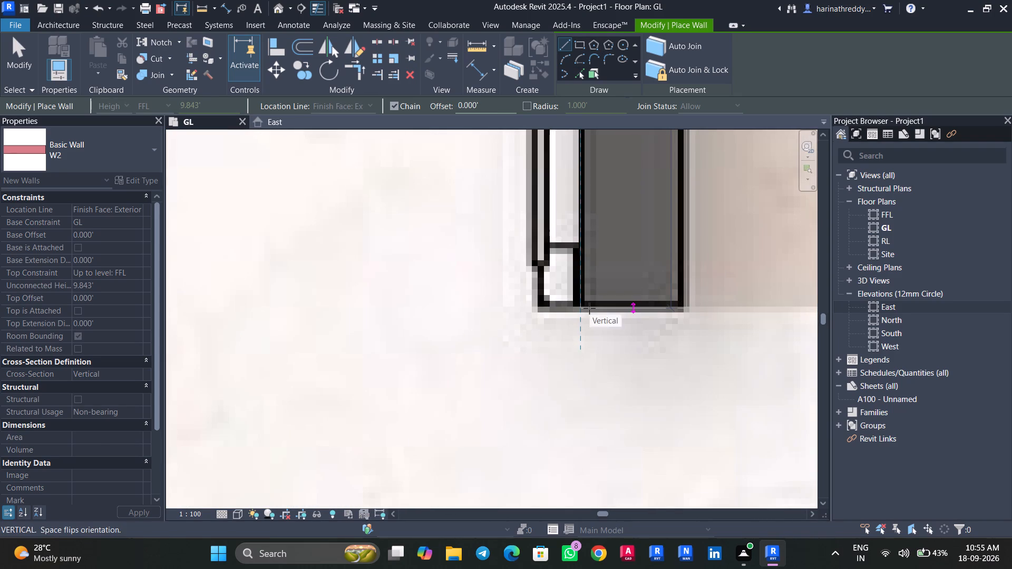
pyautogui.click(589, 308)
pyautogui.press('Escape')
# Examine the new W2 wall and the upper outer wall above Toilet-1 and Toilet-2 against the image.
pyautogui.scroll(-4, 577, 331)
pyautogui.scroll(1, 577, 331)
pyautogui.scroll(-12, 577, 331)
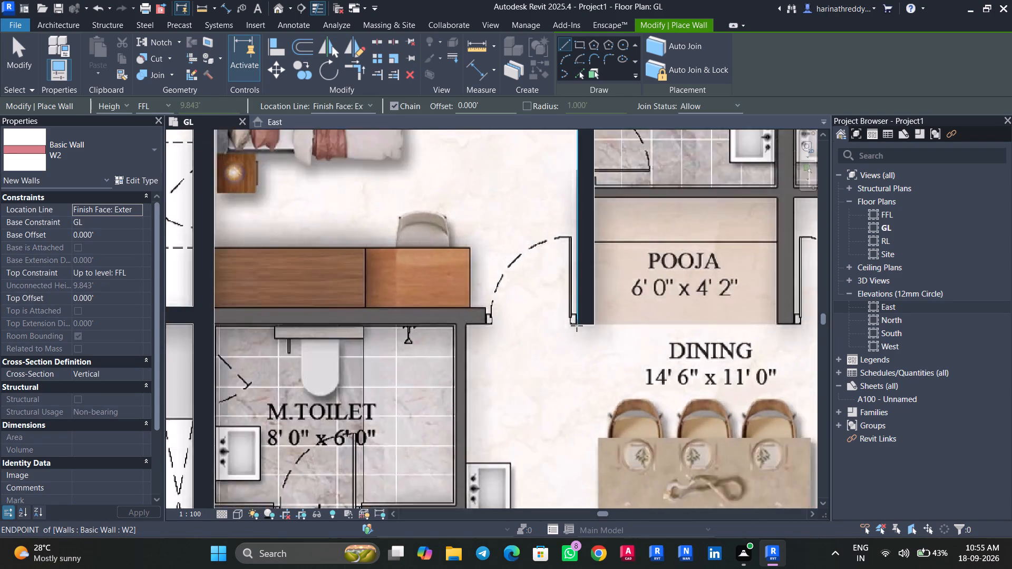
pyautogui.scroll(-7, 577, 326)
pyautogui.scroll(9, 640, 237)
pyautogui.scroll(-1, 637, 208)
pyautogui.scroll(6, 637, 208)
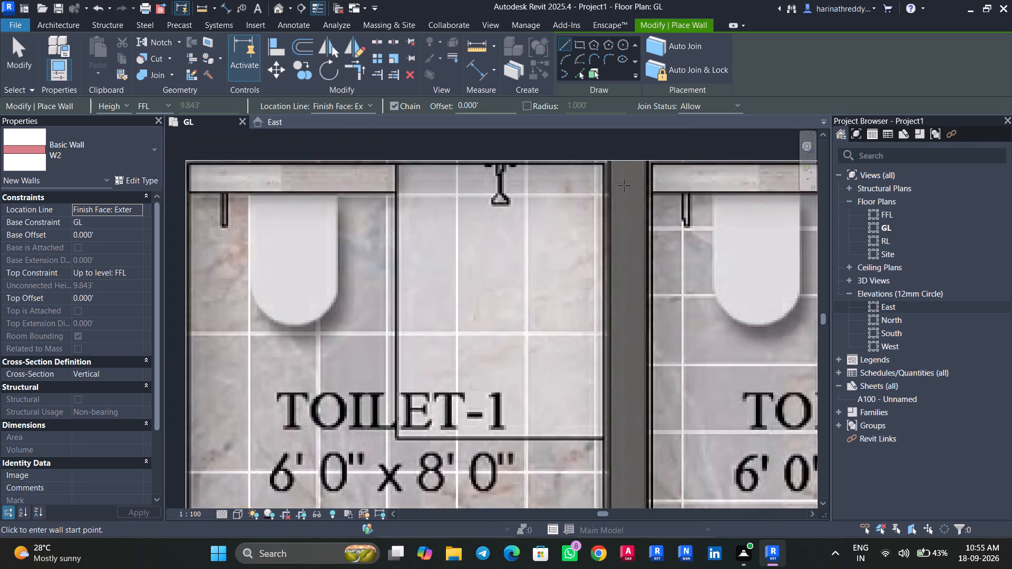
pyautogui.scroll(8, 624, 185)
pyautogui.moveTo(625, 195); pyautogui.dragTo(659, 342, button='middle')
pyautogui.scroll(1, 659, 342)
pyautogui.press('Escape')
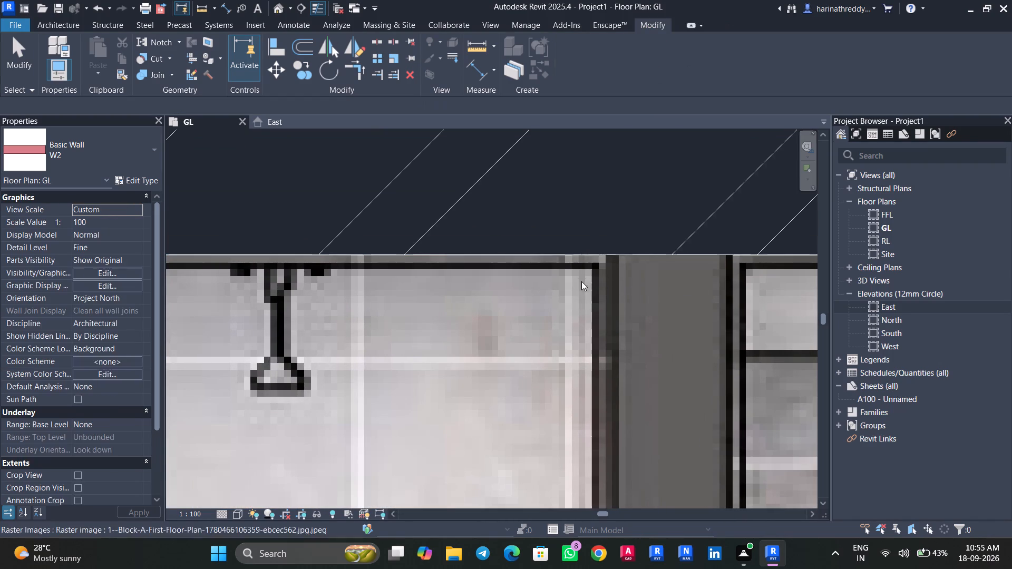
pyautogui.press('Escape')
pyautogui.click(585, 225)
pyautogui.scroll(-2, 585, 225)
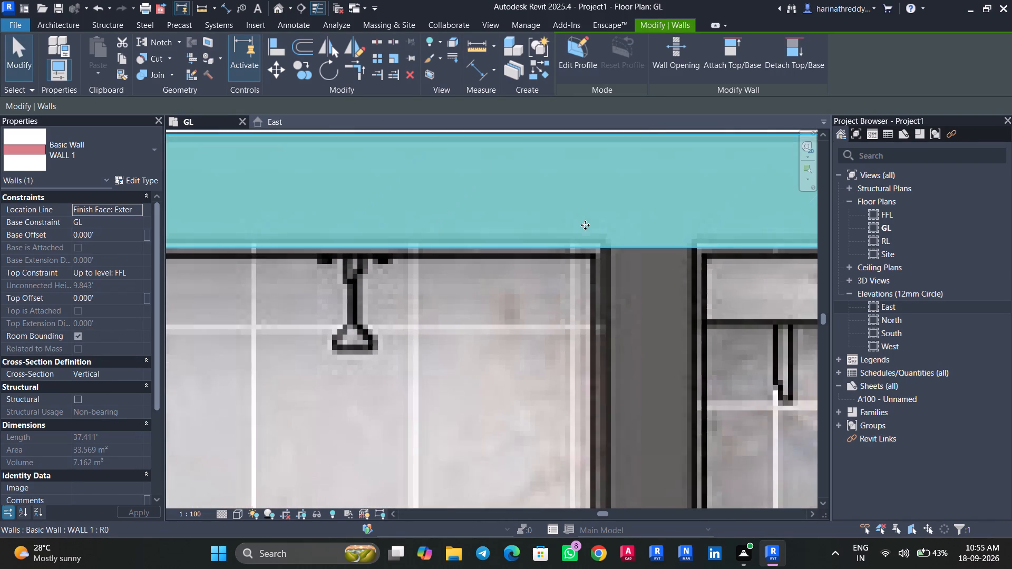
pyautogui.scroll(-6, 585, 225)
pyautogui.moveTo(635, 267); pyautogui.dragTo(646, 342, button='middle')
pyautogui.rightClick(646, 342)
pyautogui.press('Escape')
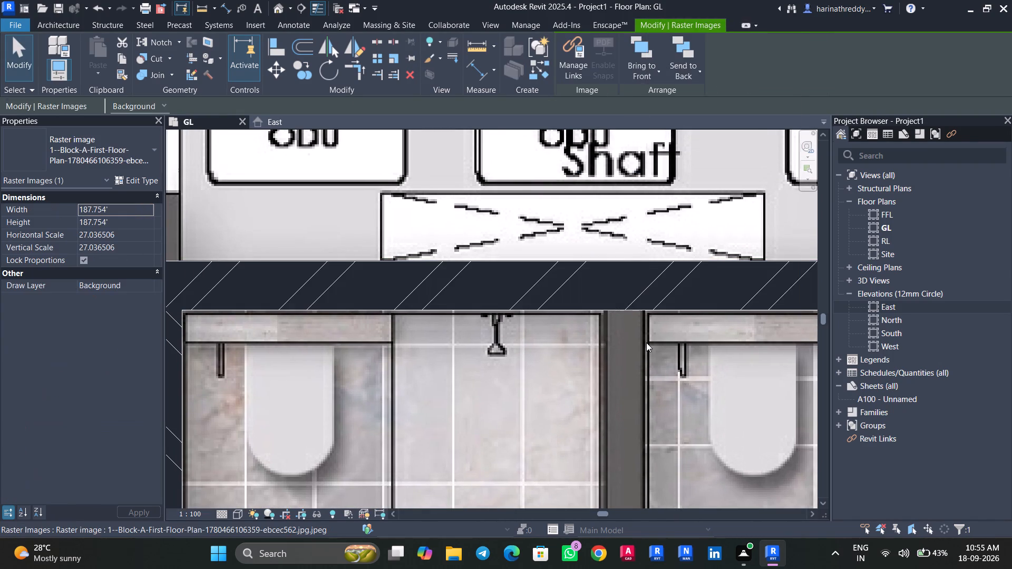
pyautogui.click(590, 303)
pyautogui.press('Escape')
pyautogui.press('Escape')
# Set the structure layer thickness of the WALL 1 type to 0.65', starting from the upper outer wall.
pyautogui.click(689, 279)
pyautogui.scroll(-5, 620, 349)
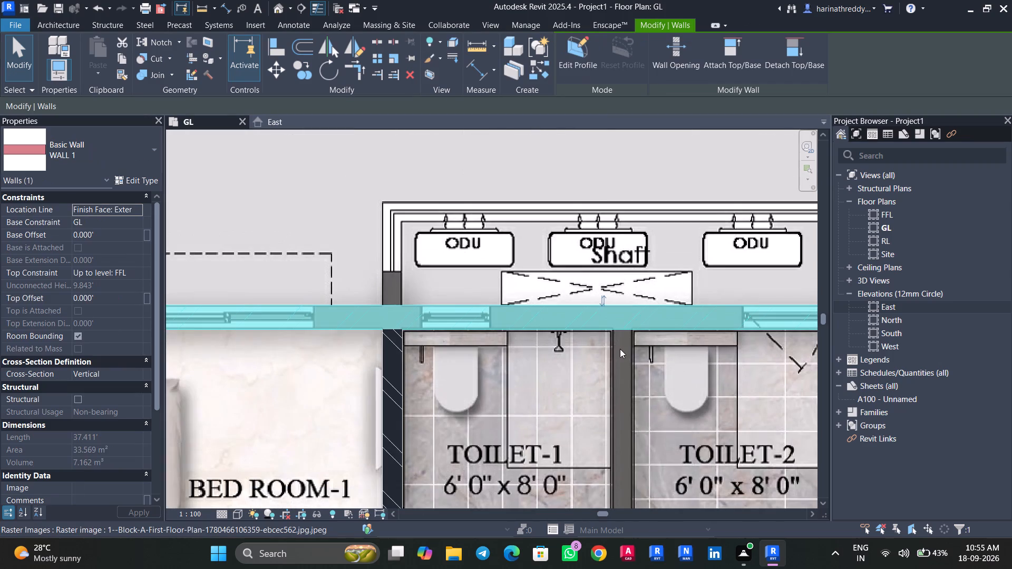
pyautogui.scroll(-3, 620, 349)
pyautogui.scroll(10, 795, 363)
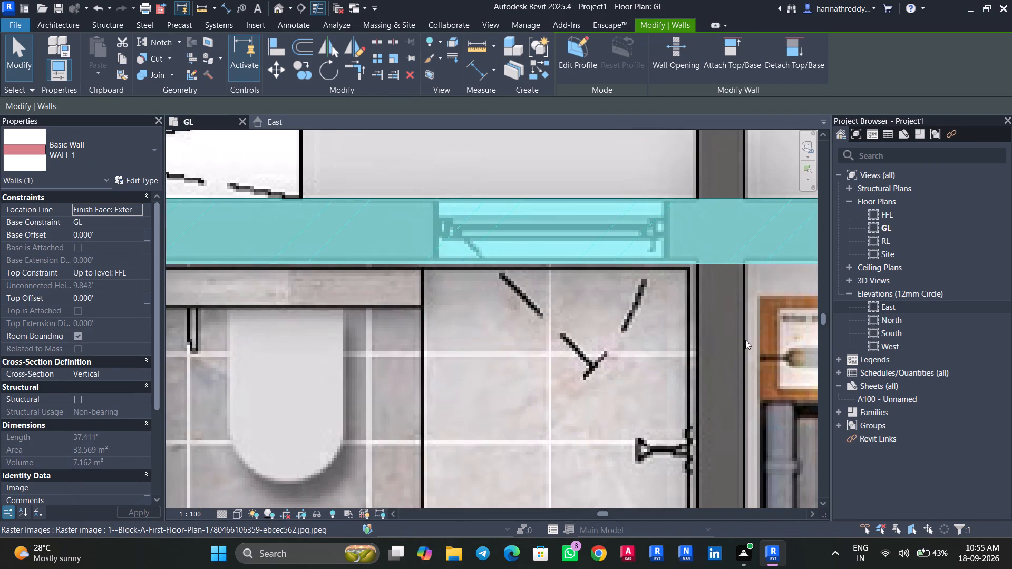
pyautogui.scroll(-6, 609, 382)
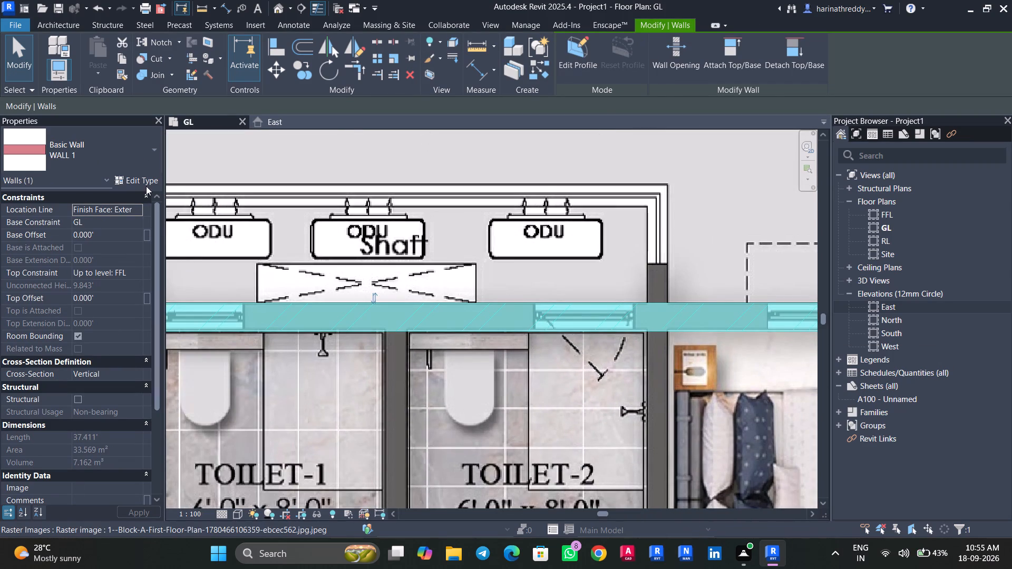
pyautogui.click(144, 183)
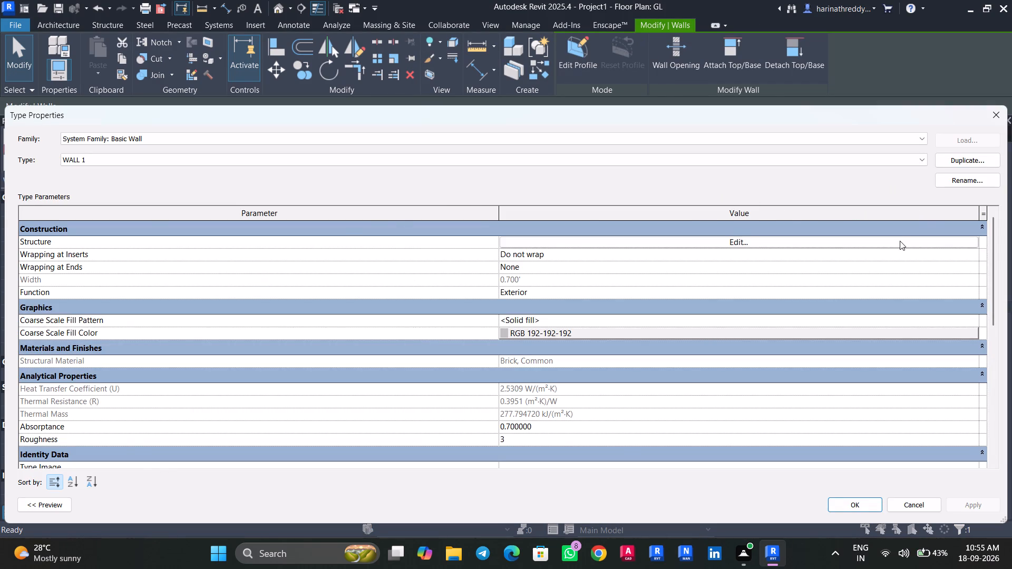
pyautogui.click(900, 241)
pyautogui.click(521, 233)
pyautogui.click(520, 239)
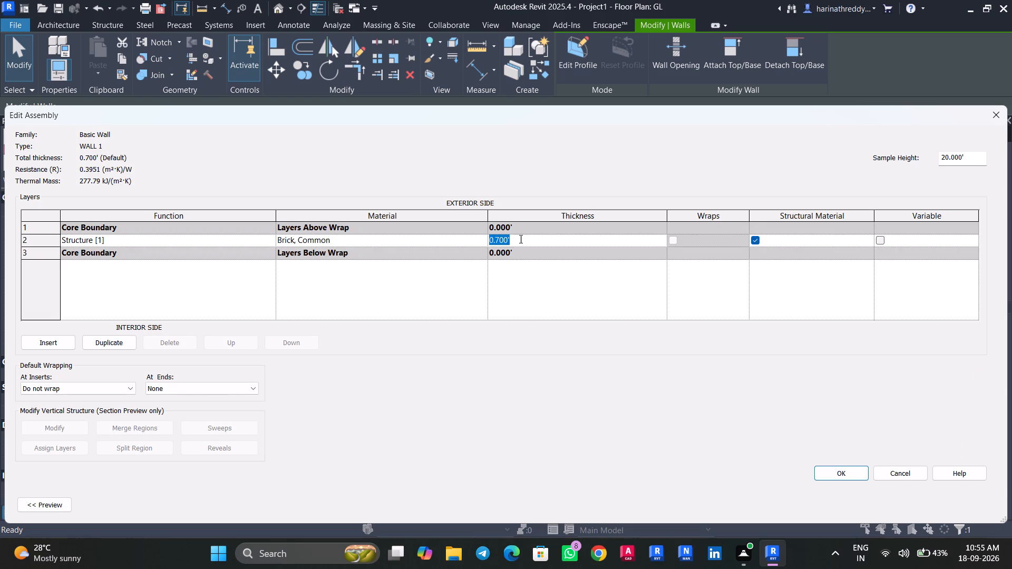
pyautogui.write("0.65'")
pyautogui.press('Return')
pyautogui.click(821, 478)
pyautogui.click(980, 512)
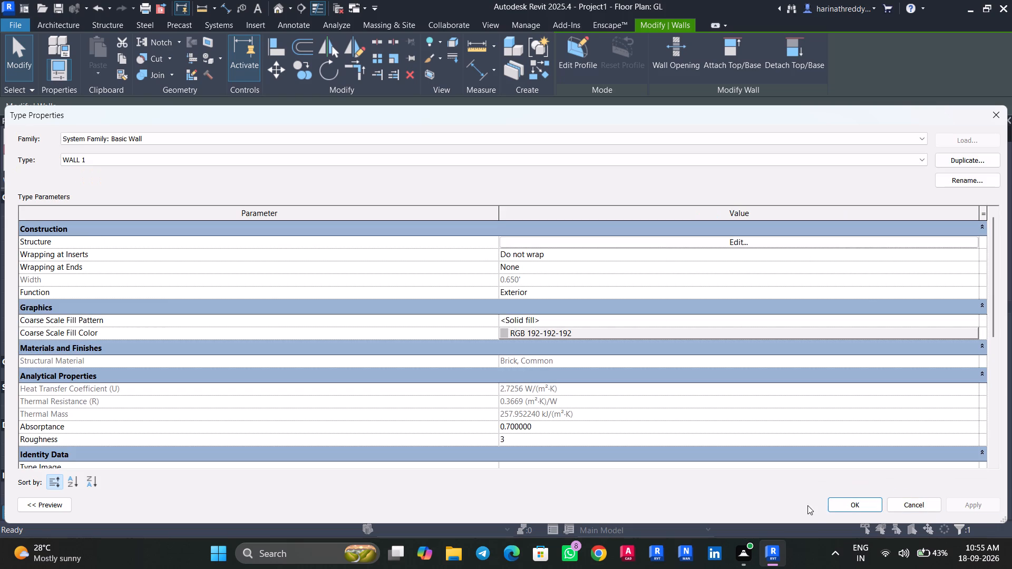
pyautogui.click(834, 504)
pyautogui.press('Escape')
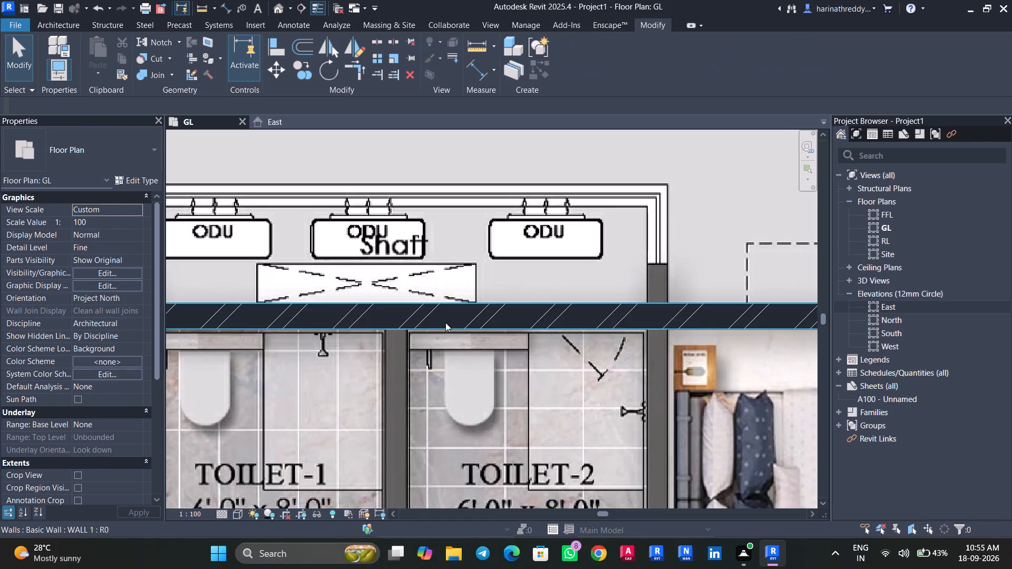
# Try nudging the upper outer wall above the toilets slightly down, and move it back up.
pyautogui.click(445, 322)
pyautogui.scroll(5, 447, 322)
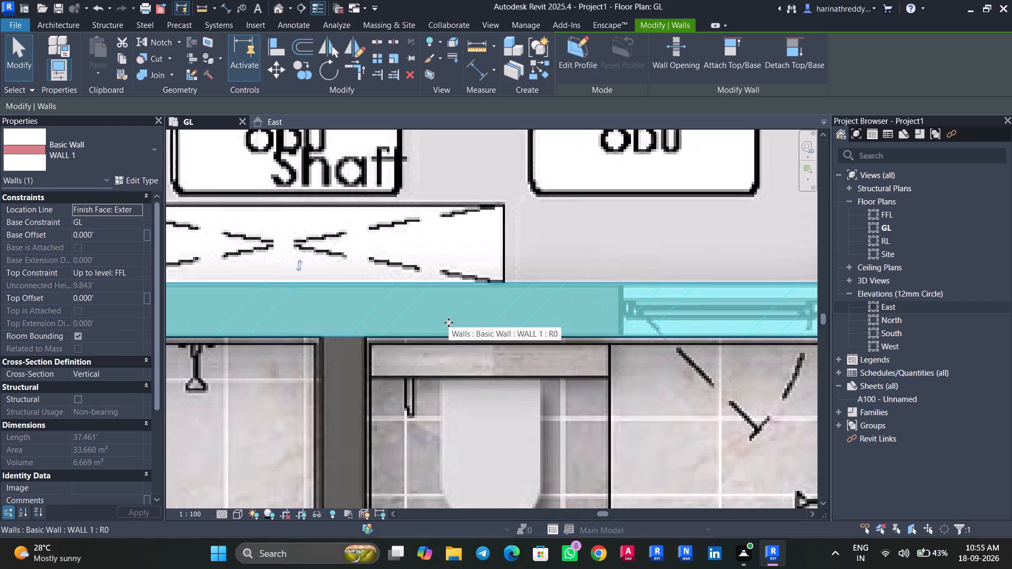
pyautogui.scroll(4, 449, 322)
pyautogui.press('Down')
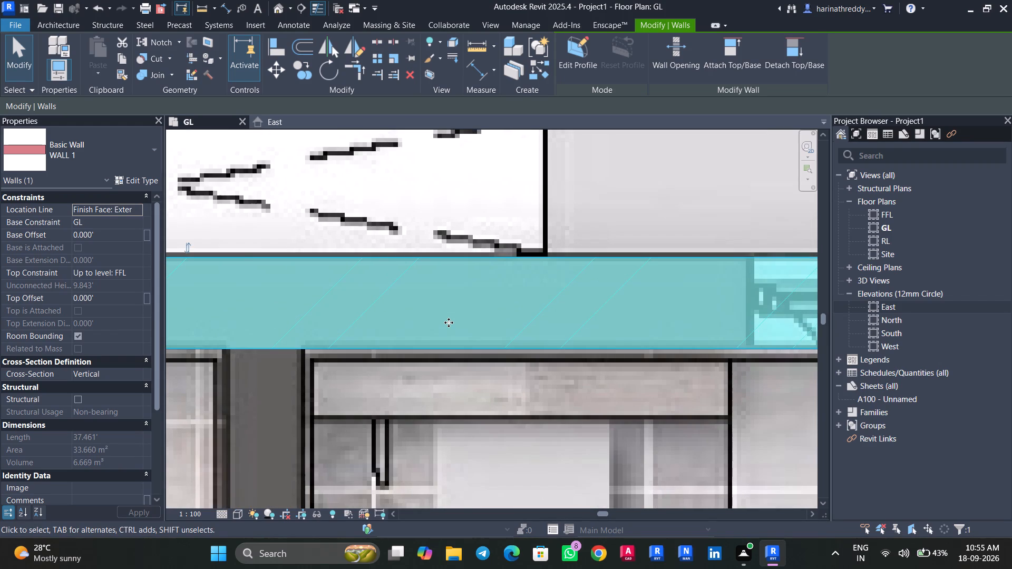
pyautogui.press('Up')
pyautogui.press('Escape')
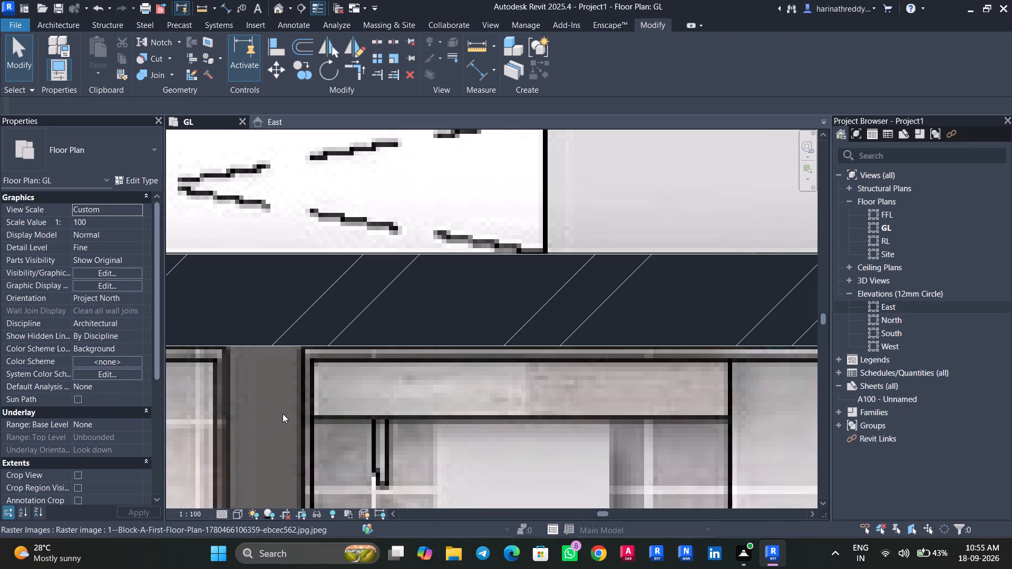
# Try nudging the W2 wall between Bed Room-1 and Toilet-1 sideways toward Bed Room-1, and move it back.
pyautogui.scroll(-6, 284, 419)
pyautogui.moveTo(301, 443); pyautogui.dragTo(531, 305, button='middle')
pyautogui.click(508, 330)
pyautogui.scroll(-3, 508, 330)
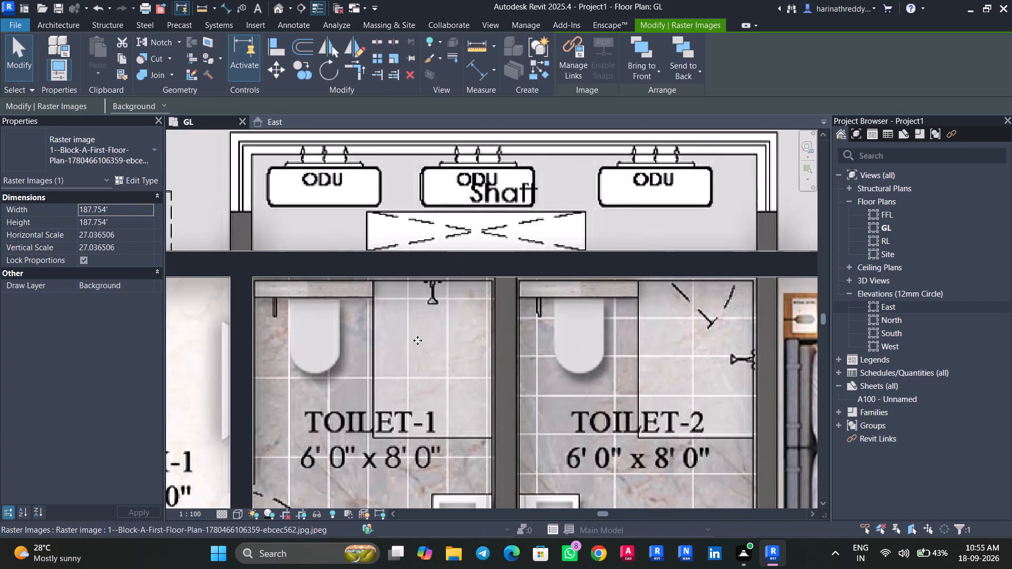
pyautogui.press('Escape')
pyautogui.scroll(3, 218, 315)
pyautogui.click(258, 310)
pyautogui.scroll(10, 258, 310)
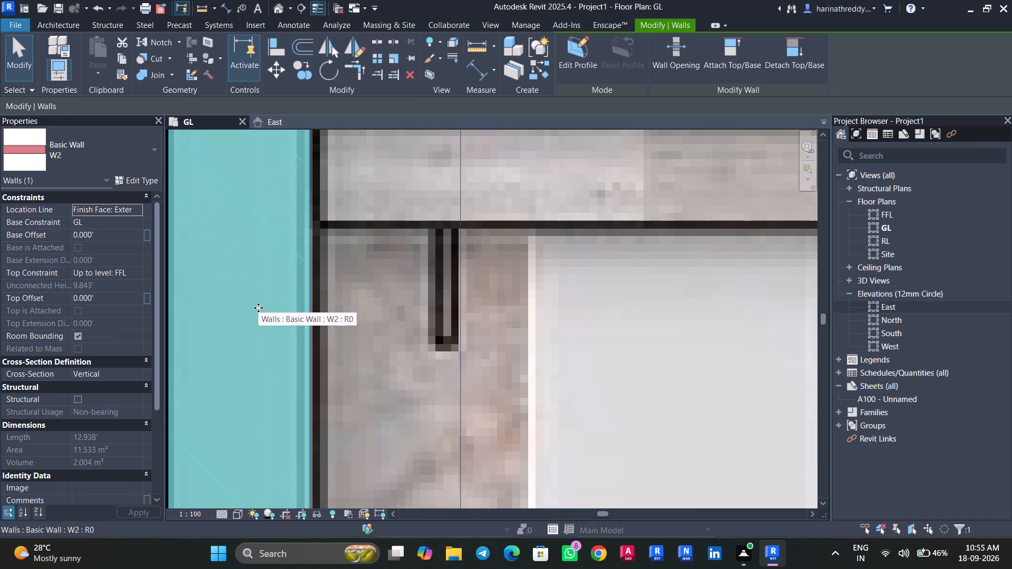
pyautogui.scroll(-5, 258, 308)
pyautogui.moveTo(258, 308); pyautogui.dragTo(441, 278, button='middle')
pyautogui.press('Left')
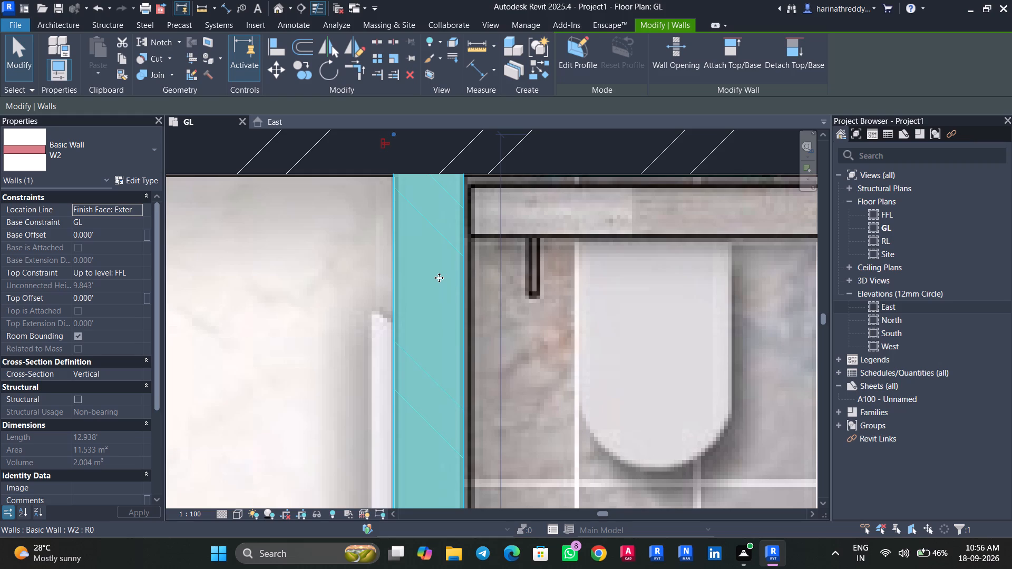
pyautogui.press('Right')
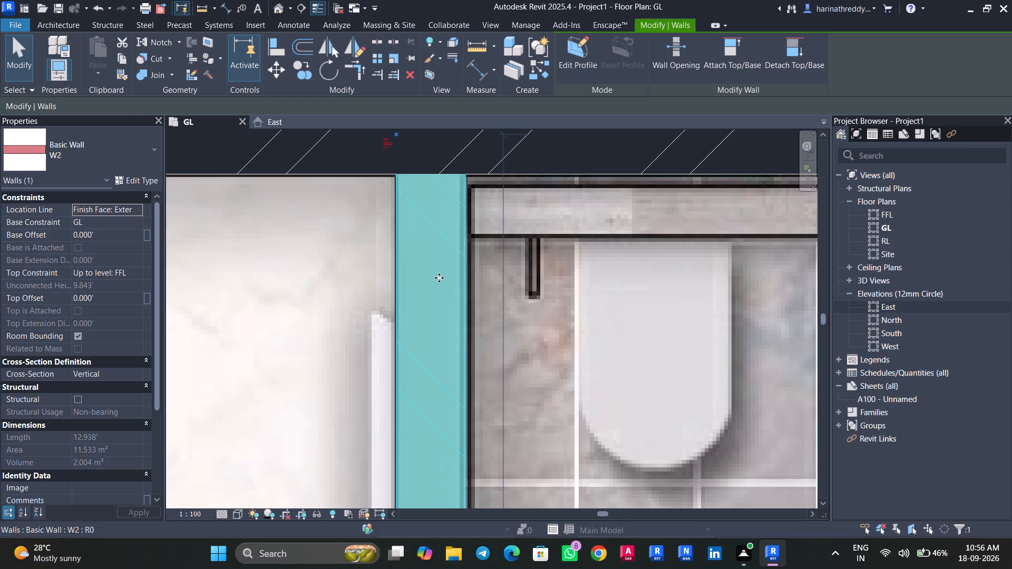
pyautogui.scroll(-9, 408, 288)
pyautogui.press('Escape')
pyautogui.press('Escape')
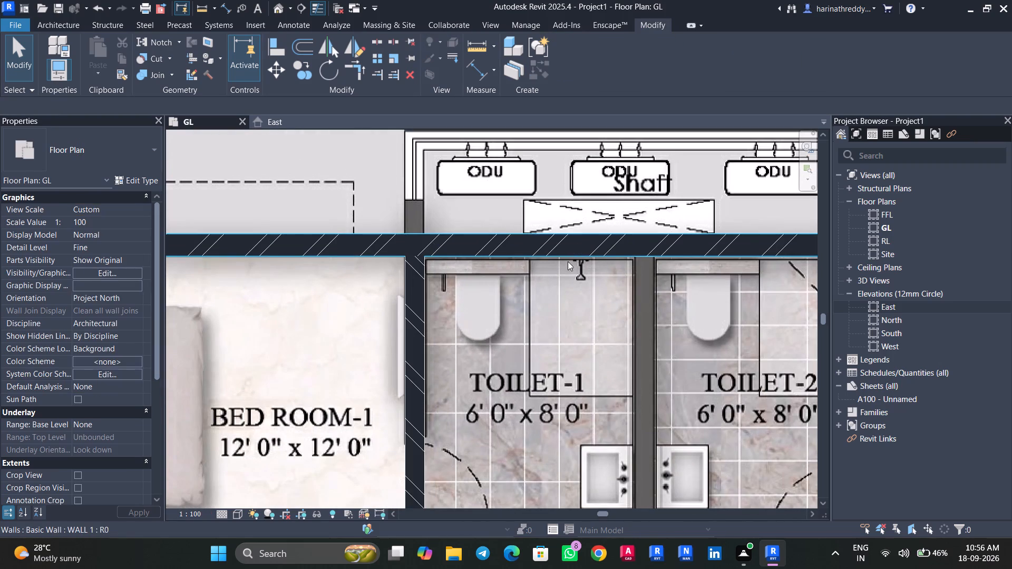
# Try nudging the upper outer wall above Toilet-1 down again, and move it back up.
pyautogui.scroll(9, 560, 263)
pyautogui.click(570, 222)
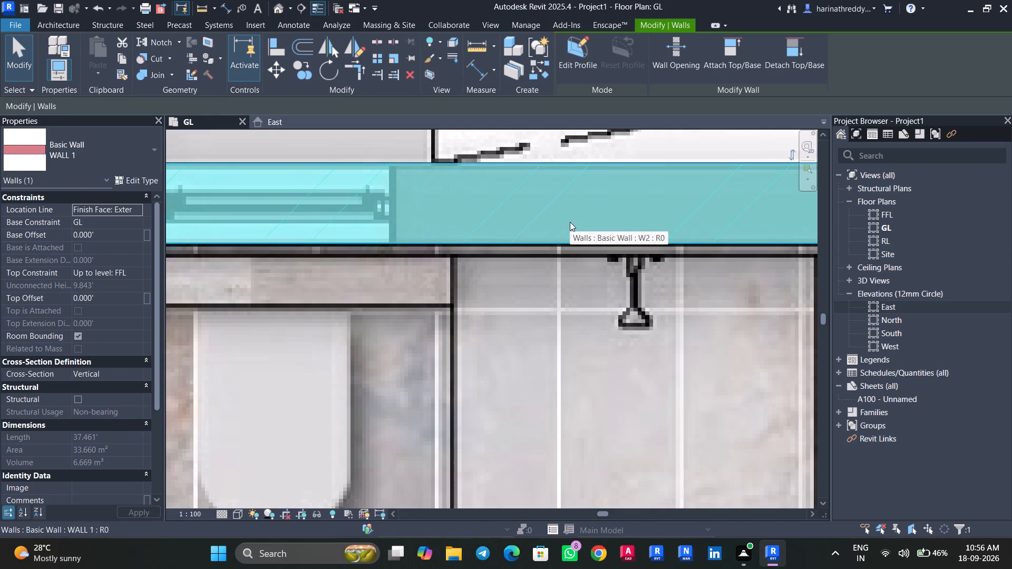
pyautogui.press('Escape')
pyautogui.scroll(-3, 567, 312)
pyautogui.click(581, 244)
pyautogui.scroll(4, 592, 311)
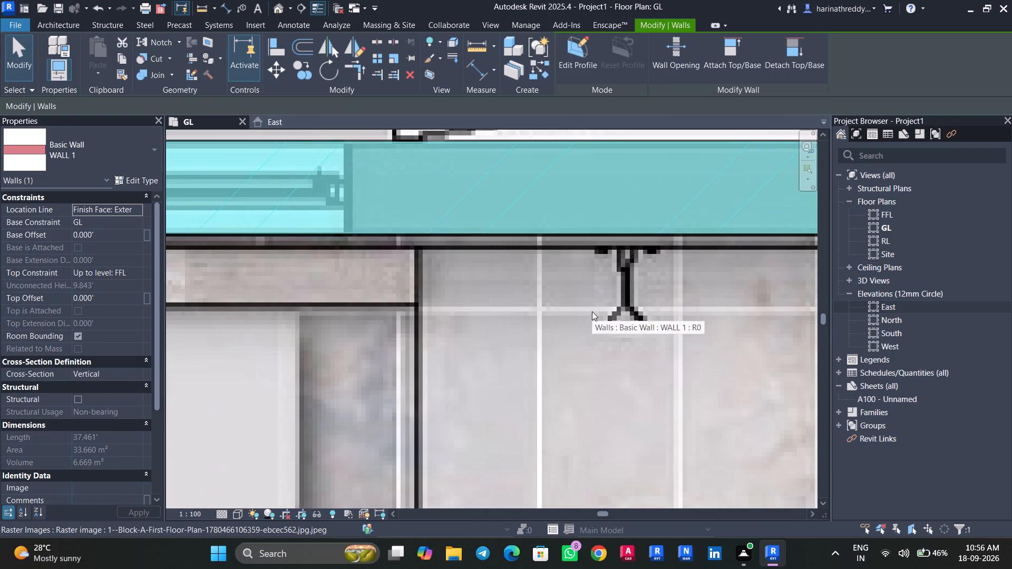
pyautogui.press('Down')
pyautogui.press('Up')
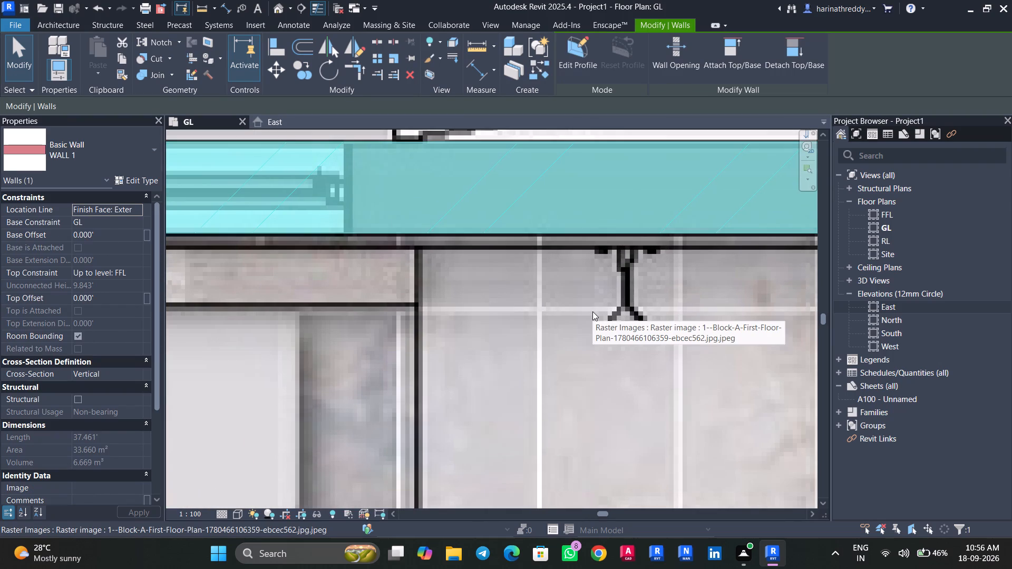
# Examine the upper outer wall along Toilet-2 and Bed Room-2 against the image.
pyautogui.scroll(-8, 593, 311)
pyautogui.scroll(1, 593, 311)
pyautogui.moveTo(612, 341); pyautogui.dragTo(266, 382, button='middle')
pyautogui.moveTo(589, 381); pyautogui.dragTo(138, 385, button='middle')
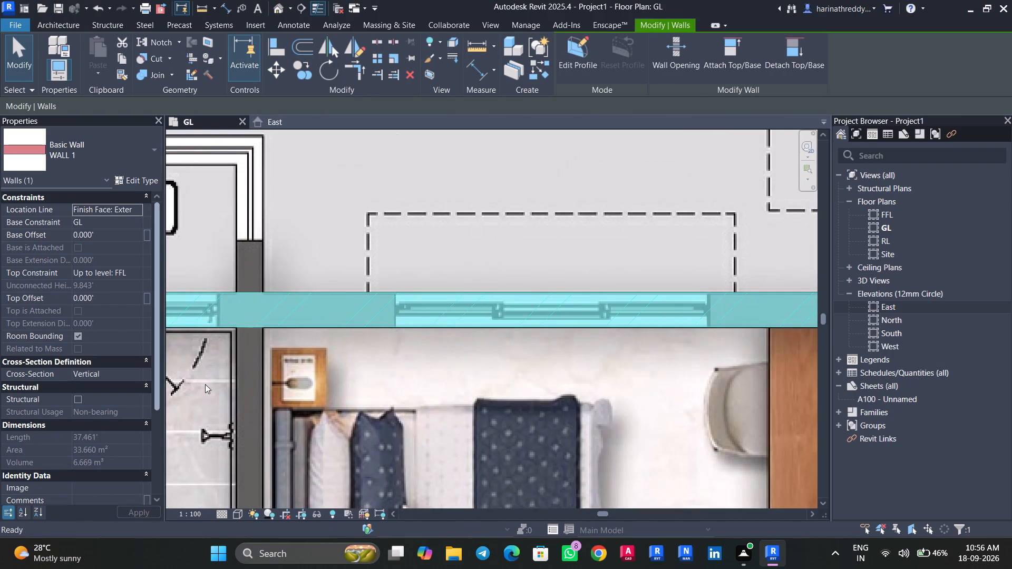
pyautogui.scroll(2, 716, 345)
pyautogui.moveTo(499, 373); pyautogui.dragTo(644, 349, button='middle')
pyautogui.press('Escape')
pyautogui.click(564, 274)
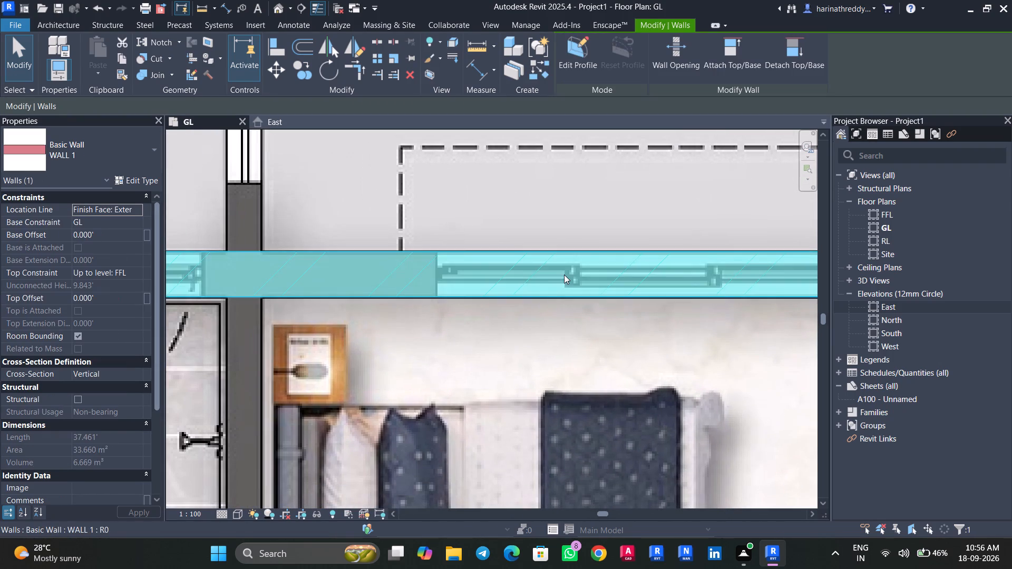
pyautogui.scroll(2, 545, 310)
pyautogui.press('Escape')
pyautogui.scroll(-7, 545, 310)
pyautogui.moveTo(519, 358); pyautogui.dragTo(707, 261, button='middle')
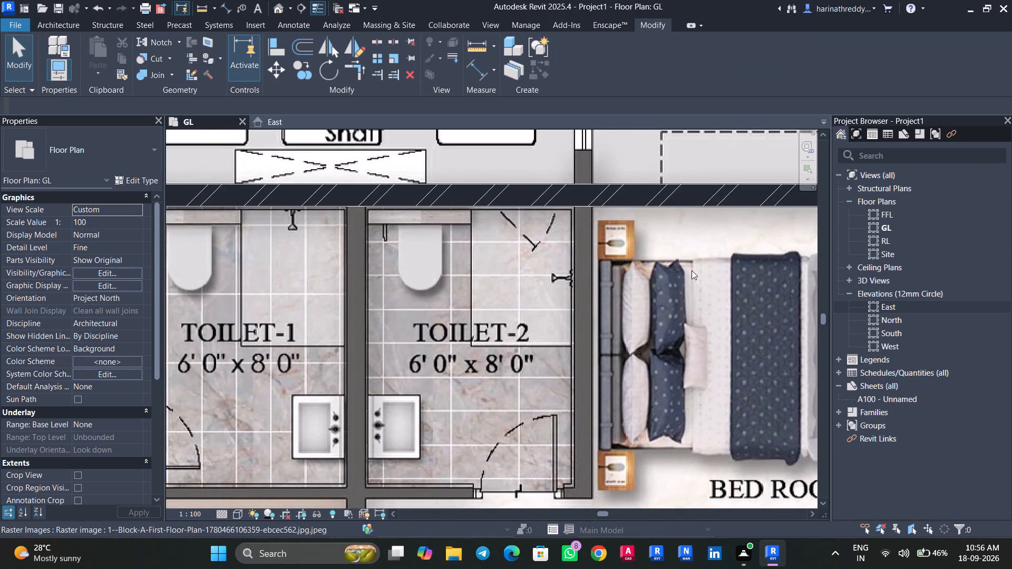
# Draw a W2 wall from the upper outer wall down between Toilet-1 and Toilet-2, past Pooja to the Dining edge.
pyautogui.moveTo(382, 327); pyautogui.dragTo(509, 283, button='middle')
pyautogui.press('w')
pyautogui.press('a')
pyautogui.scroll(9, 478, 171)
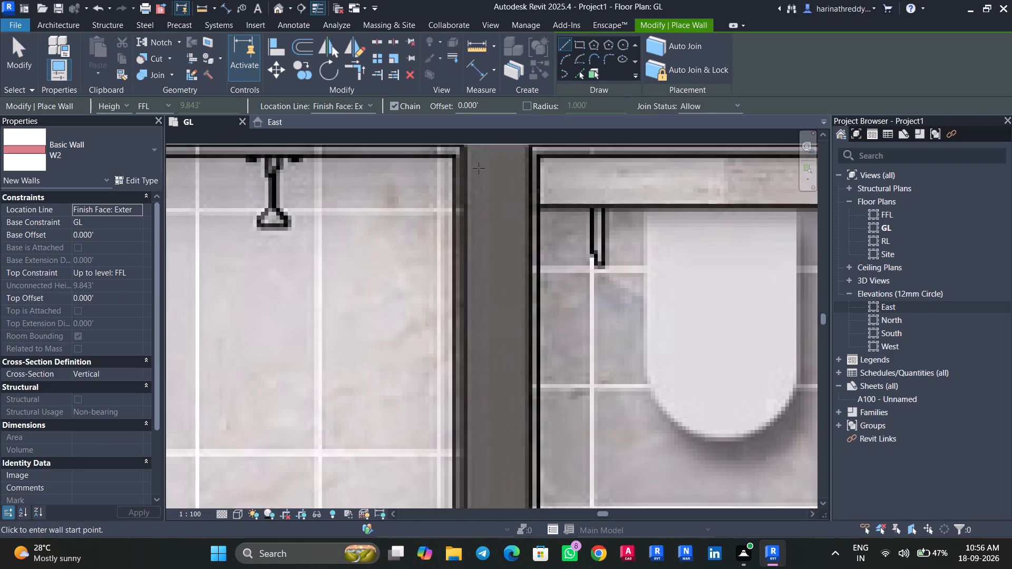
pyautogui.moveTo(463, 180); pyautogui.dragTo(497, 295, button='middle')
pyautogui.click(495, 258)
pyautogui.press('space')
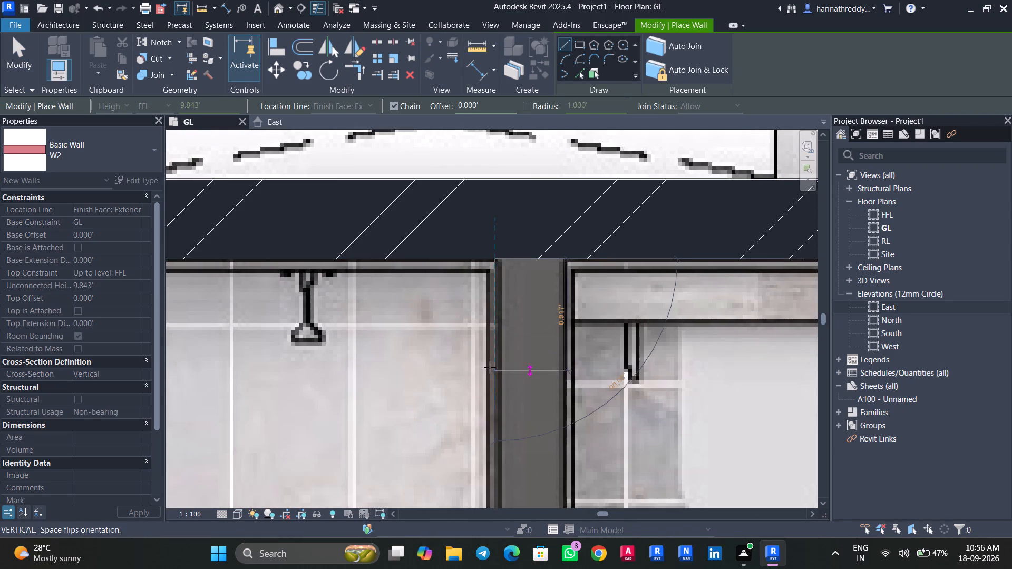
pyautogui.moveTo(490, 368); pyautogui.dragTo(520, 105, button='middle')
pyautogui.moveTo(528, 379); pyautogui.dragTo(539, 125, button='middle')
pyautogui.moveTo(570, 368); pyautogui.dragTo(610, 122, button='middle')
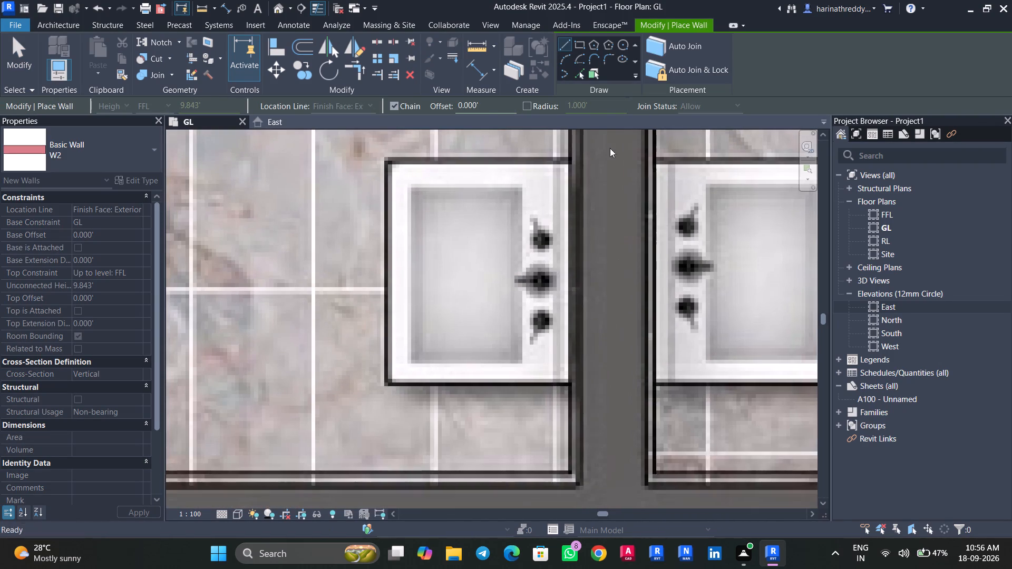
pyautogui.moveTo(577, 412); pyautogui.dragTo(574, 258, button='middle')
pyautogui.scroll(-7, 585, 362)
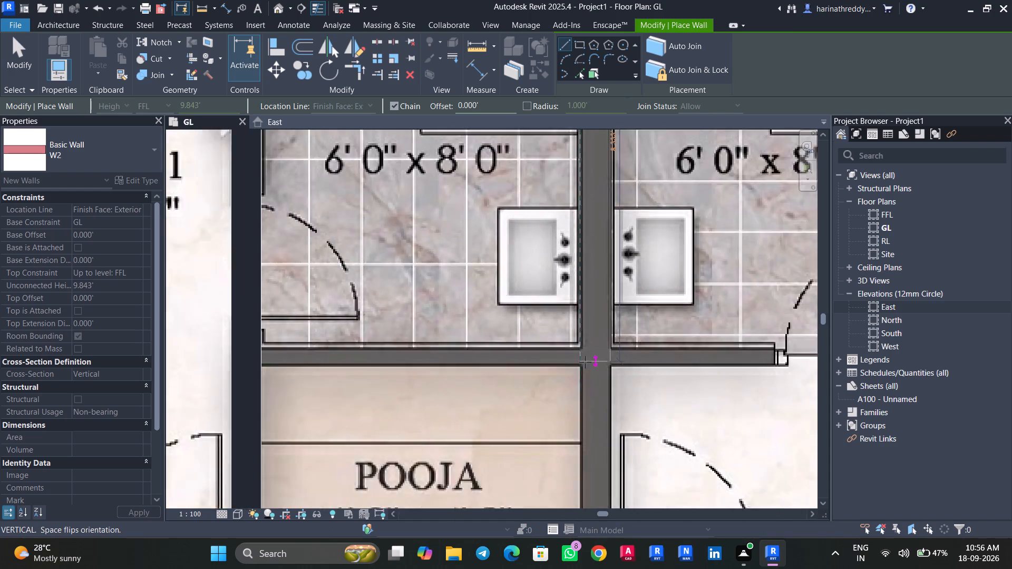
pyautogui.moveTo(585, 362); pyautogui.dragTo(585, 114, button='middle')
pyautogui.click(583, 310)
pyautogui.press('Escape')
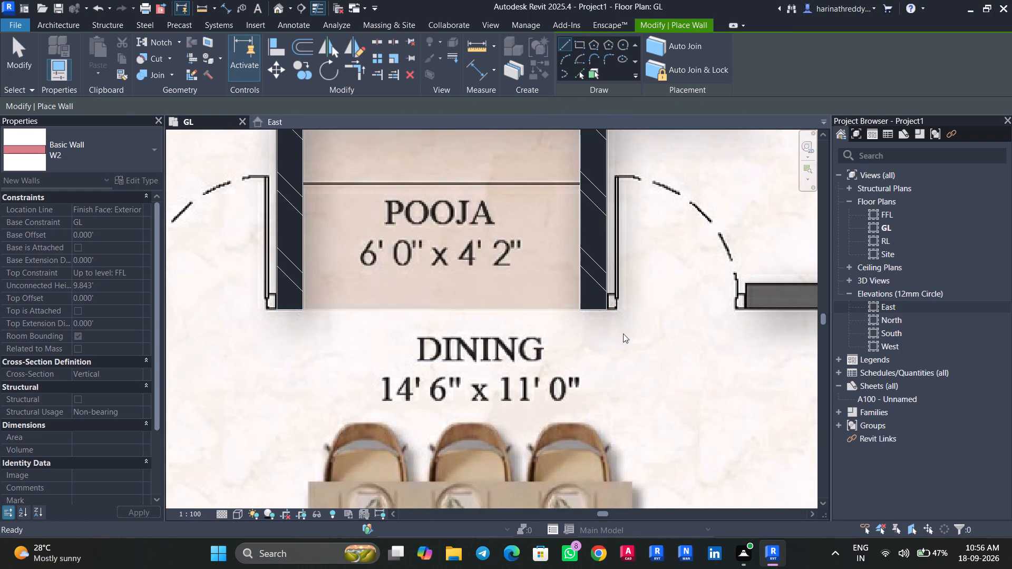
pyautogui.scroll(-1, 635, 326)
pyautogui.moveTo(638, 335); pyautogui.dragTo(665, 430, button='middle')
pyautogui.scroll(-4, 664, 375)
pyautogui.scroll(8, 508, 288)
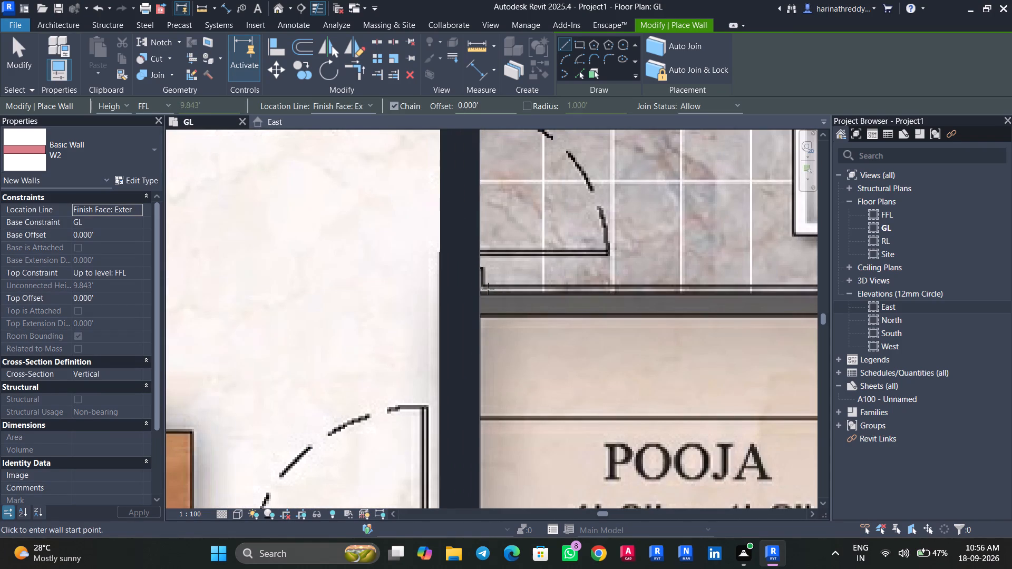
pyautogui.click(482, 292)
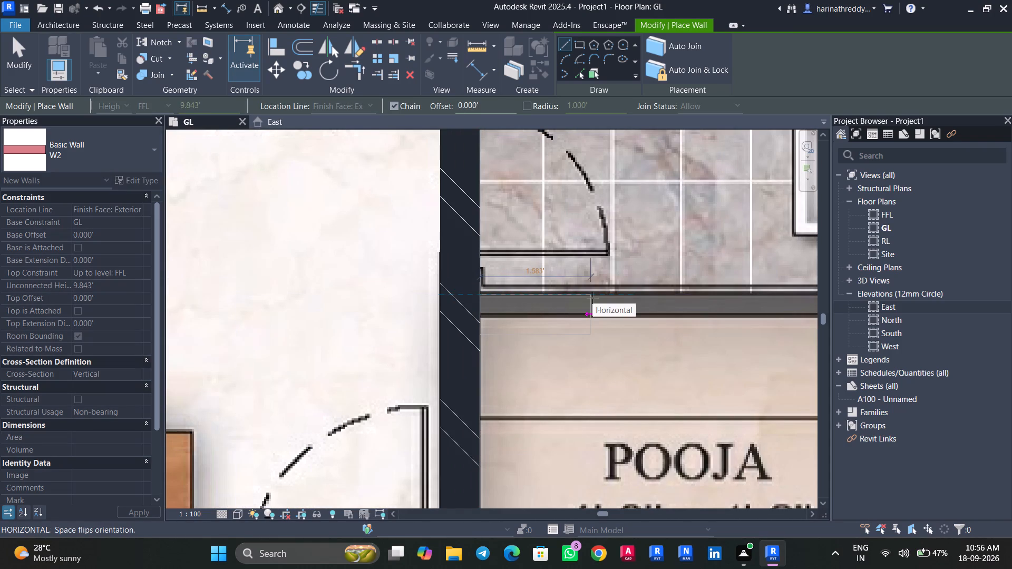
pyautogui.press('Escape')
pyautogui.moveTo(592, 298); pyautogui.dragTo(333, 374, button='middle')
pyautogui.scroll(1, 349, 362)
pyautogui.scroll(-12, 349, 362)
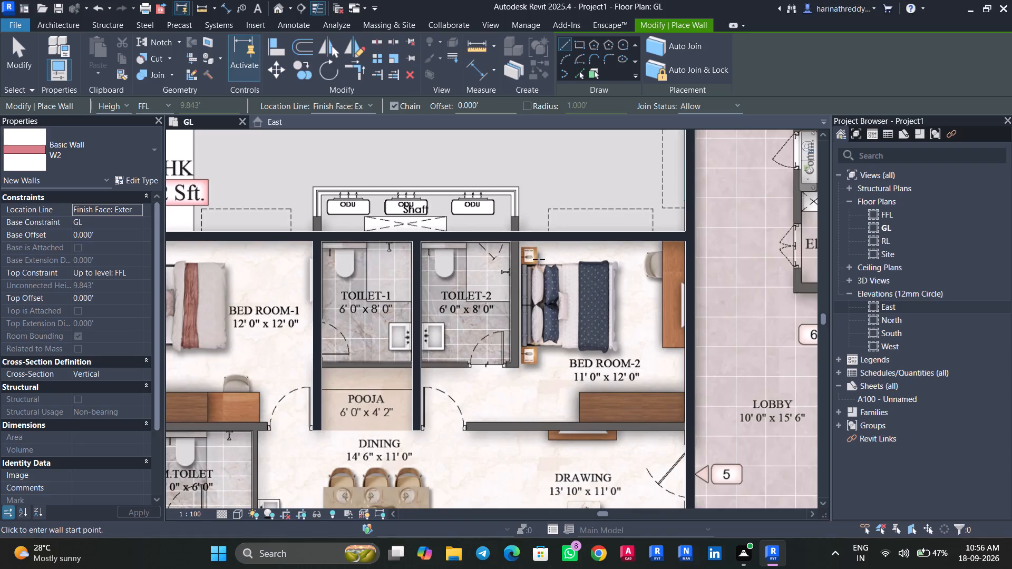
# Draw a W2 wall about 8.74' long from the upper outer wall down between Toilet-2 and Bed Room-2, ending at the toilet's lower wall edge.
pyautogui.scroll(3, 529, 220)
pyautogui.scroll(13, 495, 264)
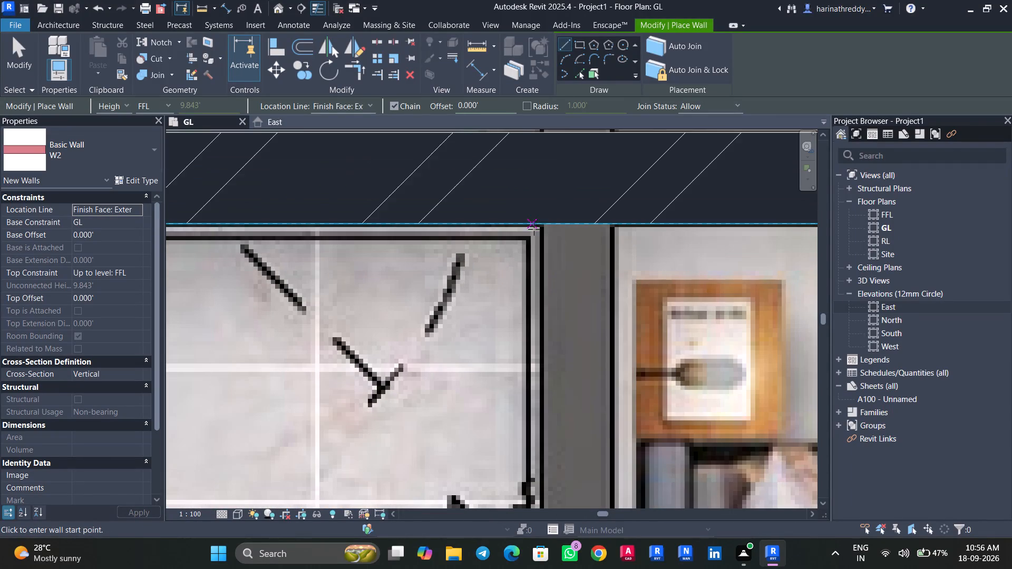
pyautogui.click(543, 224)
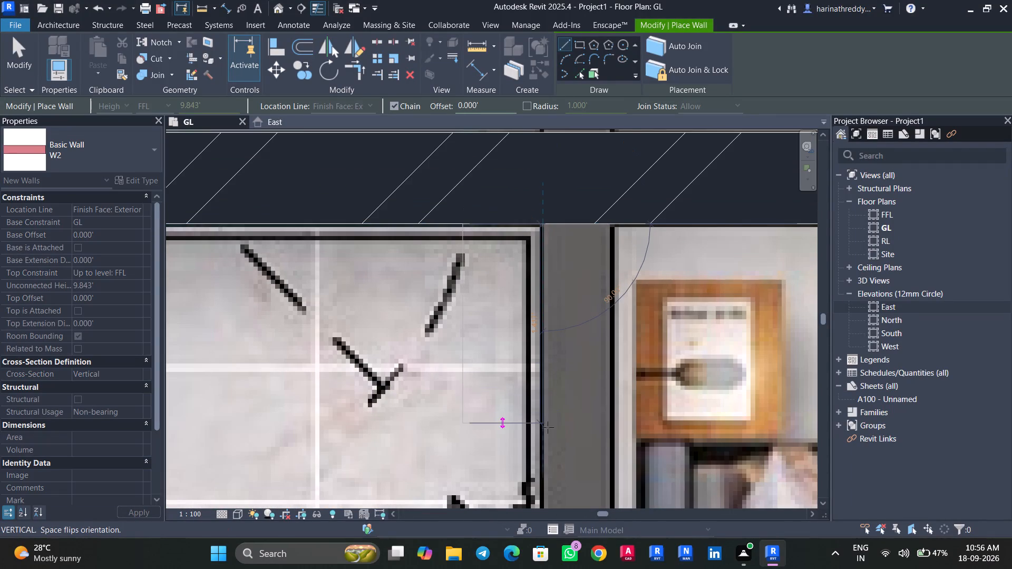
pyautogui.press('space')
pyautogui.moveTo(548, 427); pyautogui.dragTo(600, 70, button='middle')
pyautogui.moveTo(598, 340); pyautogui.dragTo(593, 115, button='middle')
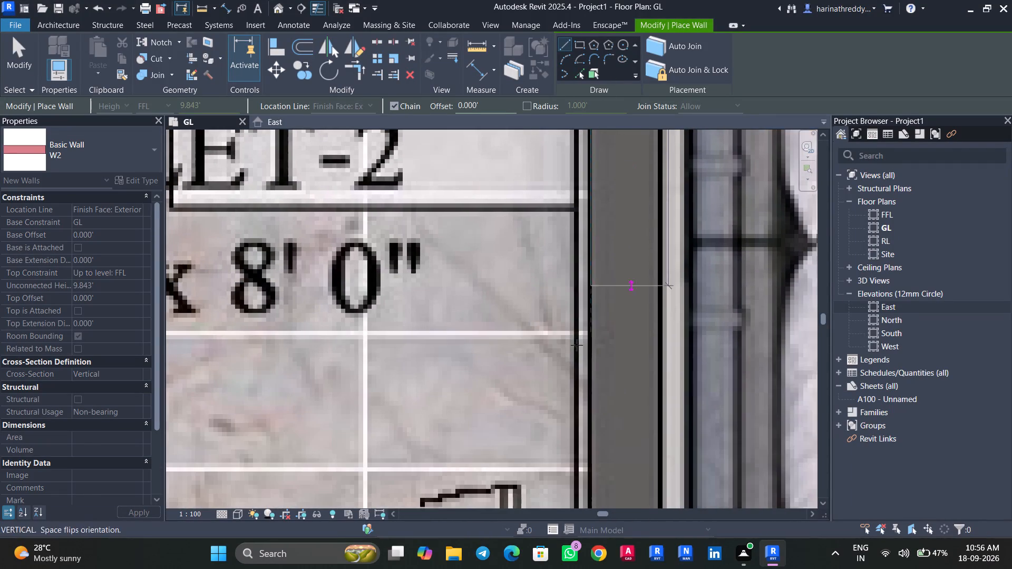
pyautogui.moveTo(572, 360); pyautogui.dragTo(589, 144, button='middle')
pyautogui.moveTo(602, 330); pyautogui.dragTo(601, 48, button='middle')
pyautogui.scroll(1, 601, 52)
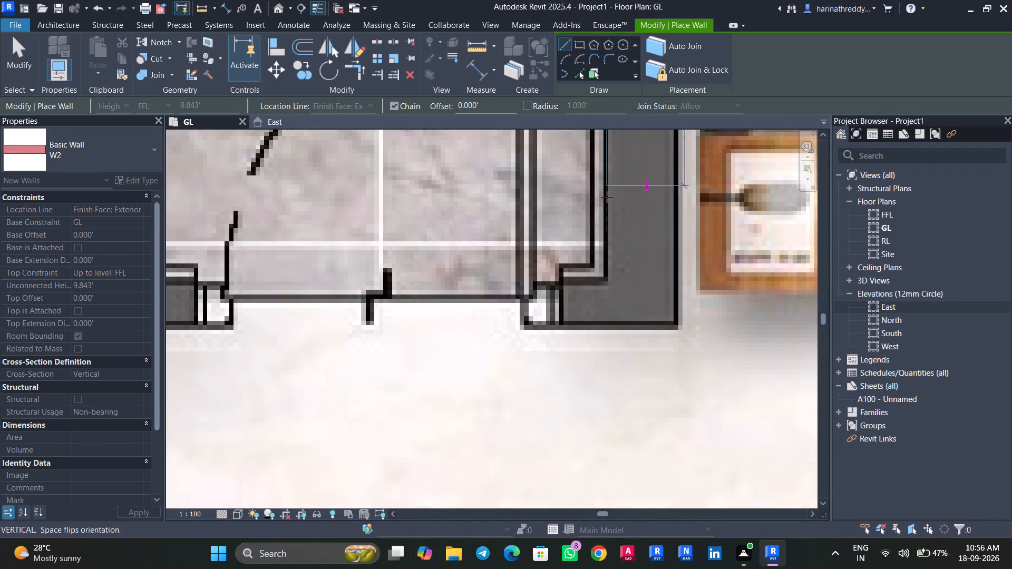
pyautogui.click(600, 326)
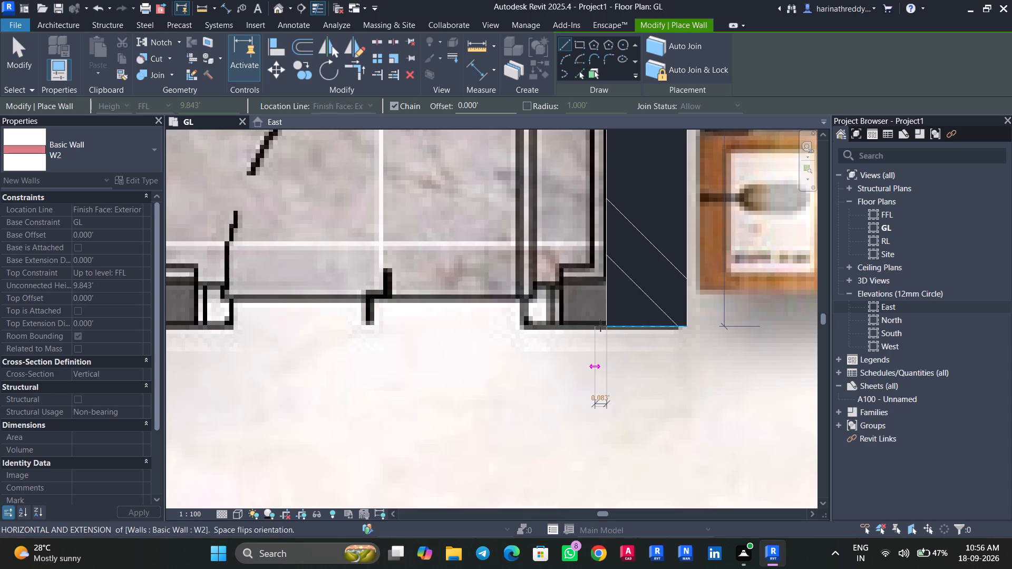
pyautogui.press('Escape')
pyautogui.press('Escape')
pyautogui.press('Escape')
pyautogui.press('Escape')
# Nudge the W2 wall between Toilet-2 and Bed Room-2 two increments toward Toilet-2 to match the image.
pyautogui.click(637, 296)
pyautogui.press('Left')
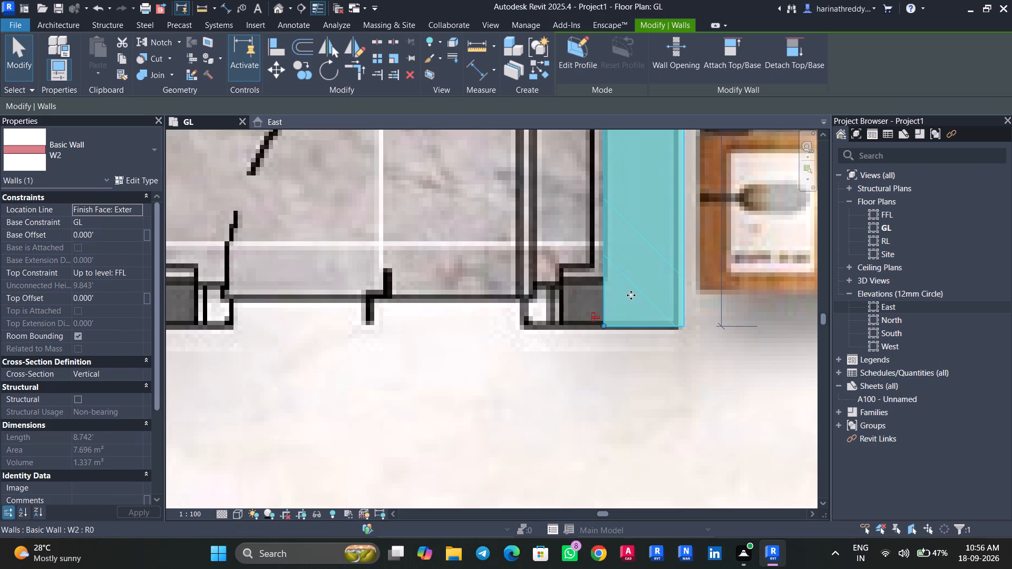
pyautogui.press('Left')
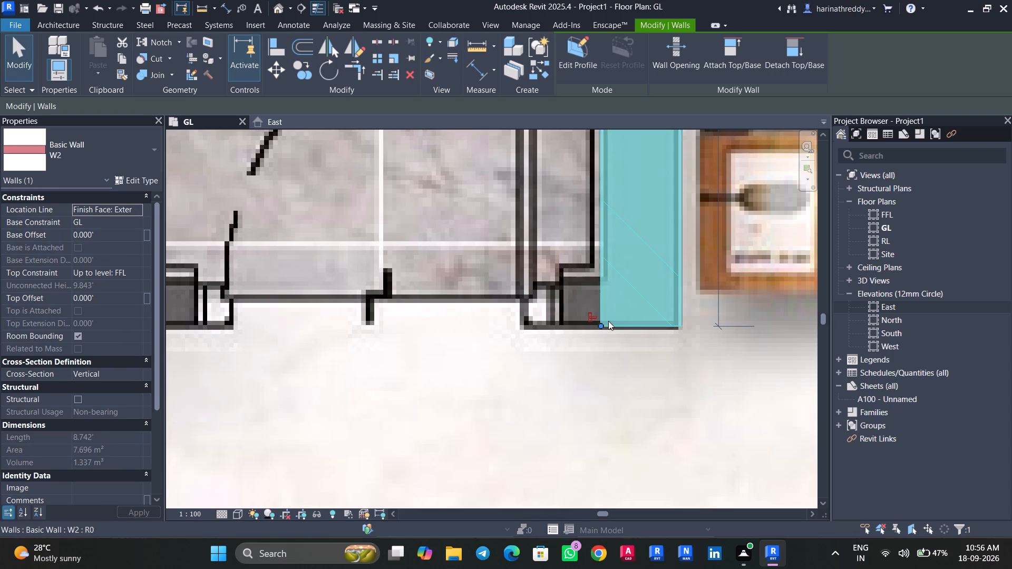
pyautogui.scroll(-9, 608, 321)
pyautogui.press('Escape')
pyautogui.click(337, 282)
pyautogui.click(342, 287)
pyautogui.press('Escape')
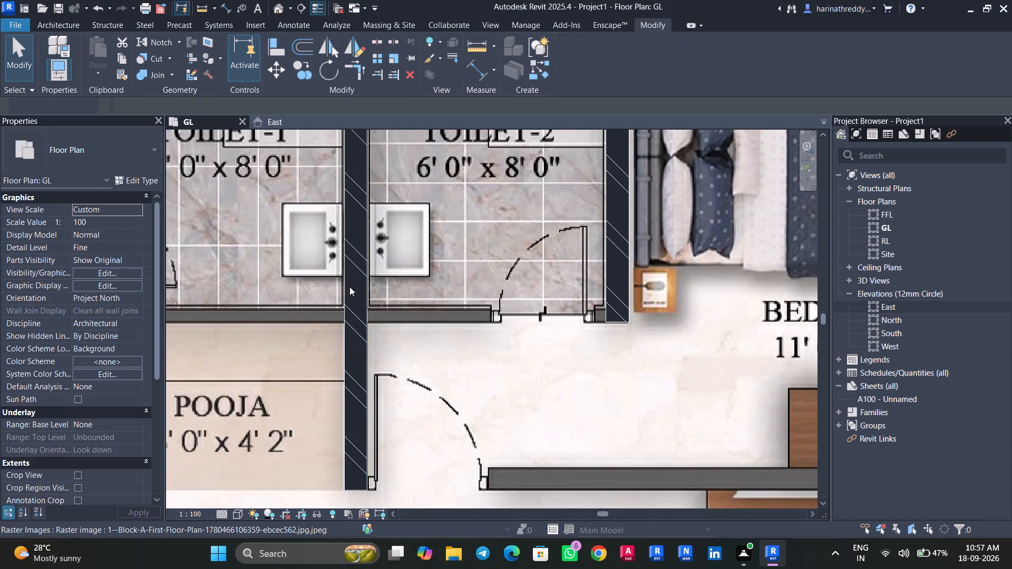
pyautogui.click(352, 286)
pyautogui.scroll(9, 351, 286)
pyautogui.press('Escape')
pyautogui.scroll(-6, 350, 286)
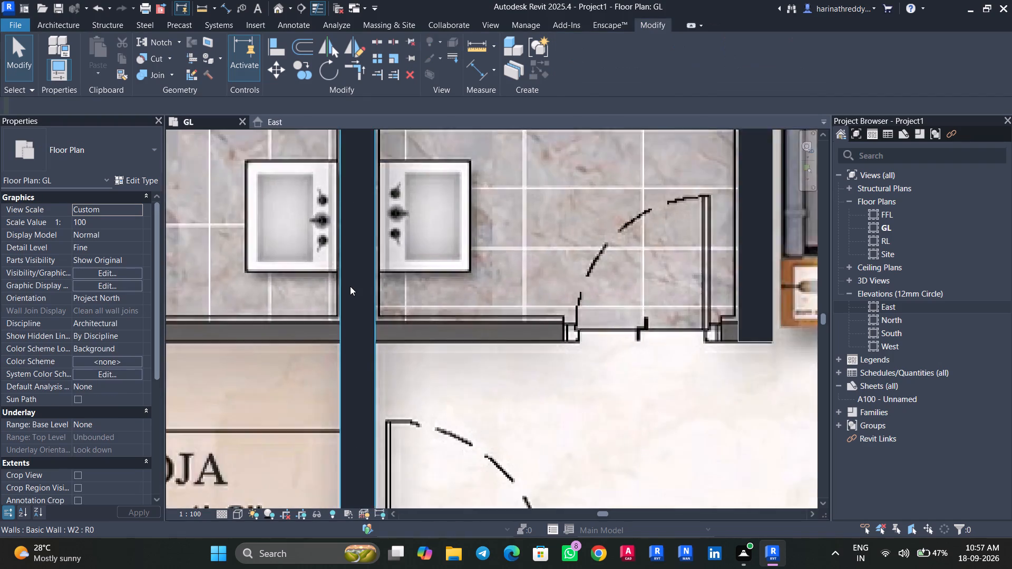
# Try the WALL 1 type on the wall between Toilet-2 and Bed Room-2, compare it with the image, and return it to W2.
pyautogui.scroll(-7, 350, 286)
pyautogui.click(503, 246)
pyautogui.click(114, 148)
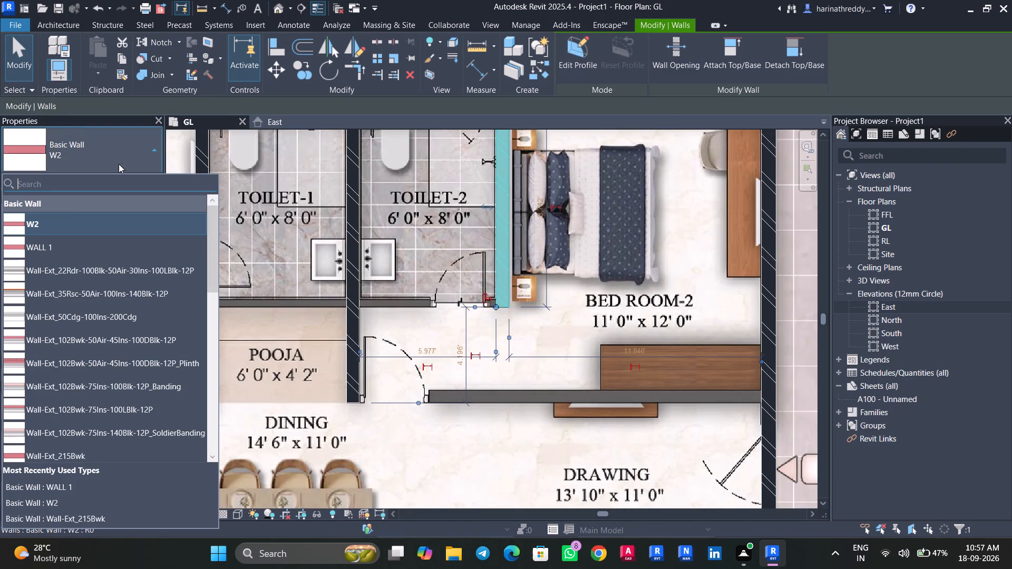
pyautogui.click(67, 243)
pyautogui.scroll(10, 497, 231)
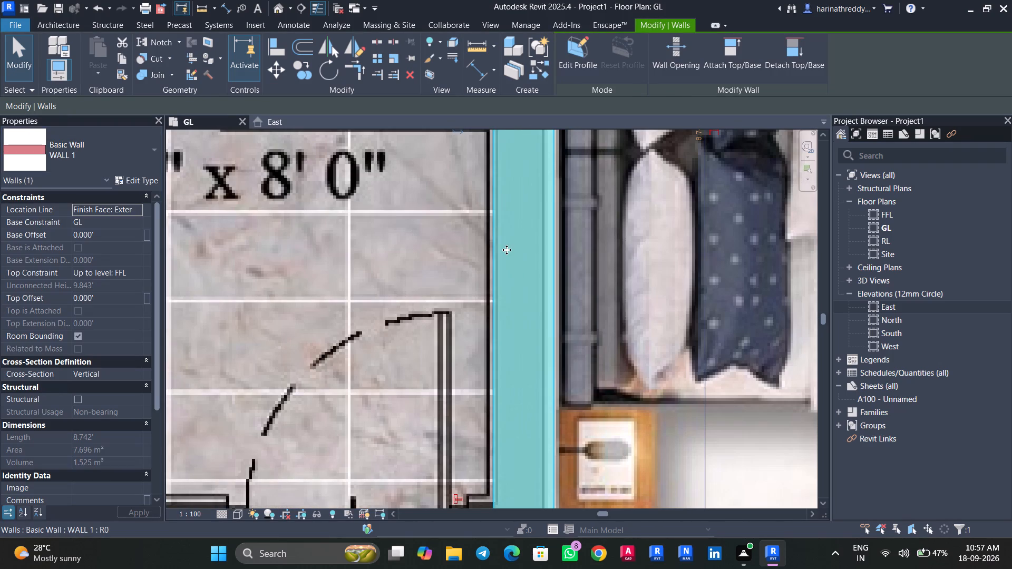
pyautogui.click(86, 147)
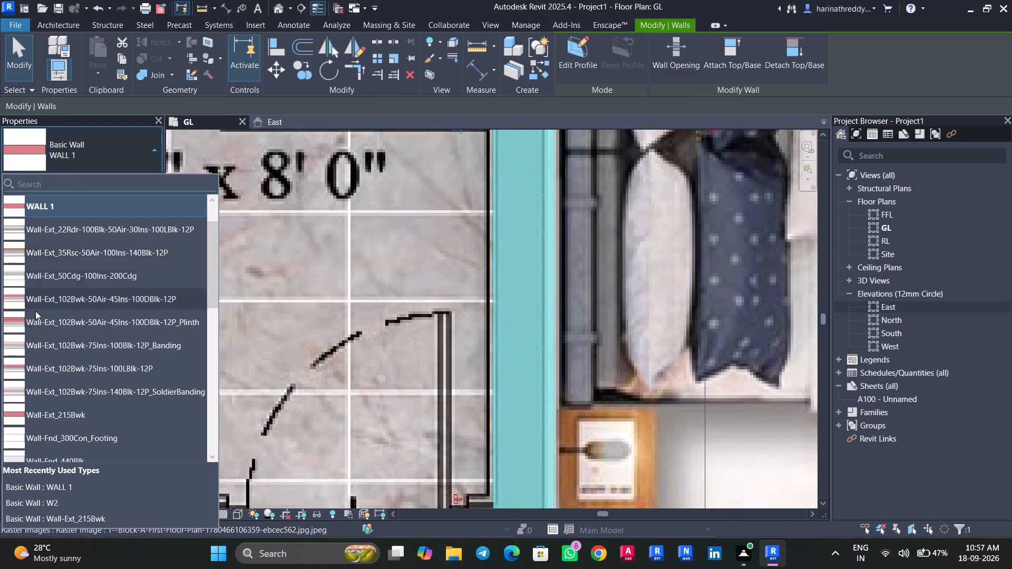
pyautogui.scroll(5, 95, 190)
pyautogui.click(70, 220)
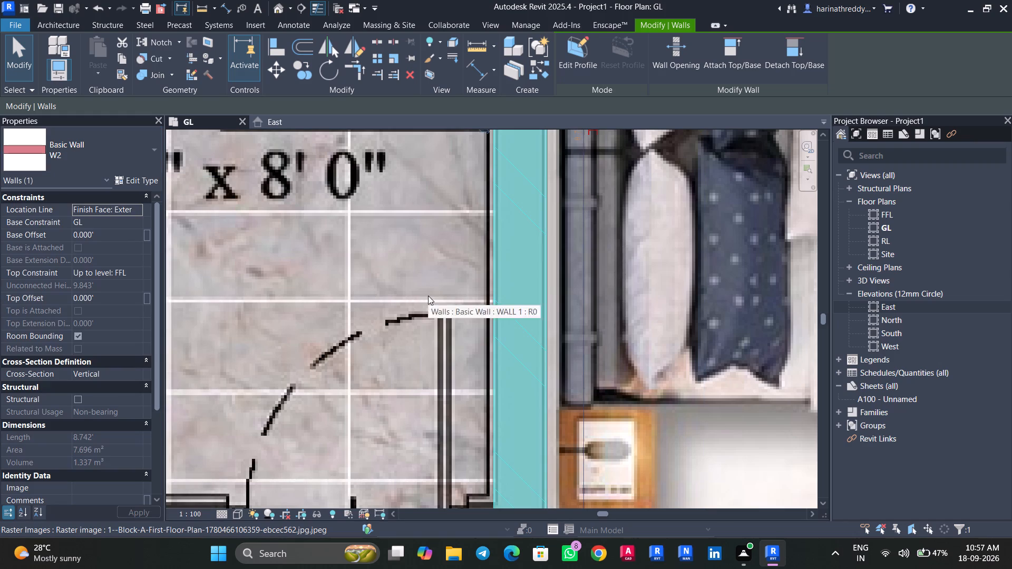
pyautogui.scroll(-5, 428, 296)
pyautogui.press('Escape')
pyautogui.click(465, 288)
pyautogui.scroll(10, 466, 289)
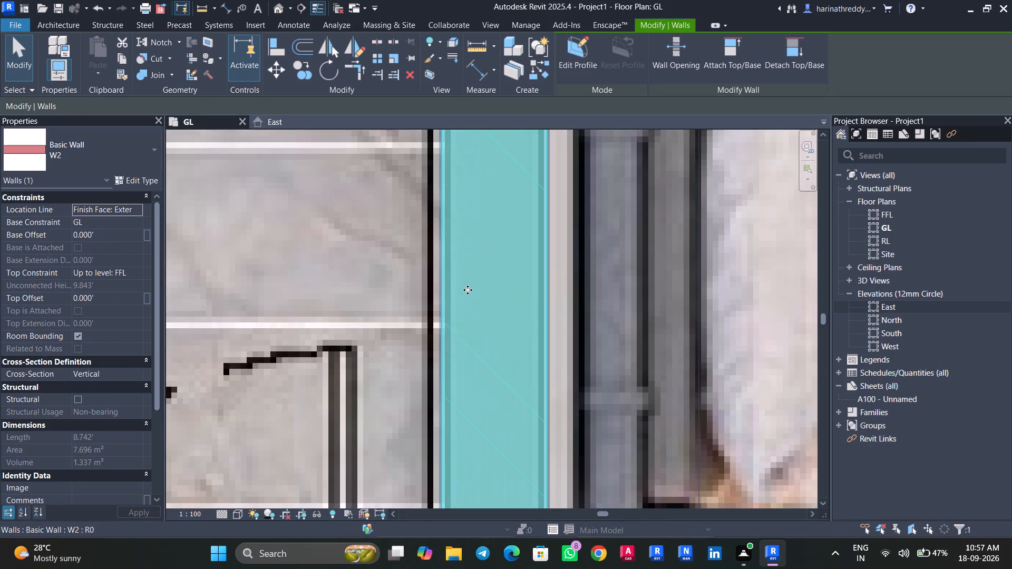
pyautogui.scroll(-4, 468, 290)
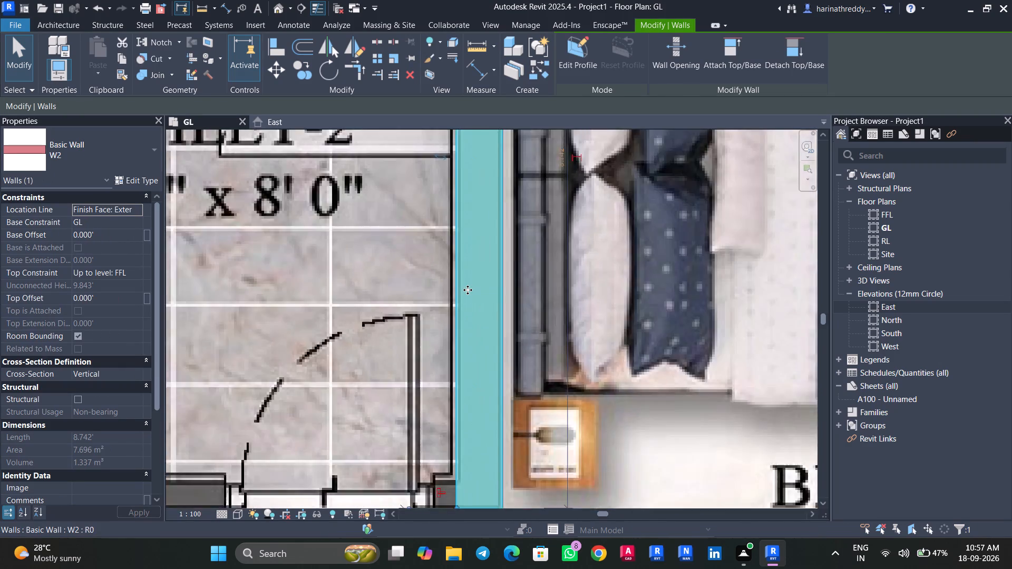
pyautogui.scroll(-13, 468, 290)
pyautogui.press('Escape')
# Draw a W2 wall about 18.2' long between Bed Room-2 and Drawing, from the lobby-side wall across the door opening to the Pooja wall.
pyautogui.scroll(5, 391, 358)
pyautogui.moveTo(391, 358); pyautogui.dragTo(441, 272, button='middle')
pyautogui.scroll(-7, 441, 272)
pyautogui.write('WA')
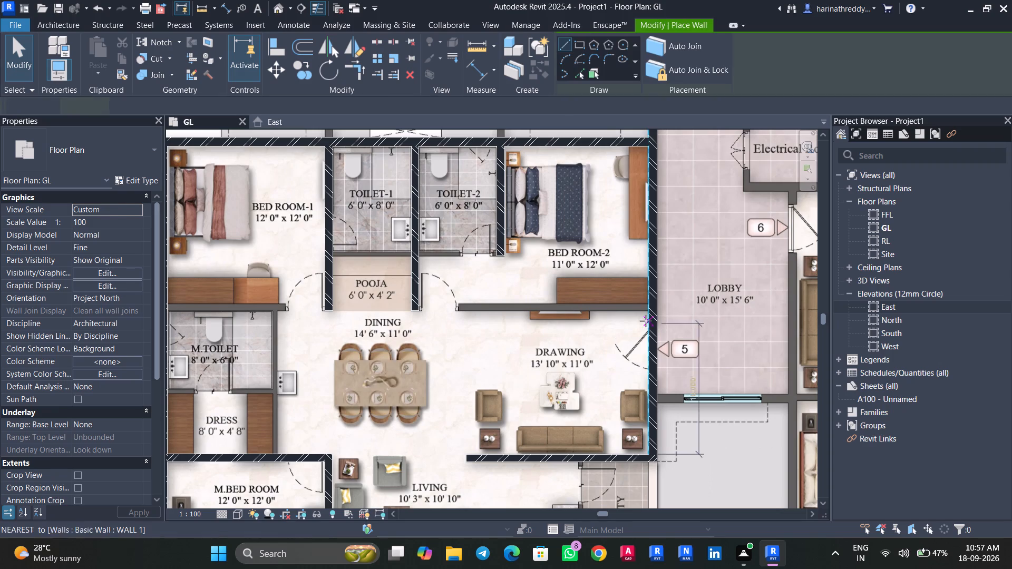
pyautogui.scroll(11, 648, 316)
pyautogui.click(647, 293)
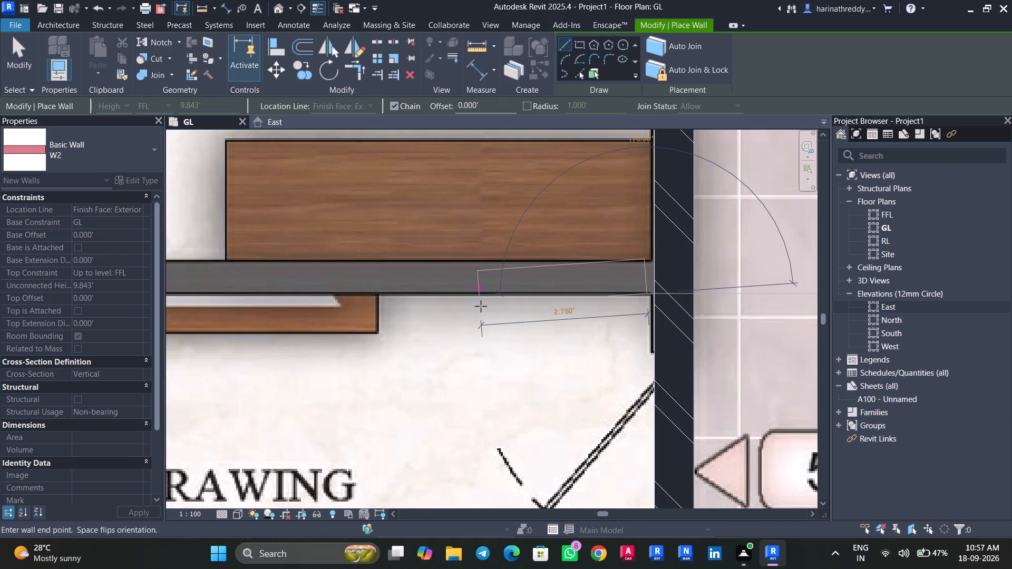
pyautogui.press('Escape')
pyautogui.click(654, 295)
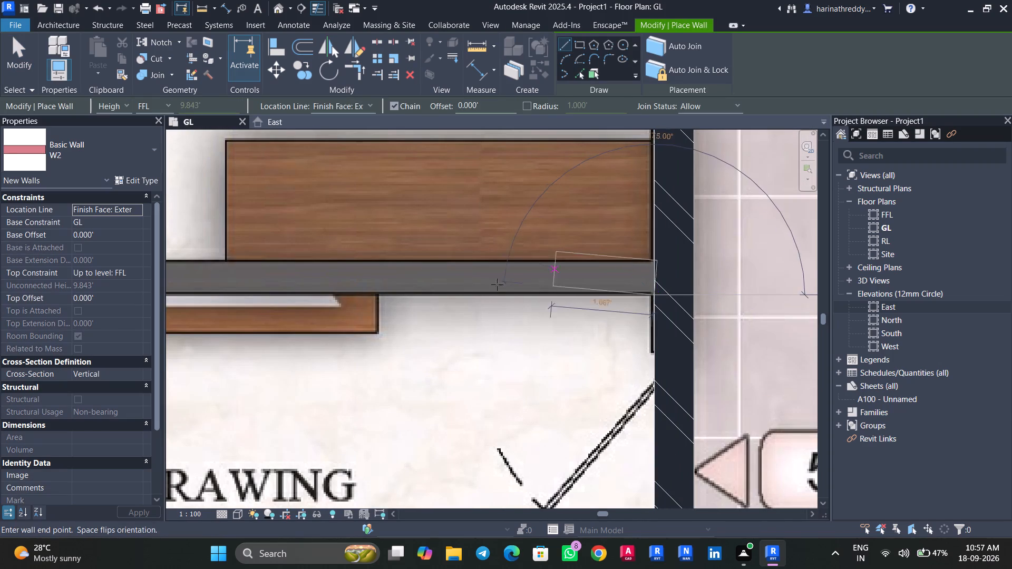
pyautogui.moveTo(445, 297); pyautogui.dragTo(813, 303, button='middle')
pyautogui.moveTo(432, 302); pyautogui.dragTo(609, 321, button='middle')
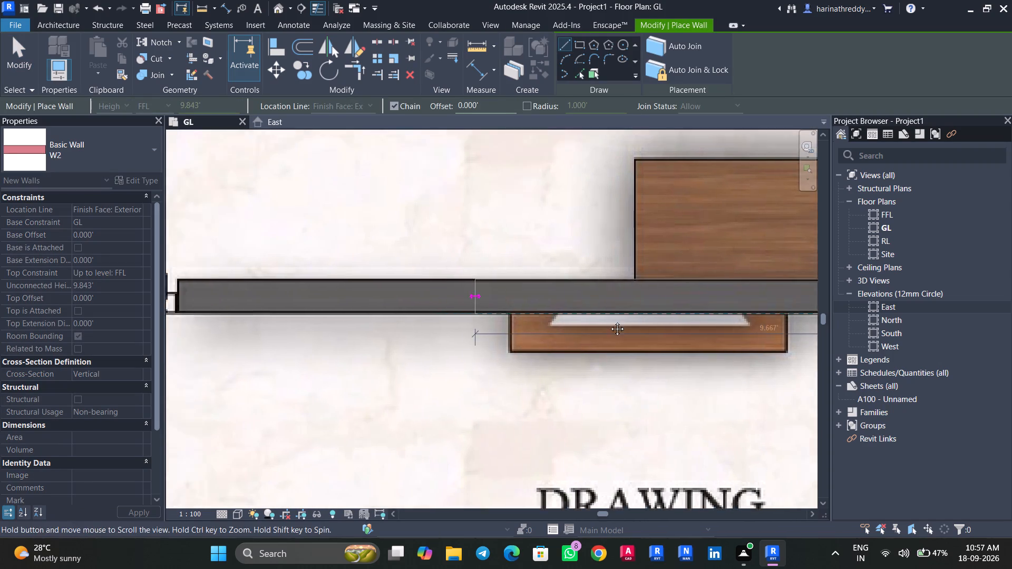
pyautogui.moveTo(609, 321); pyautogui.dragTo(840, 320, button='middle')
pyautogui.scroll(-2, 527, 322)
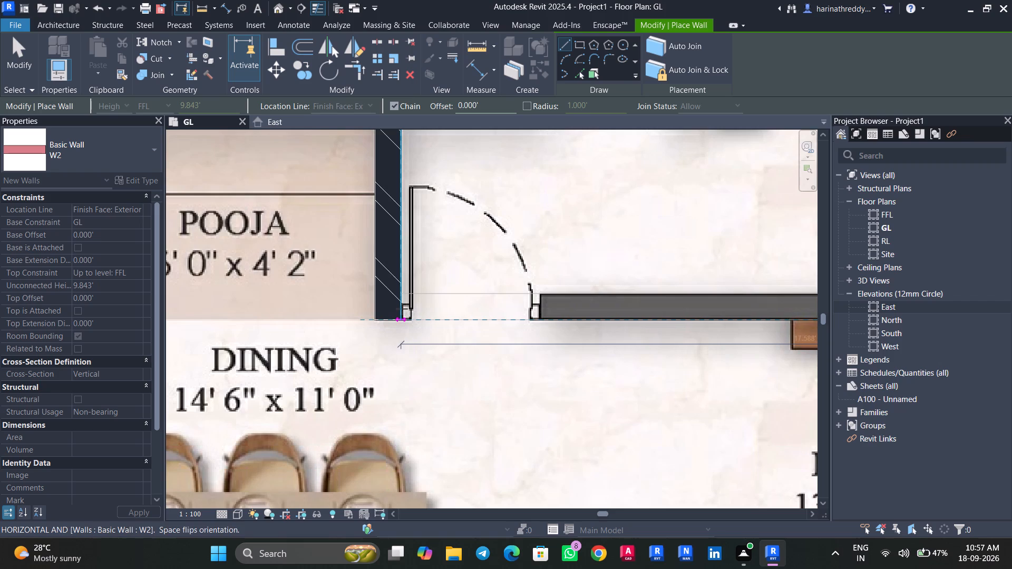
pyautogui.scroll(8, 398, 311)
pyautogui.click(407, 311)
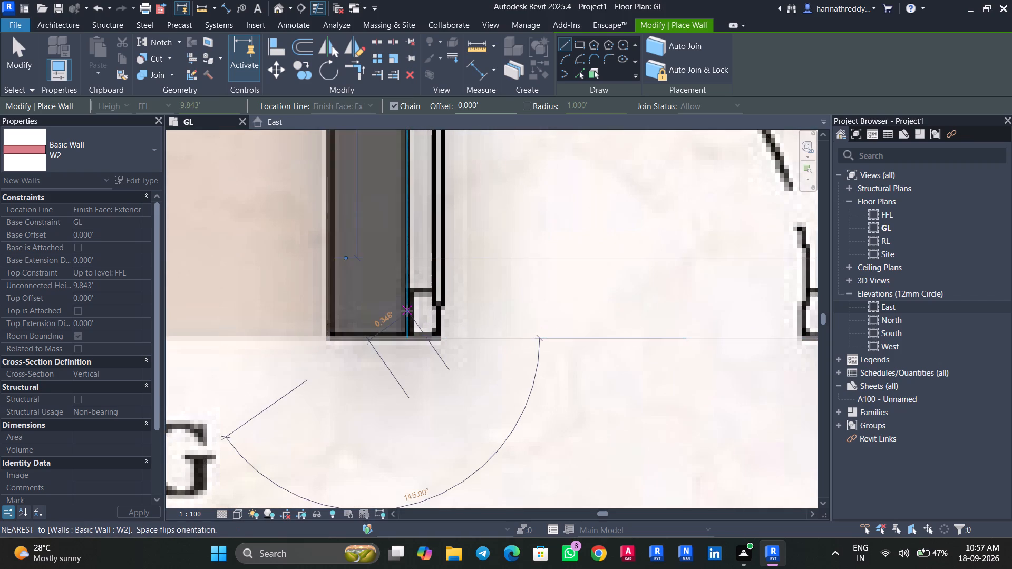
pyautogui.press('Escape')
pyautogui.press('Escape')
pyautogui.press('Escape')
# Examine the Block-A first-floor area table, the overall plan image and the traced walls of the 1882 Sft flat.
pyautogui.click(505, 303)
pyautogui.scroll(-8, 507, 309)
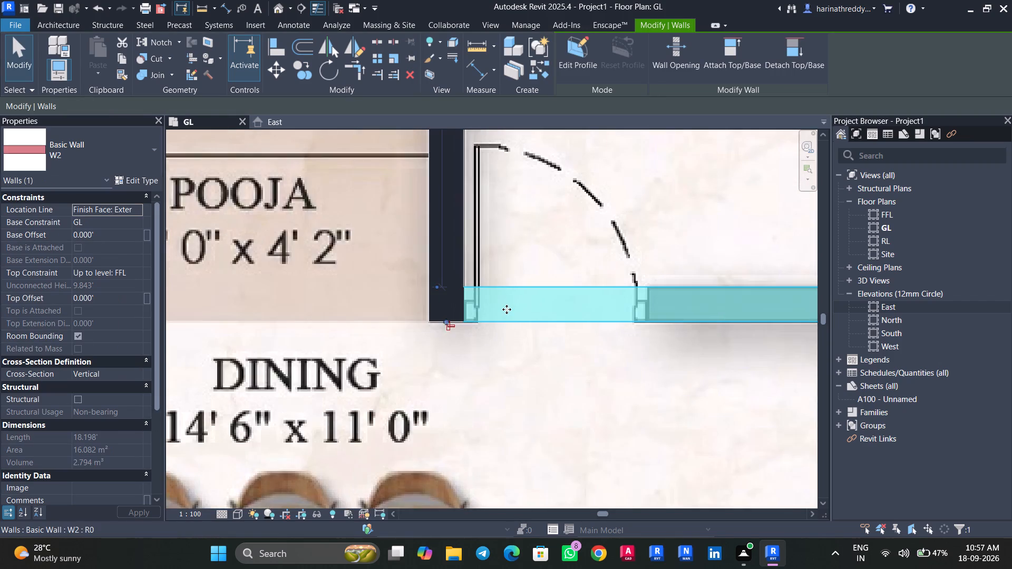
pyautogui.scroll(-12, 507, 309)
pyautogui.moveTo(527, 345); pyautogui.dragTo(178, 147, button='middle')
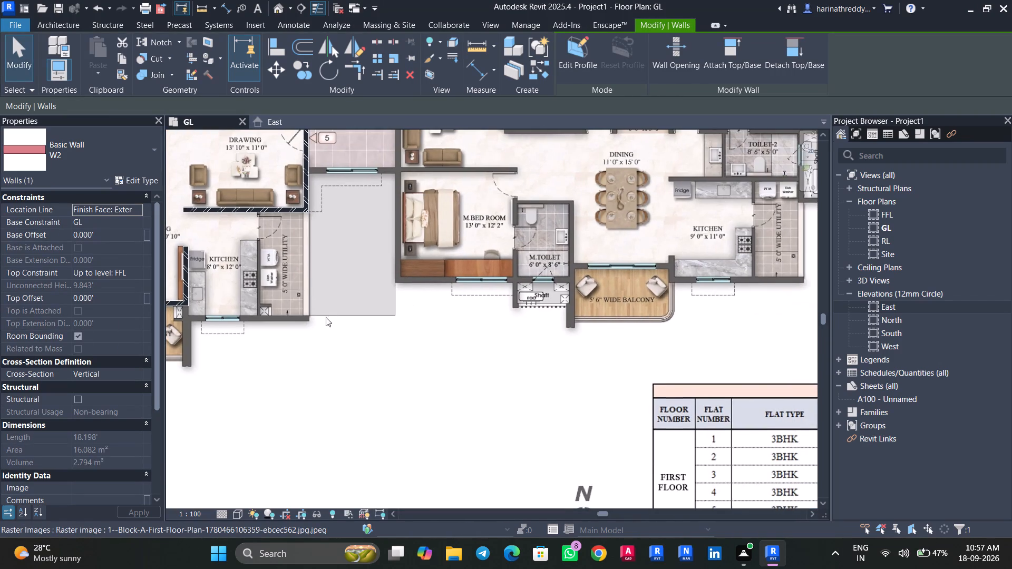
pyautogui.moveTo(536, 364); pyautogui.dragTo(130, 254, button='middle')
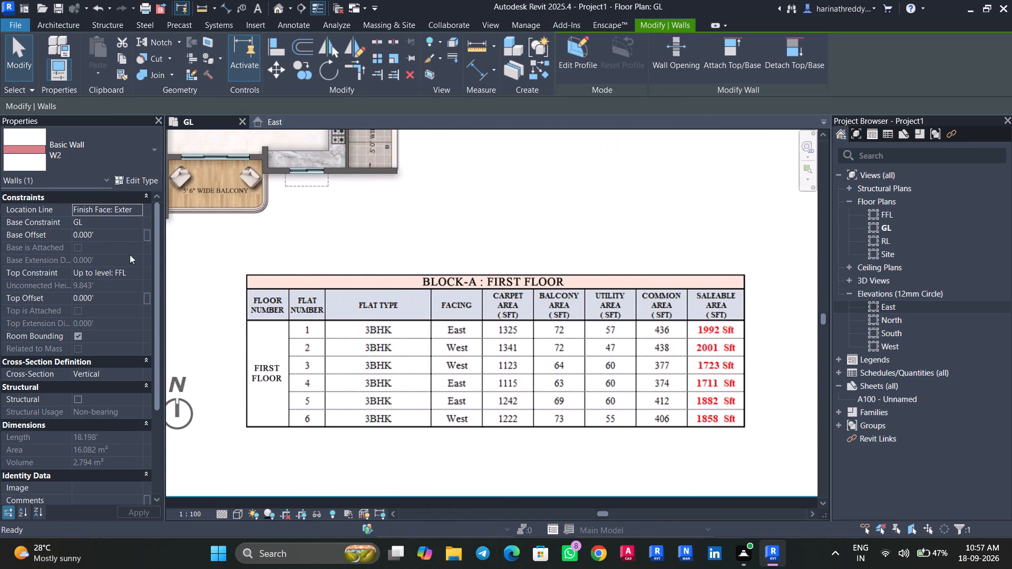
pyautogui.scroll(-5, 424, 310)
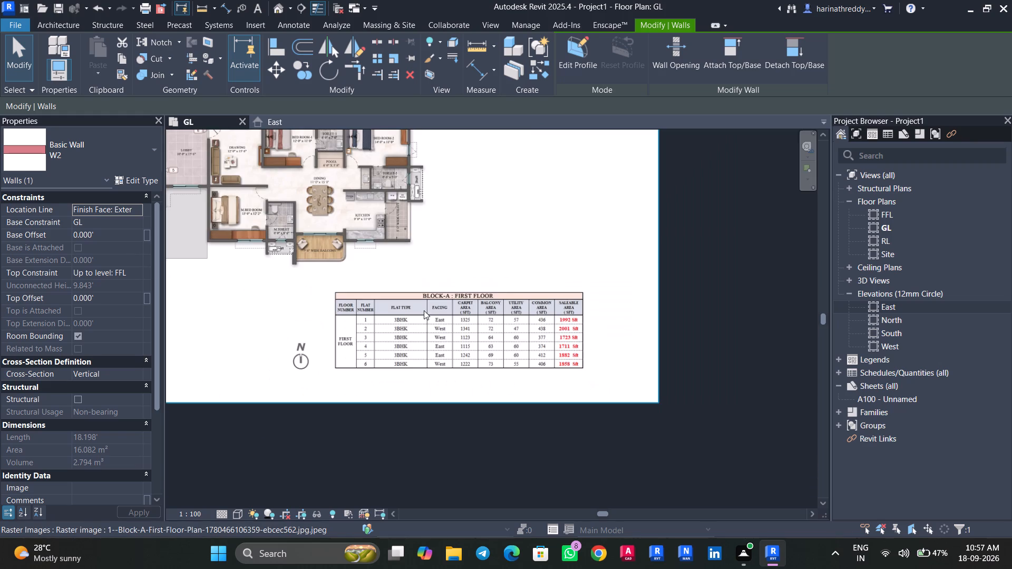
pyautogui.scroll(8, 351, 365)
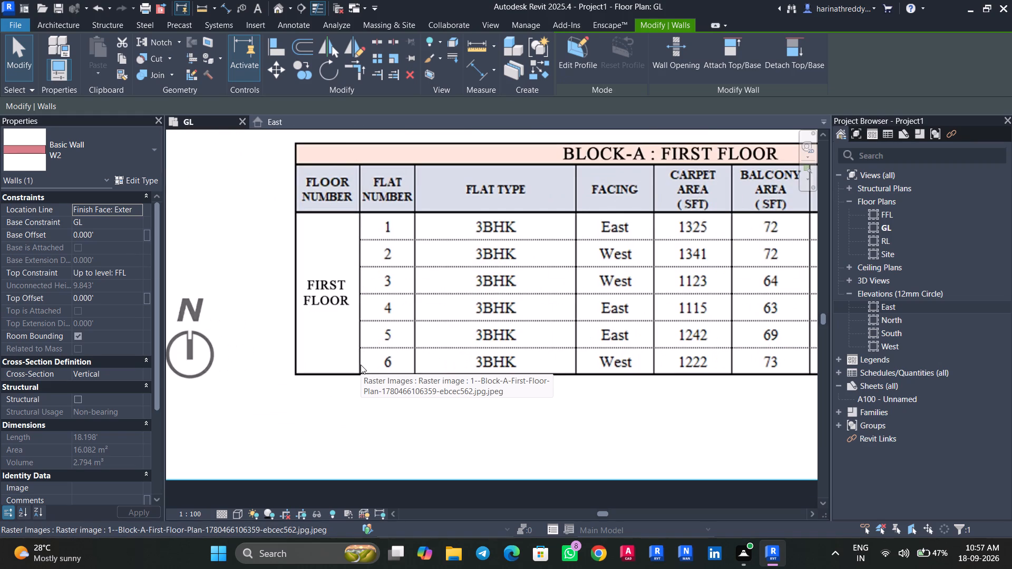
pyautogui.scroll(-1, 361, 365)
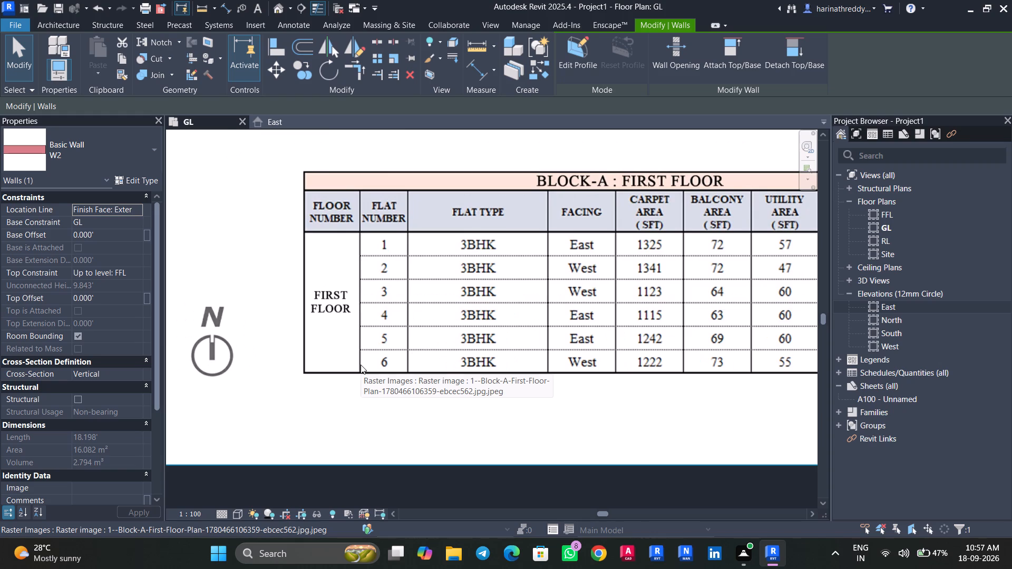
pyautogui.scroll(-1, 361, 365)
pyautogui.scroll(1, 361, 365)
pyautogui.scroll(-2, 361, 365)
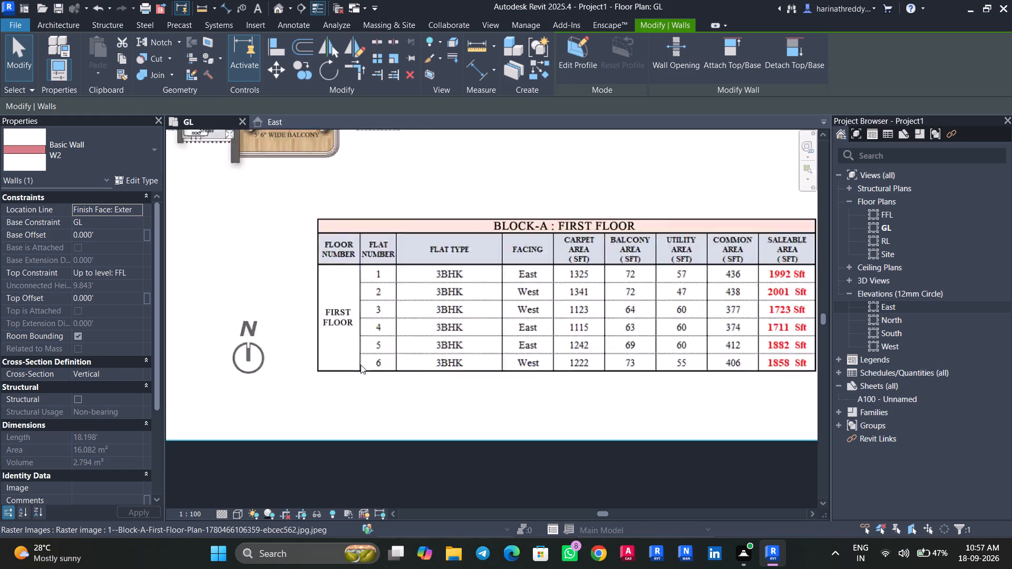
pyautogui.scroll(-9, 361, 365)
pyautogui.moveTo(340, 347); pyautogui.dragTo(804, 502, button='middle')
pyautogui.moveTo(793, 493); pyautogui.dragTo(547, 437, button='middle')
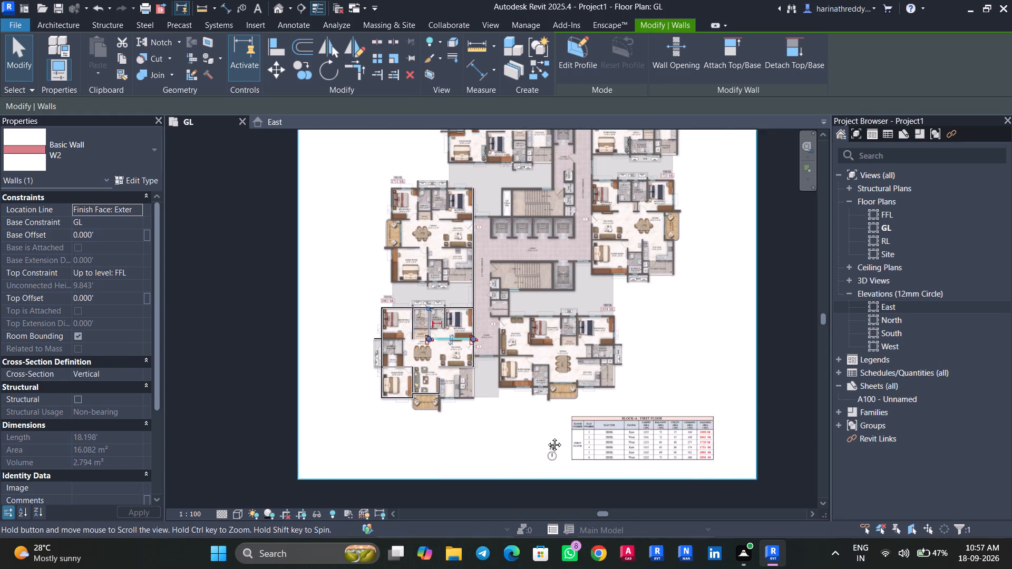
pyautogui.moveTo(547, 437); pyautogui.dragTo(522, 538, button='middle')
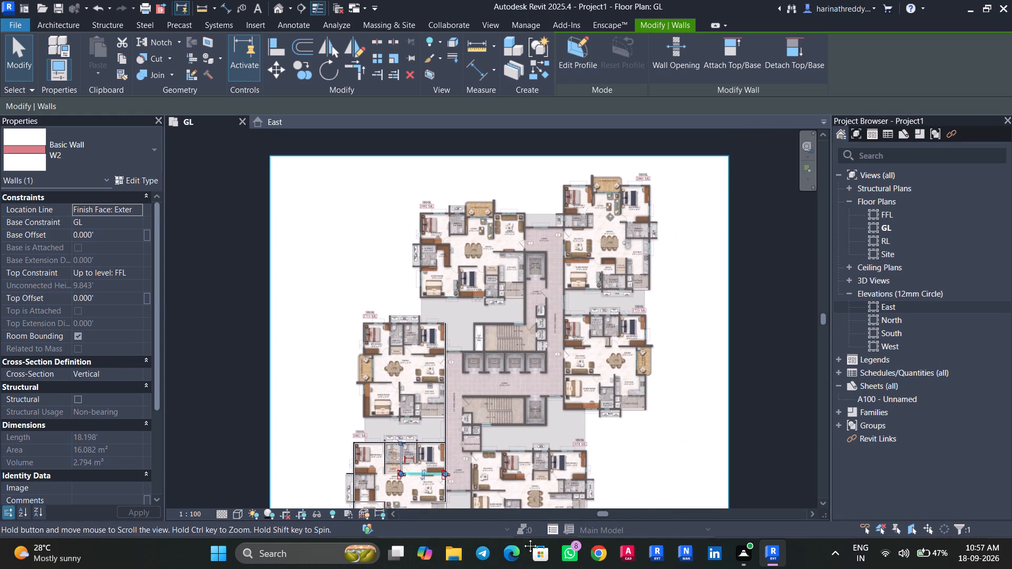
pyautogui.moveTo(522, 538); pyautogui.dragTo(522, 479, button='middle')
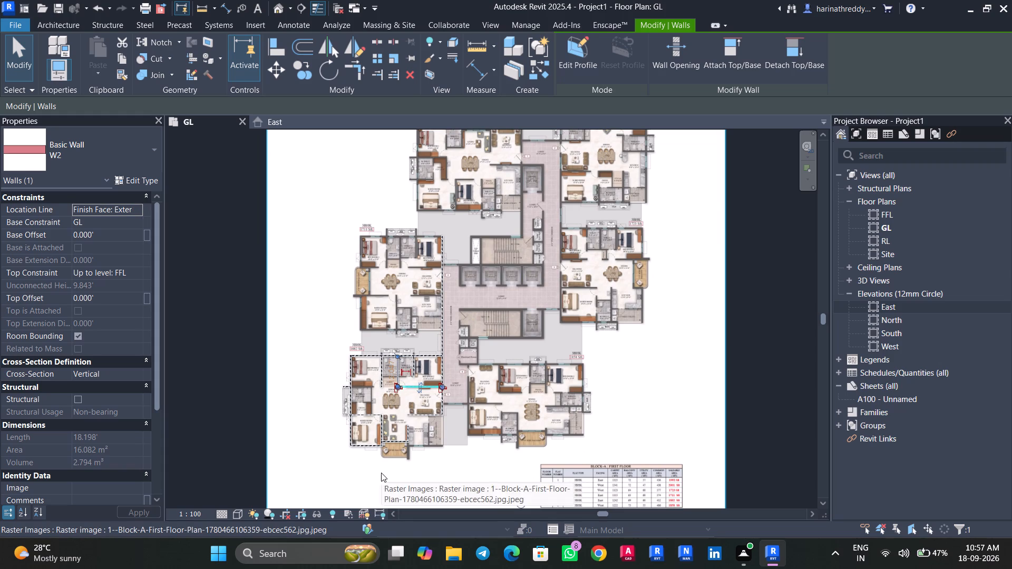
pyautogui.scroll(10, 315, 448)
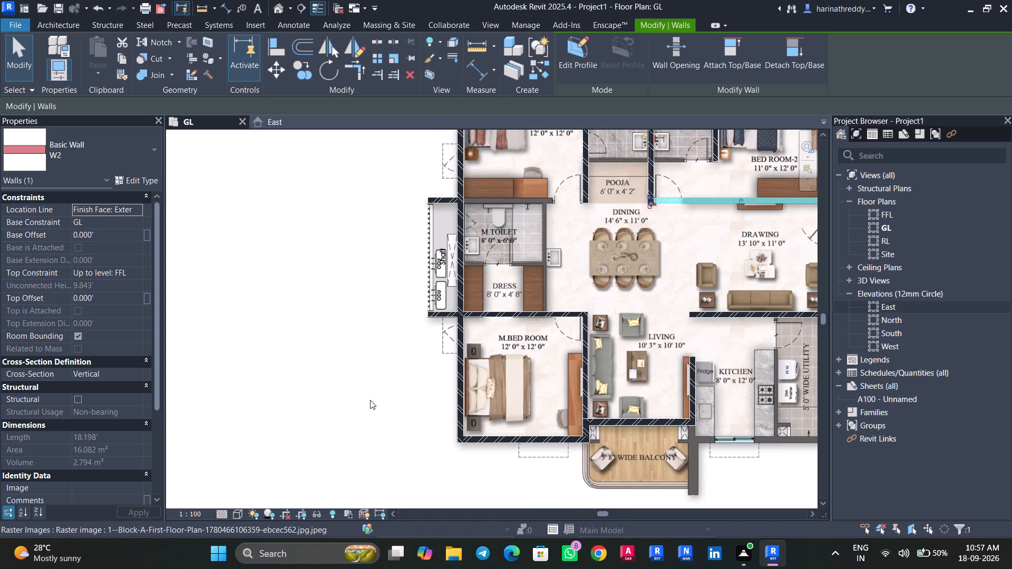
pyautogui.moveTo(364, 389); pyautogui.dragTo(212, 434, button='middle')
pyautogui.scroll(-3, 571, 258)
pyautogui.moveTo(574, 277); pyautogui.dragTo(573, 291, button='middle')
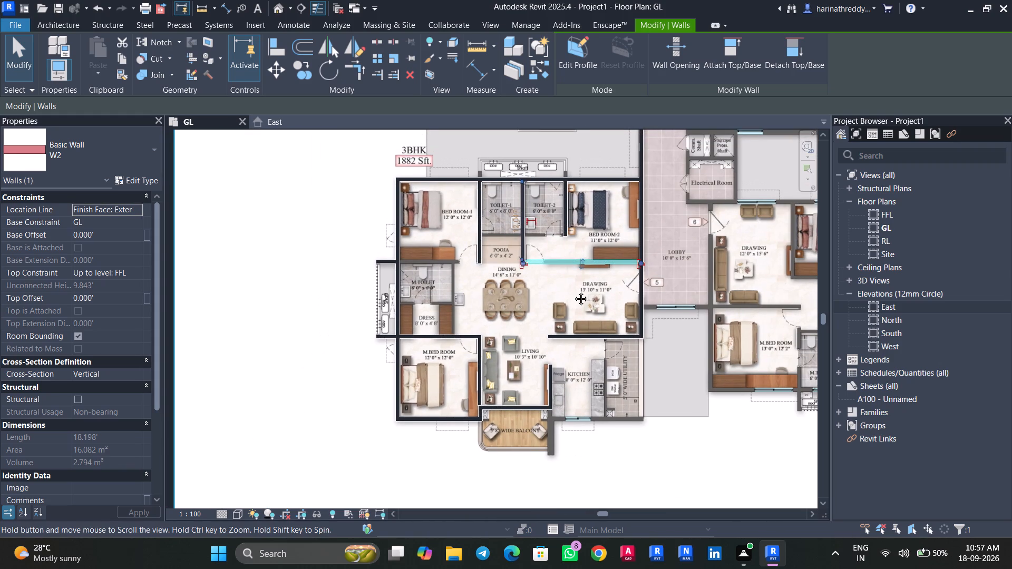
pyautogui.moveTo(573, 291); pyautogui.dragTo(572, 291, button='middle')
pyautogui.scroll(6, 615, 295)
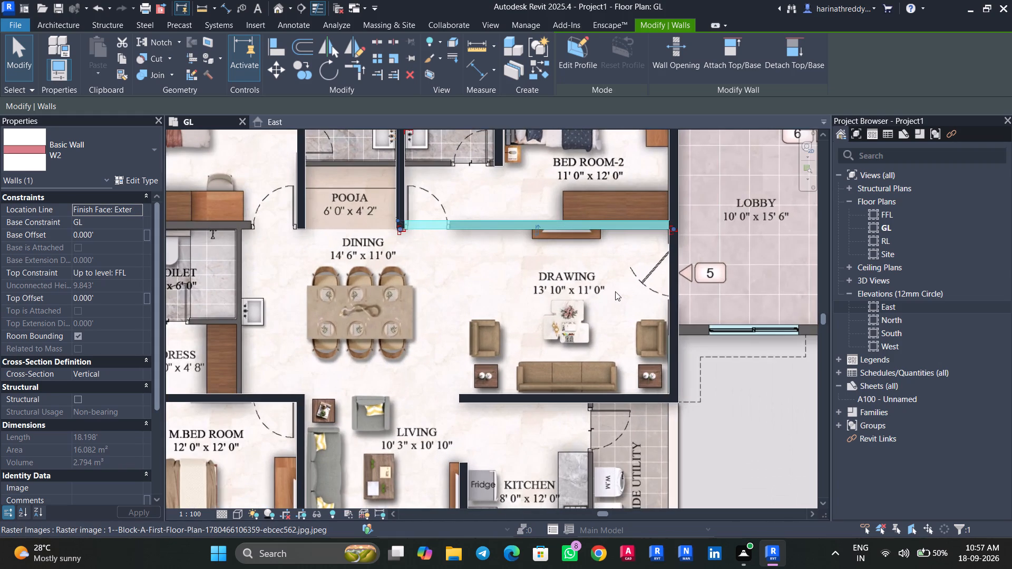
pyautogui.scroll(-2, 615, 291)
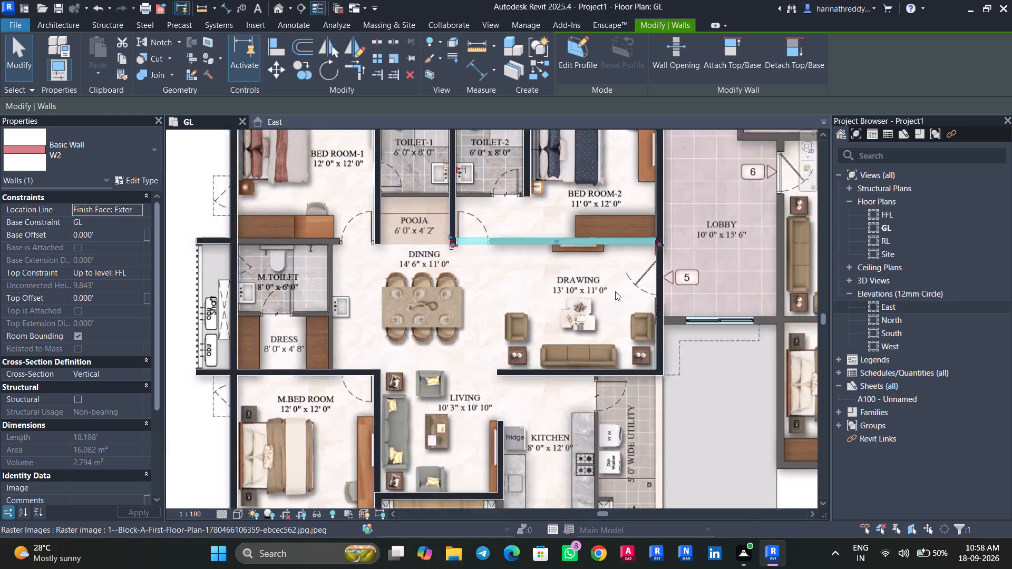
# Examine the Block A first-floor plan image, from the lower flats and area table up to the upper flats and lift lobby.
pyautogui.scroll(-7, 615, 291)
pyautogui.moveTo(750, 384); pyautogui.dragTo(508, 335, button='middle')
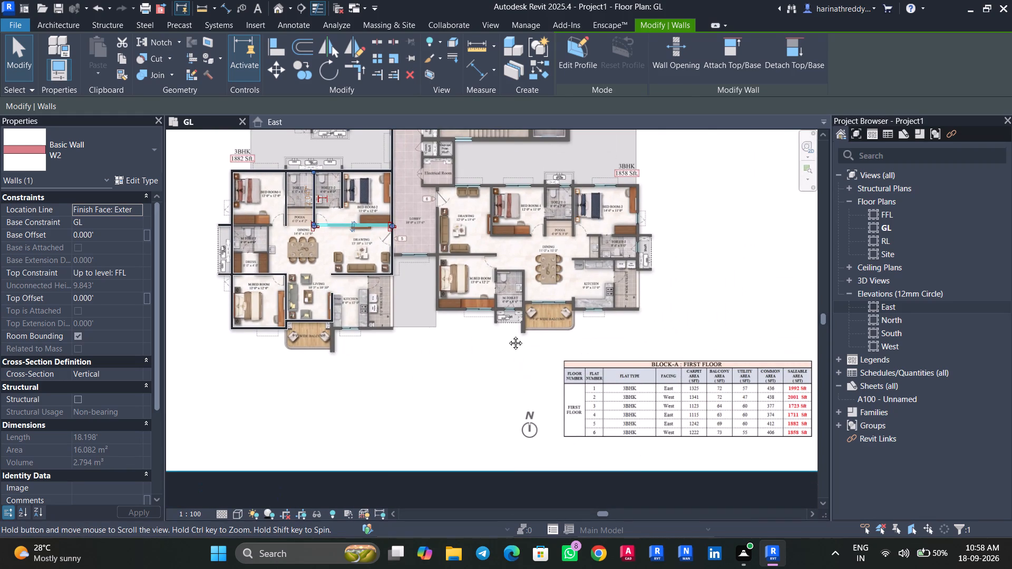
pyautogui.moveTo(508, 335); pyautogui.dragTo(521, 356, button='middle')
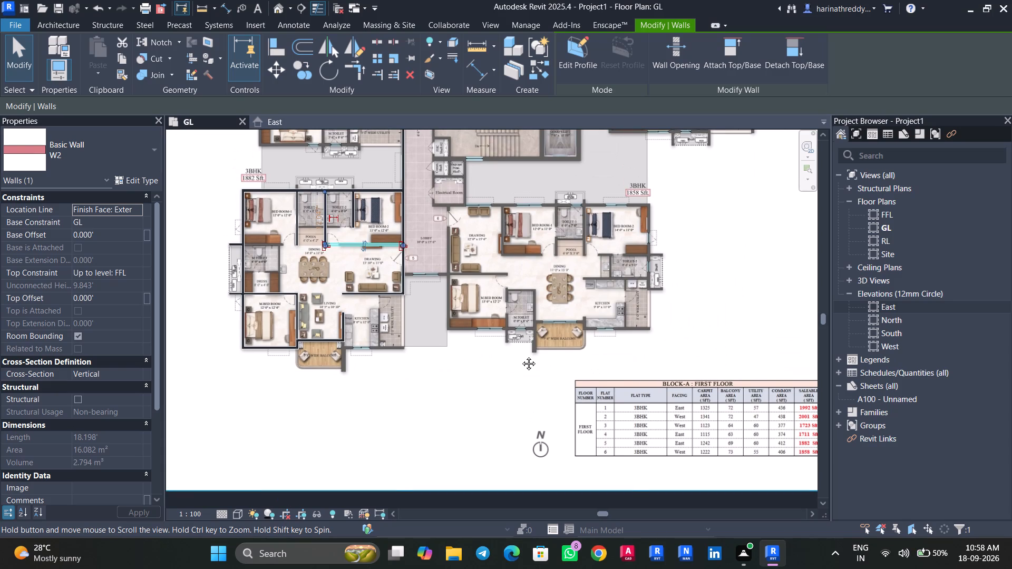
pyautogui.moveTo(521, 356); pyautogui.dragTo(546, 467, button='middle')
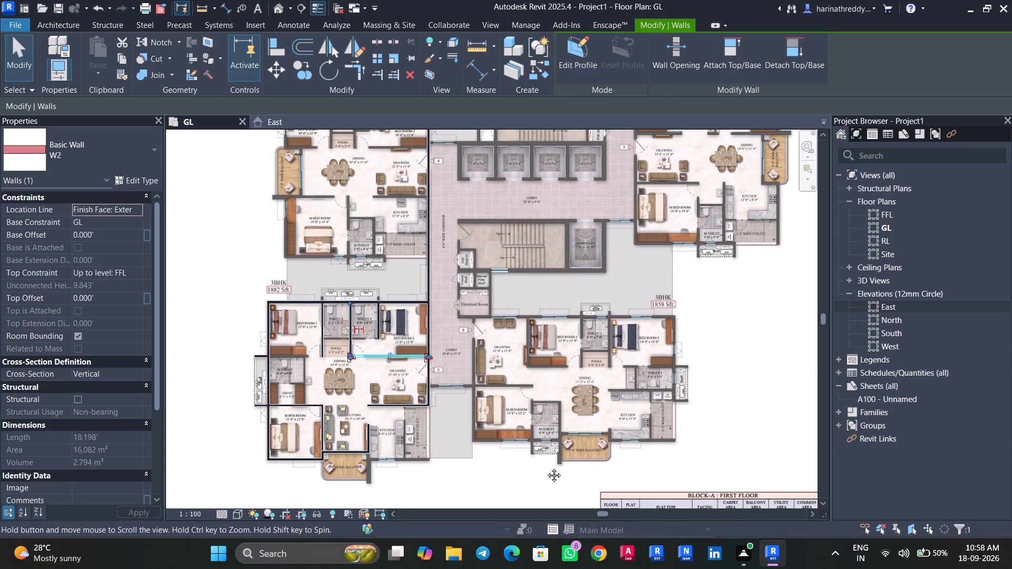
pyautogui.moveTo(546, 467); pyautogui.dragTo(536, 393, button='middle')
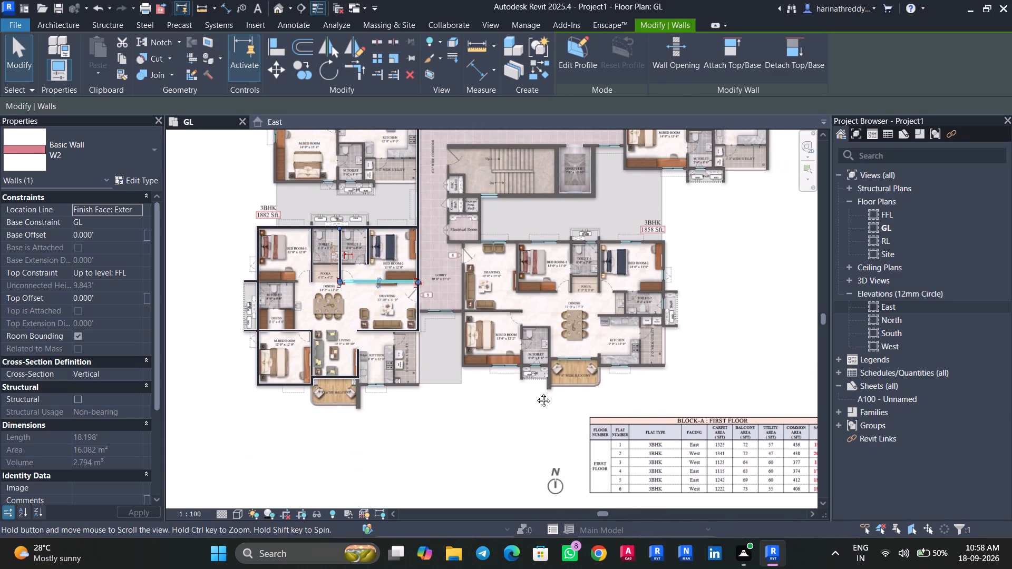
pyautogui.moveTo(536, 393); pyautogui.dragTo(533, 463, button='middle')
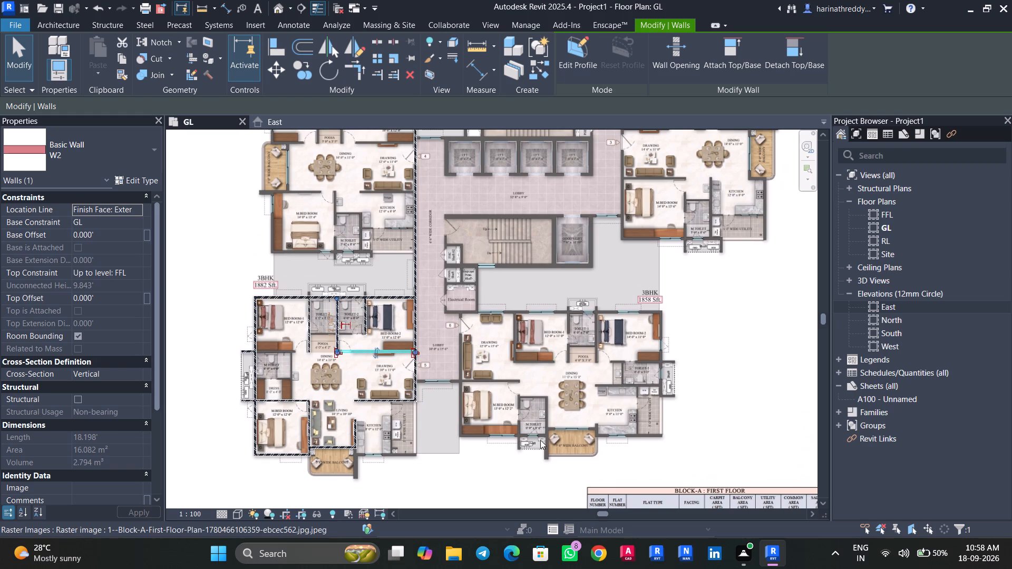
pyautogui.moveTo(718, 307); pyautogui.dragTo(726, 547, button='middle')
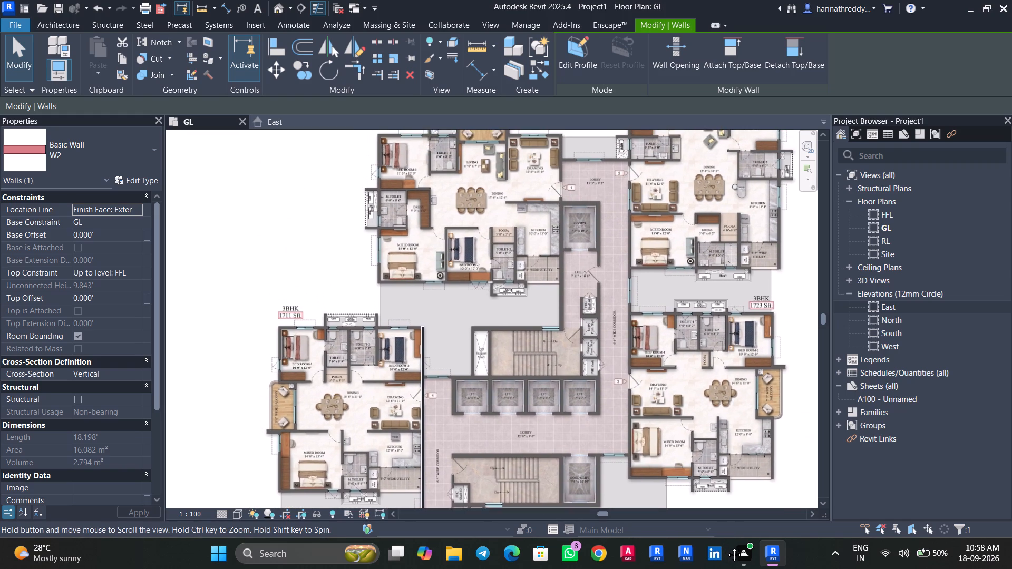
pyautogui.moveTo(726, 547); pyautogui.dragTo(722, 568, button='middle')
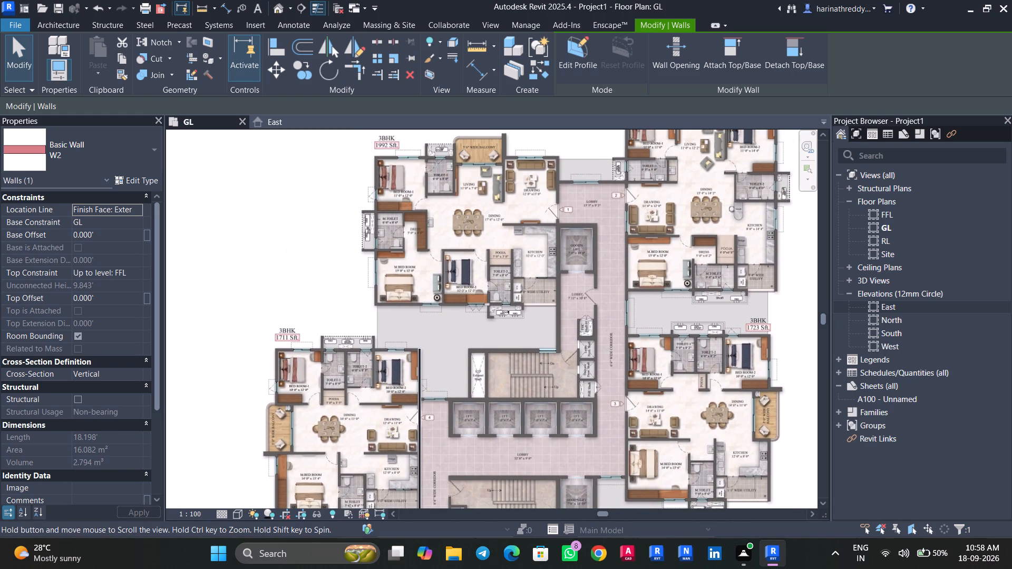
pyautogui.moveTo(722, 568); pyautogui.dragTo(712, 455, button='middle')
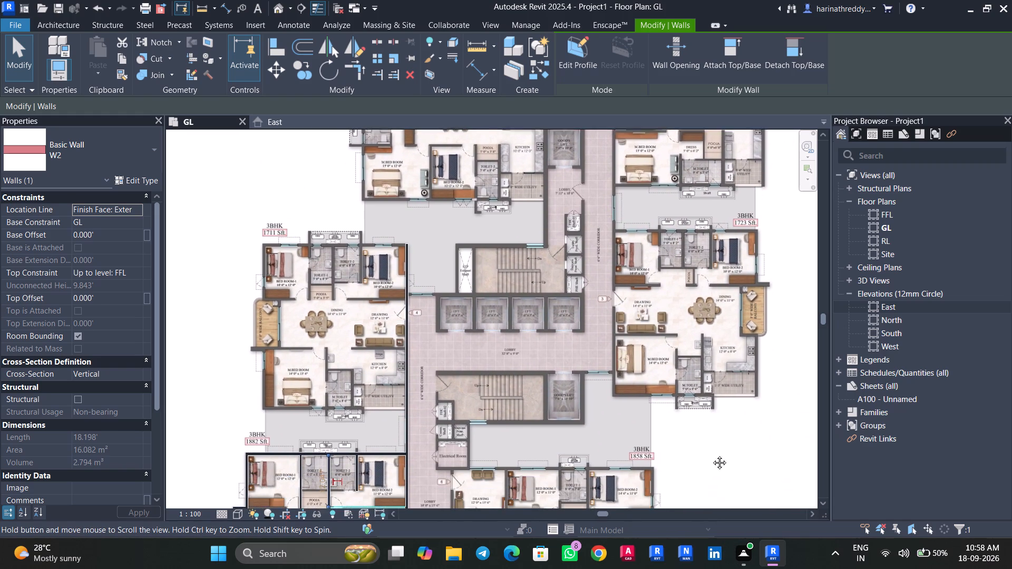
pyautogui.moveTo(712, 455); pyautogui.dragTo(722, 397, button='middle')
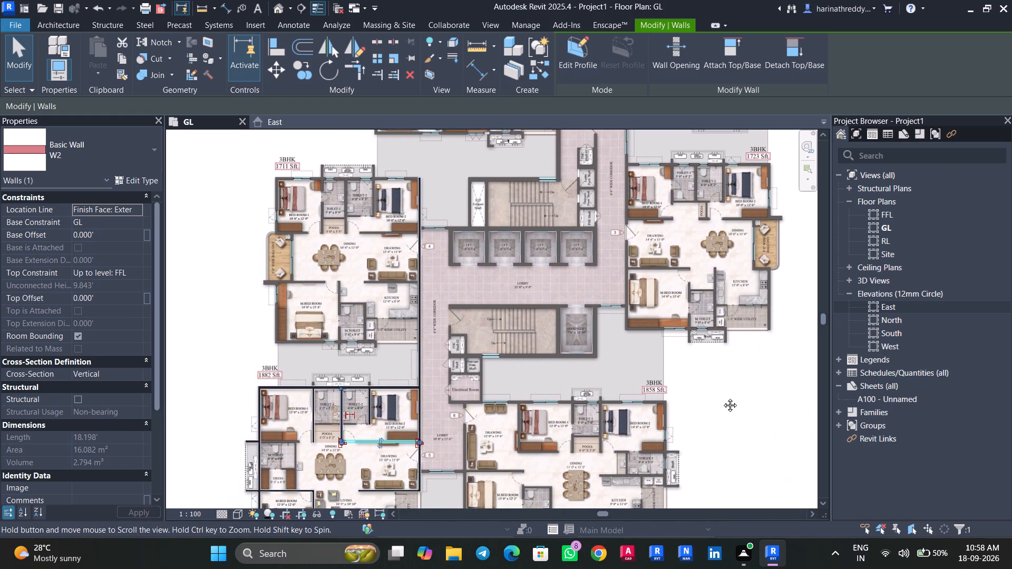
pyautogui.moveTo(722, 397); pyautogui.dragTo(835, 207, button='middle')
# Draw a W2 wall about 12.7' long between Bed Room-1 and M.Toilet, from the outer wall across the door opening to the Pooja wall.
pyautogui.scroll(6, 432, 268)
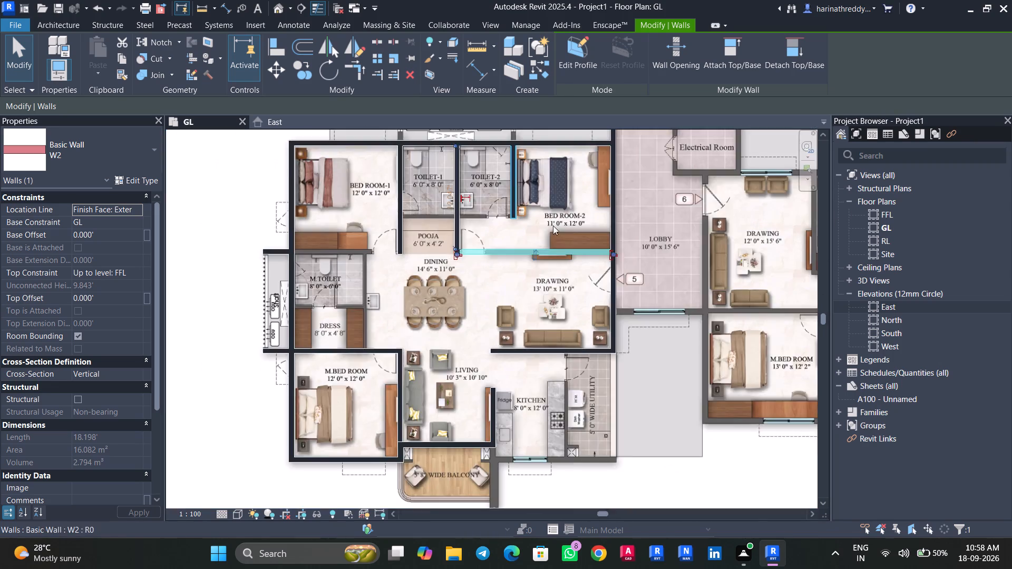
pyautogui.scroll(5, 553, 225)
pyautogui.press('Escape')
pyautogui.moveTo(388, 318); pyautogui.dragTo(624, 381, button='middle')
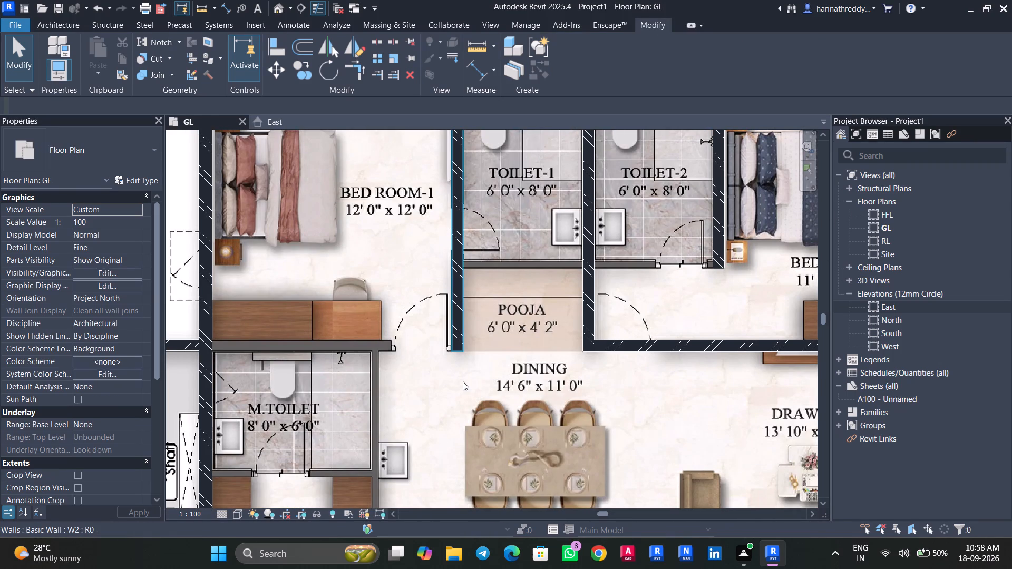
pyautogui.press('w')
pyautogui.press('a')
pyautogui.scroll(7, 206, 342)
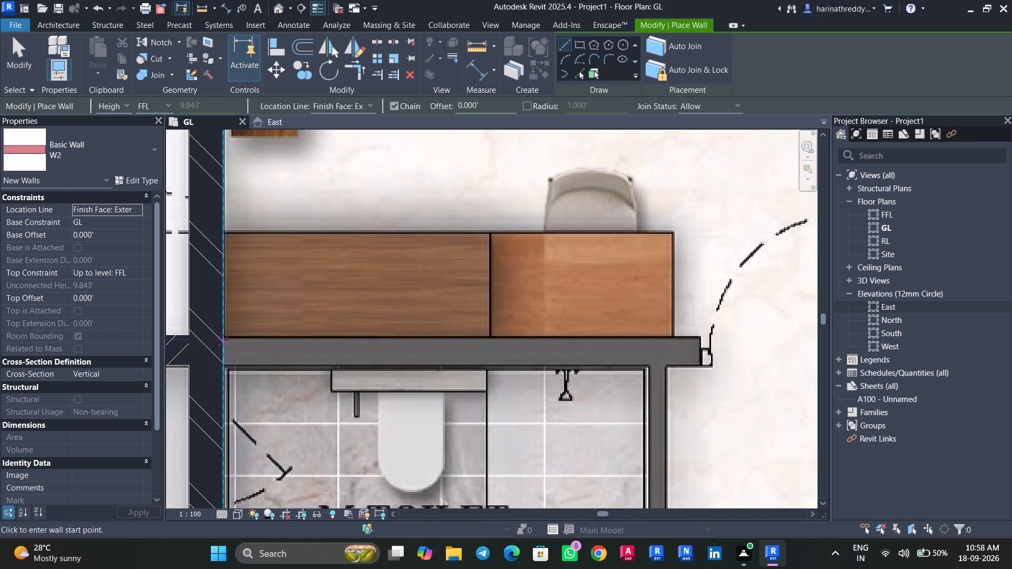
pyautogui.click(223, 338)
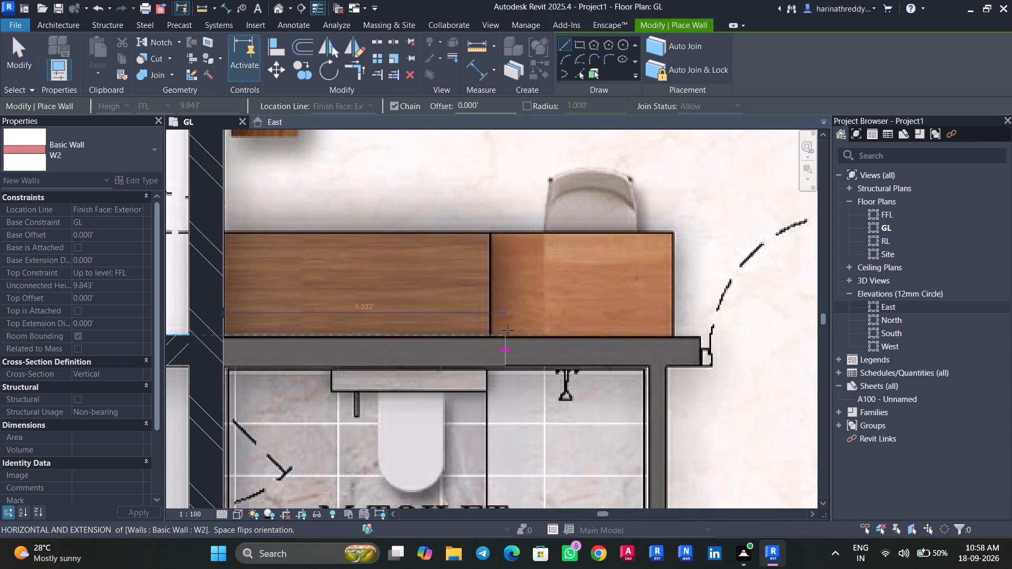
pyautogui.moveTo(588, 331); pyautogui.dragTo(263, 311, button='middle')
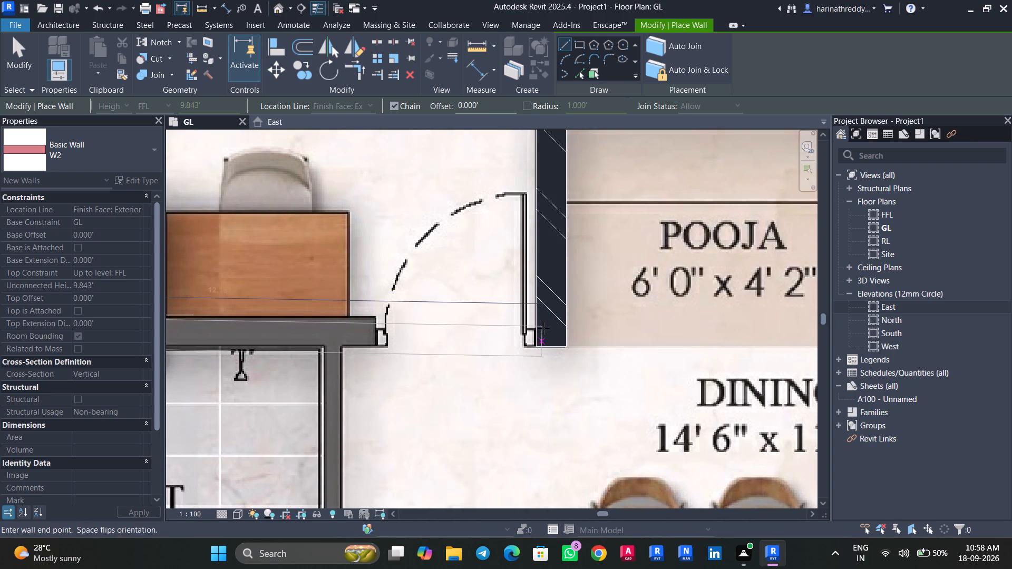
pyautogui.click(537, 319)
pyautogui.press('Escape')
pyautogui.press('Escape')
pyautogui.press('Escape')
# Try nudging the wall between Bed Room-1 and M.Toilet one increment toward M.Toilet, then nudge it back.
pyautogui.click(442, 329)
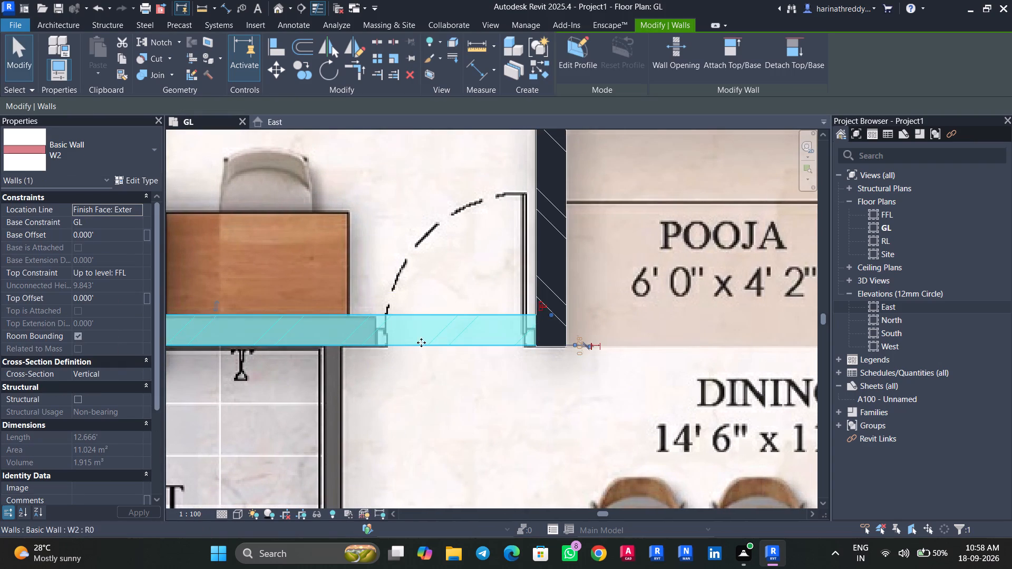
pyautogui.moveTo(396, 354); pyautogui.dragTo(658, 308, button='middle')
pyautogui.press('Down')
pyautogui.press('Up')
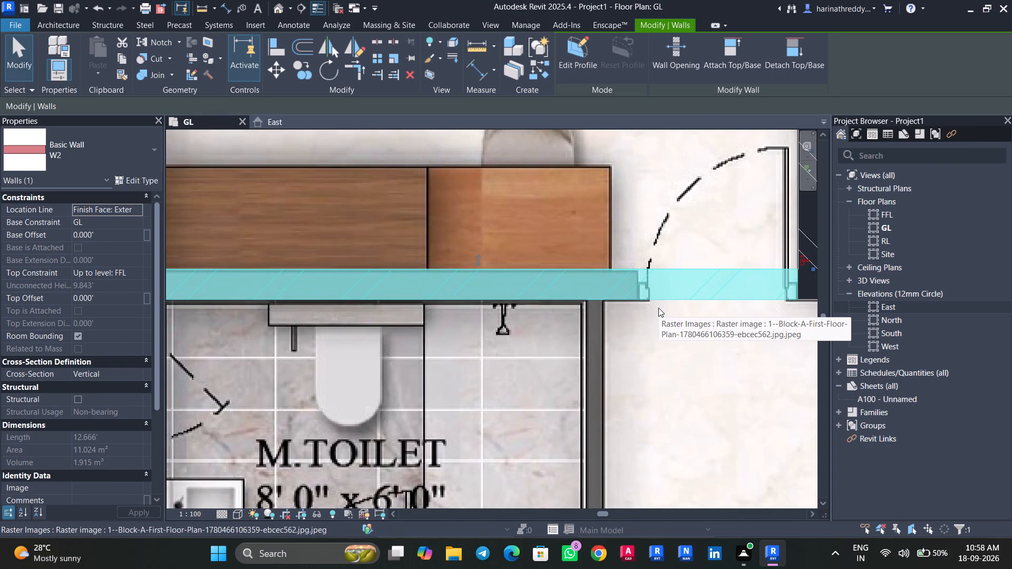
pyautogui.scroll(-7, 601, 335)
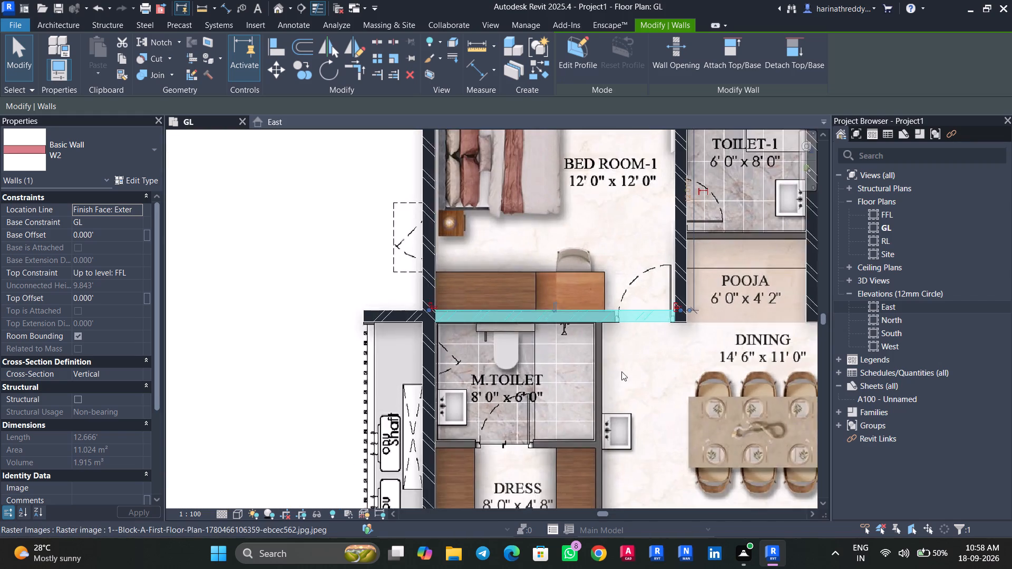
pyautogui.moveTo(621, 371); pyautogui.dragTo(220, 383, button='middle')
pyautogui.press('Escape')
# Gauge the thickness of the wall between Toilet-2 and the Bed Room-2 entry on the plan image.
pyautogui.scroll(-4, 421, 386)
pyautogui.scroll(8, 450, 322)
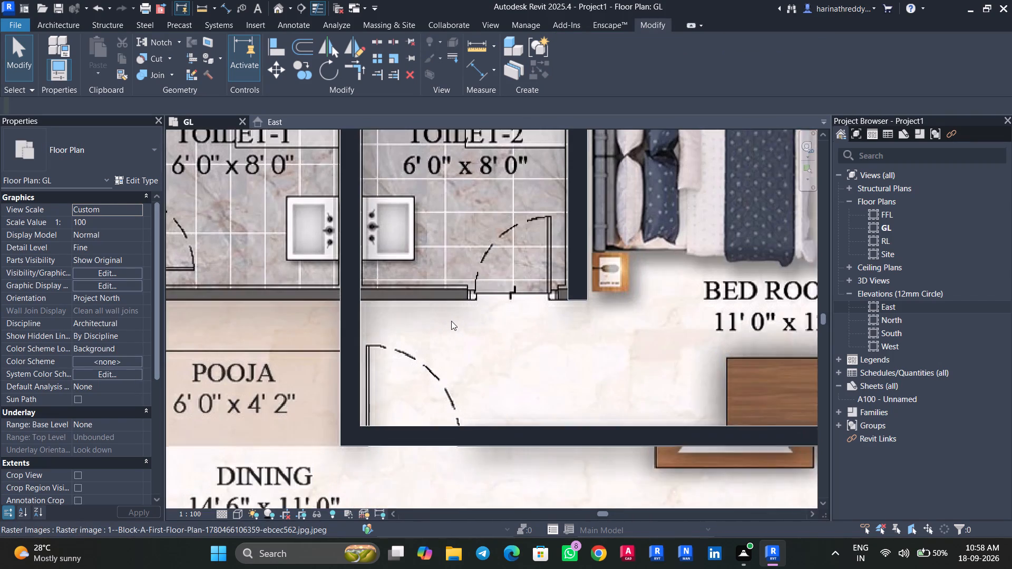
pyautogui.moveTo(457, 325); pyautogui.dragTo(498, 376, button='middle')
pyautogui.click(498, 377)
pyautogui.click(392, 54)
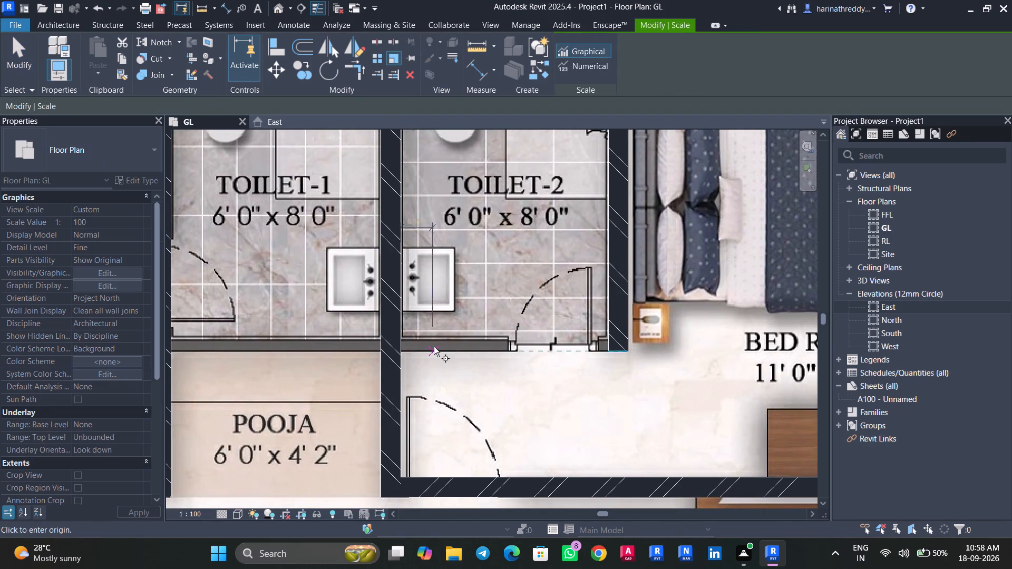
pyautogui.scroll(14, 434, 347)
pyautogui.click(410, 337)
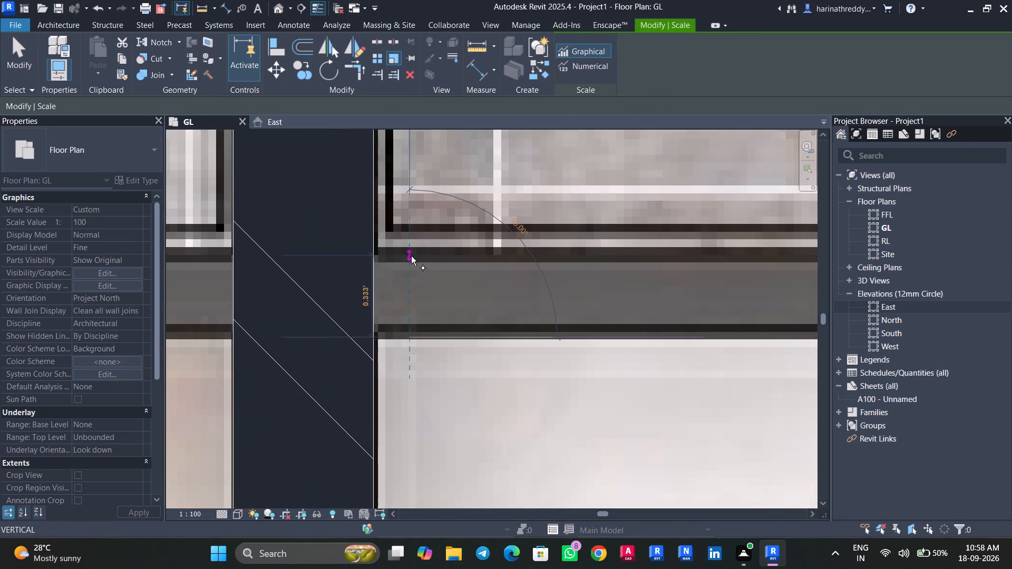
pyautogui.press('Escape')
pyautogui.press('Escape')
pyautogui.press('Escape')
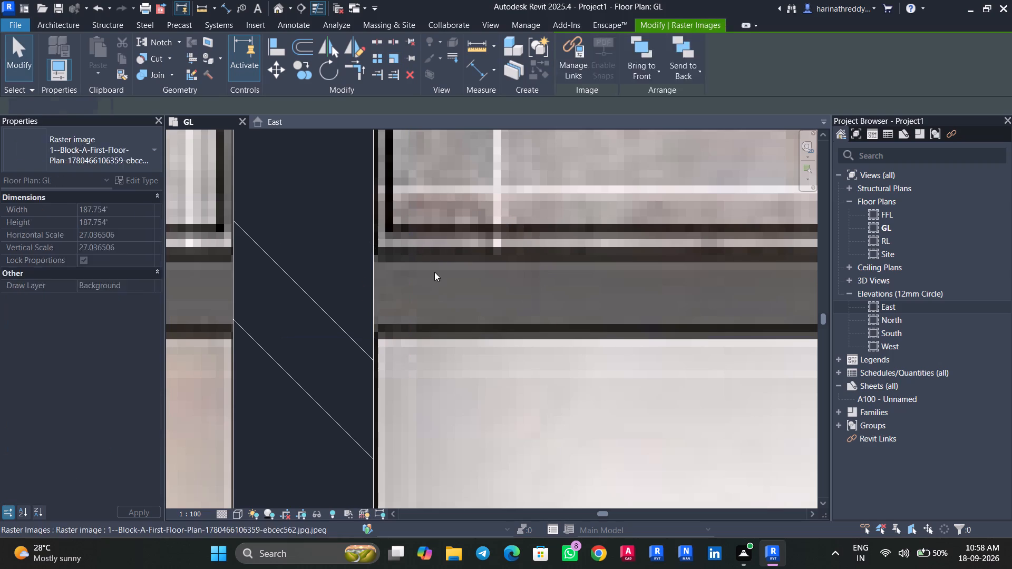
# Duplicate the W2 wall type as W3 and set its Brick, Common structure layer to 0.35' thick.
pyautogui.press('w')
pyautogui.press('a')
pyautogui.click(138, 180)
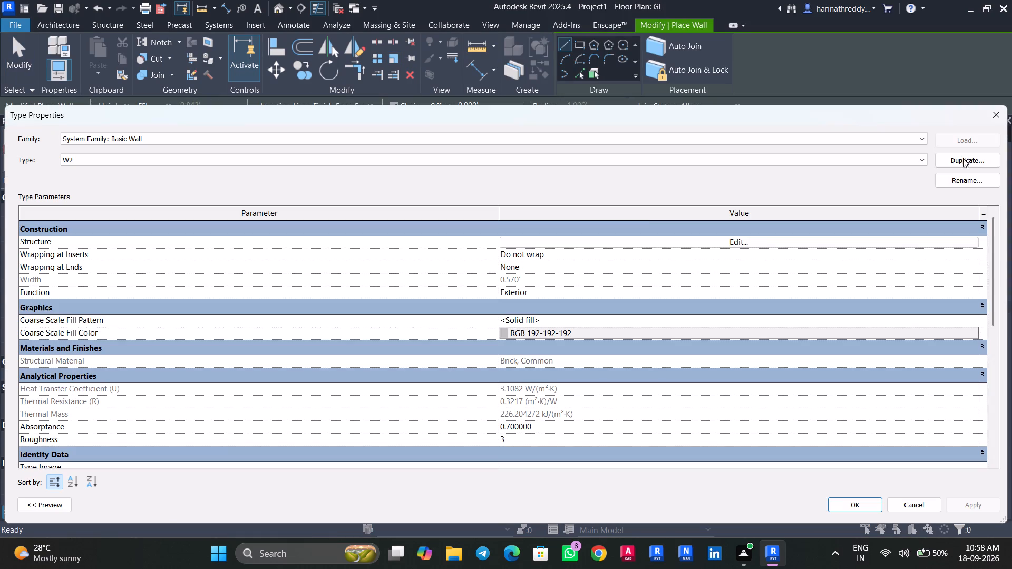
pyautogui.click(961, 160)
pyautogui.press('w')
pyautogui.press('3')
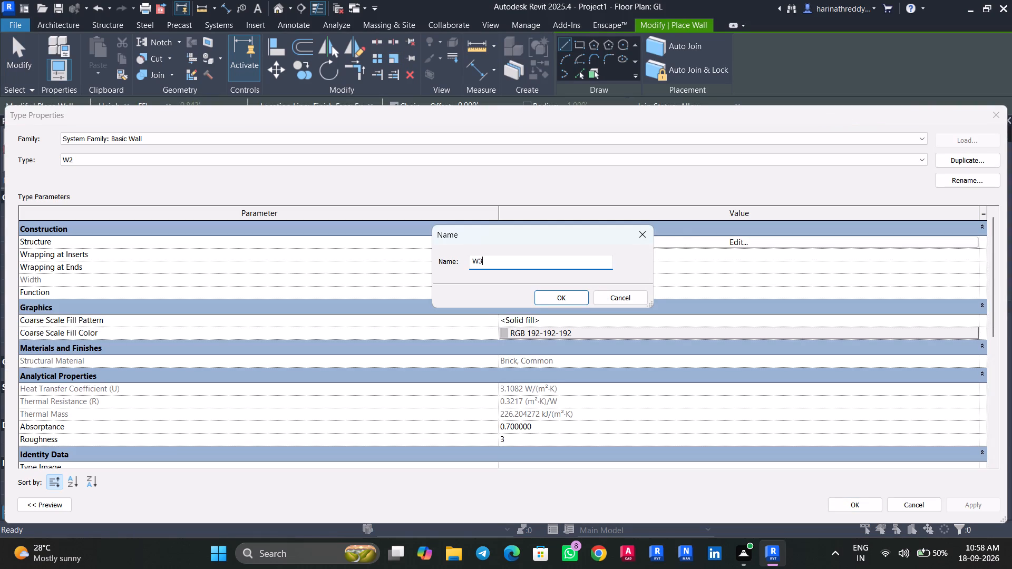
pyautogui.click(541, 299)
pyautogui.click(562, 236)
pyautogui.click(554, 237)
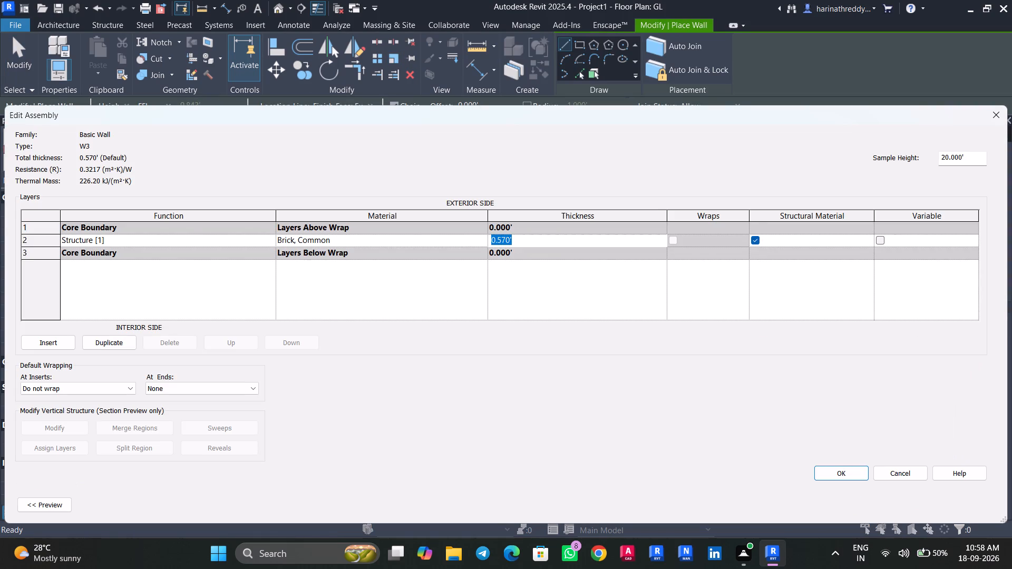
pyautogui.write("0.35'")
pyautogui.press('Return')
pyautogui.click(818, 475)
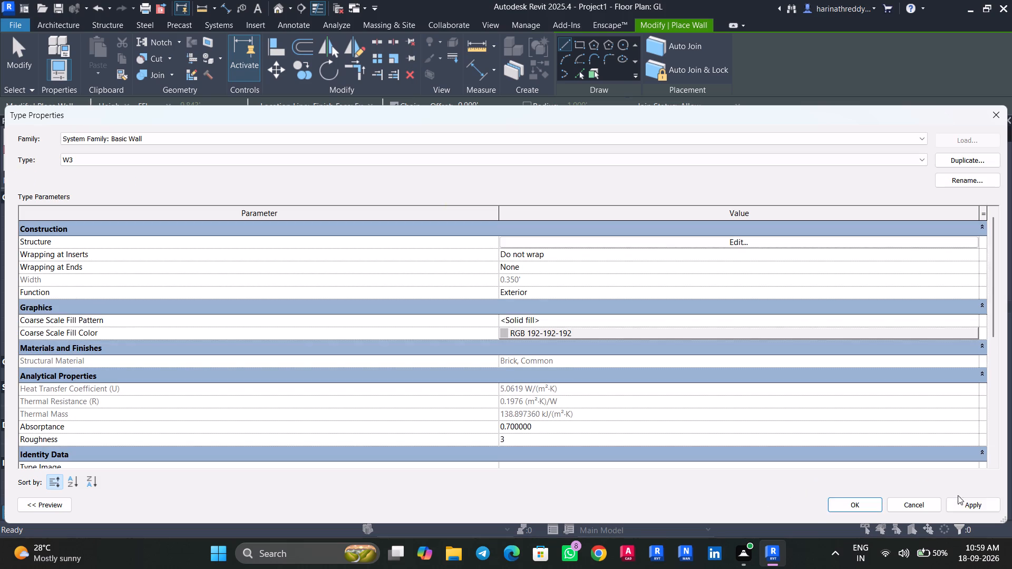
pyautogui.click(964, 507)
pyautogui.click(856, 513)
pyautogui.click(858, 503)
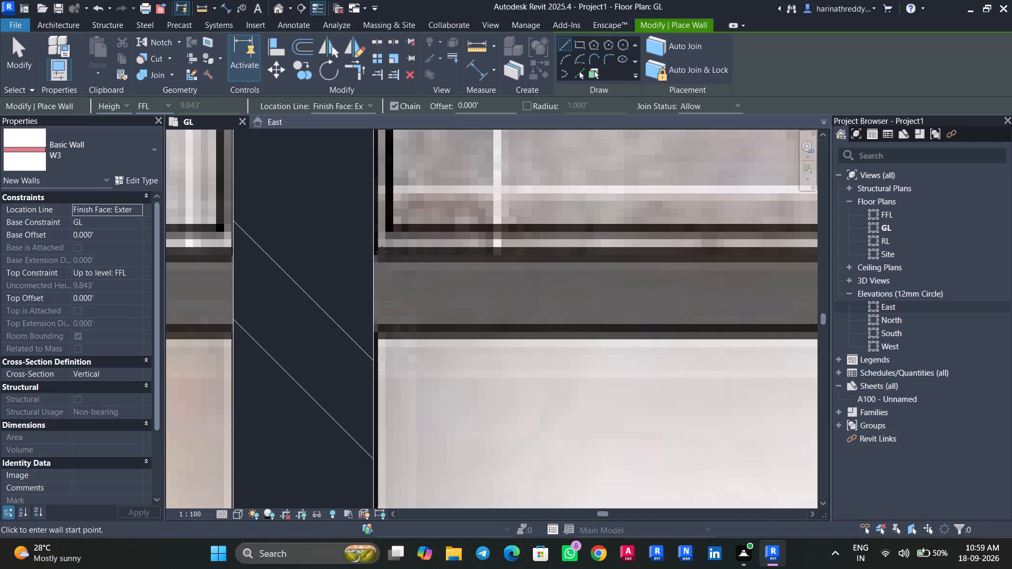
# Draw a W3 wall about 6.5' long between Toilet-2 and the Bed Room-2 entry, across the toilet door opening.
pyautogui.click(374, 257)
pyautogui.moveTo(616, 249); pyautogui.dragTo(290, 243, button='middle')
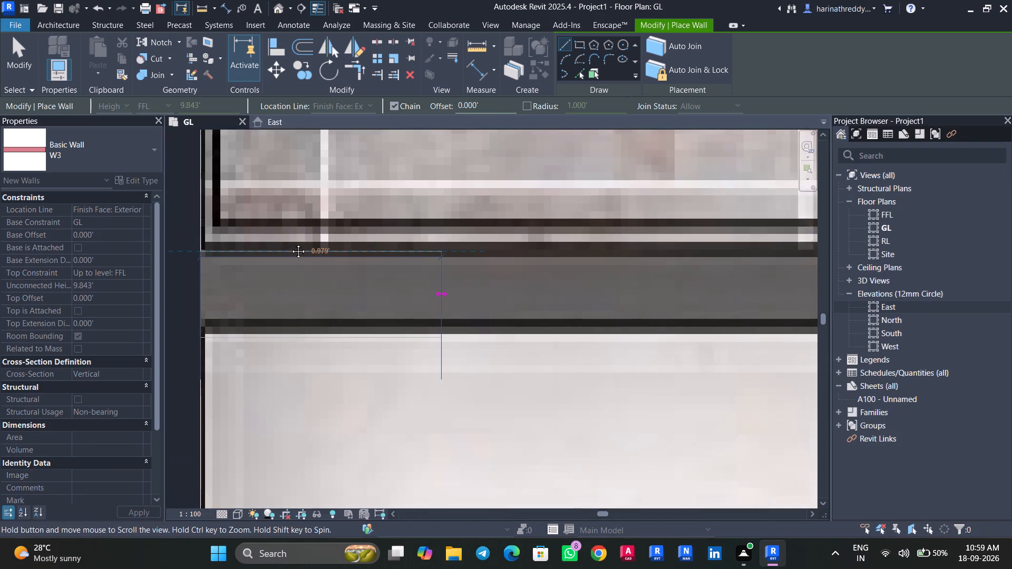
pyautogui.moveTo(290, 243); pyautogui.dragTo(250, 243, button='middle')
pyautogui.scroll(-7, 260, 244)
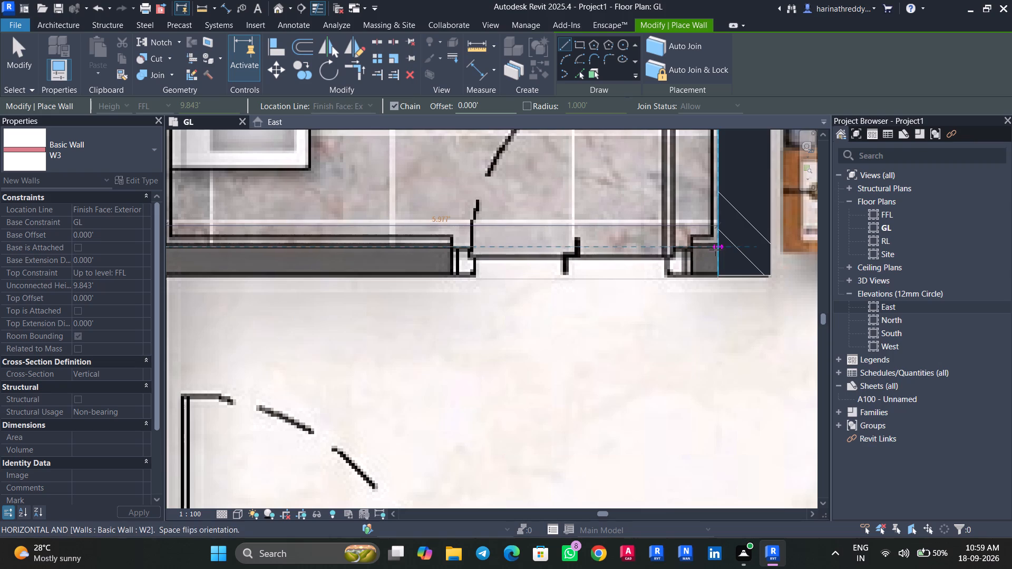
pyautogui.click(717, 249)
pyautogui.press('Escape')
pyautogui.press('Escape')
pyautogui.press('Escape')
# Nudge the W3 wall a net two increments toward Toilet-2 to match the image.
pyautogui.click(548, 267)
pyautogui.scroll(2, 548, 267)
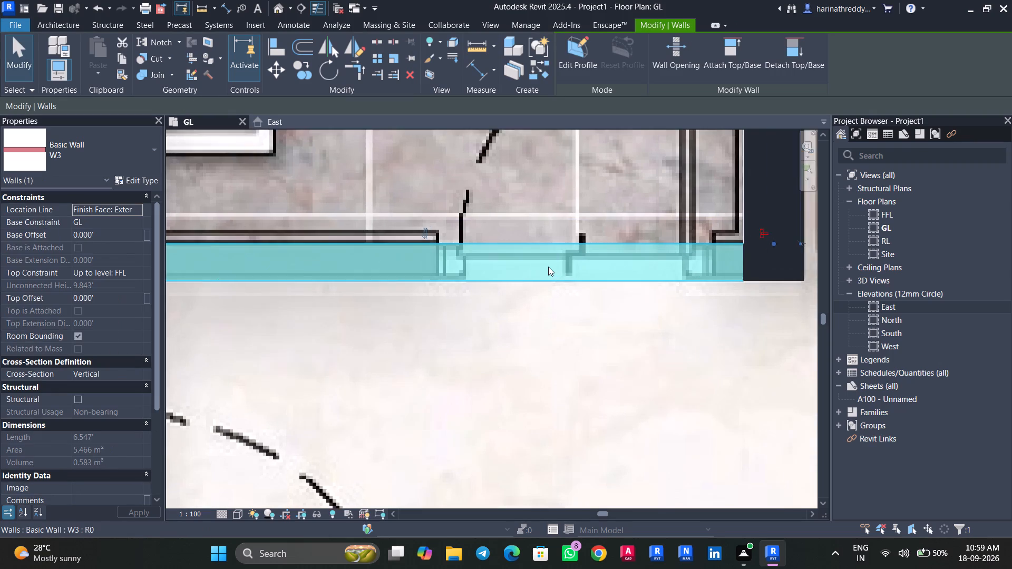
pyautogui.press('Up')
pyautogui.press('Up')
pyautogui.press('Up')
pyautogui.press('Down')
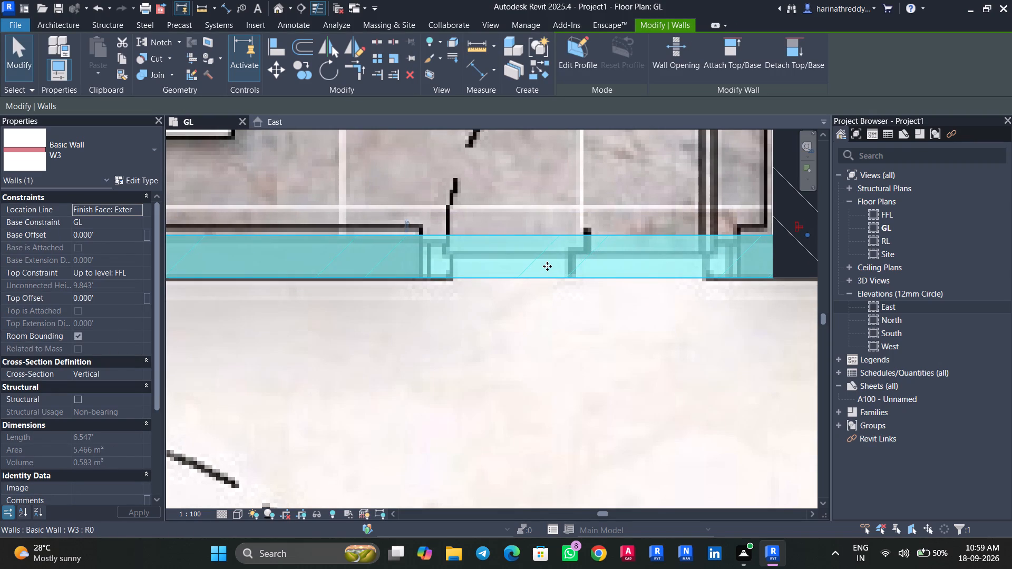
pyautogui.press('Escape')
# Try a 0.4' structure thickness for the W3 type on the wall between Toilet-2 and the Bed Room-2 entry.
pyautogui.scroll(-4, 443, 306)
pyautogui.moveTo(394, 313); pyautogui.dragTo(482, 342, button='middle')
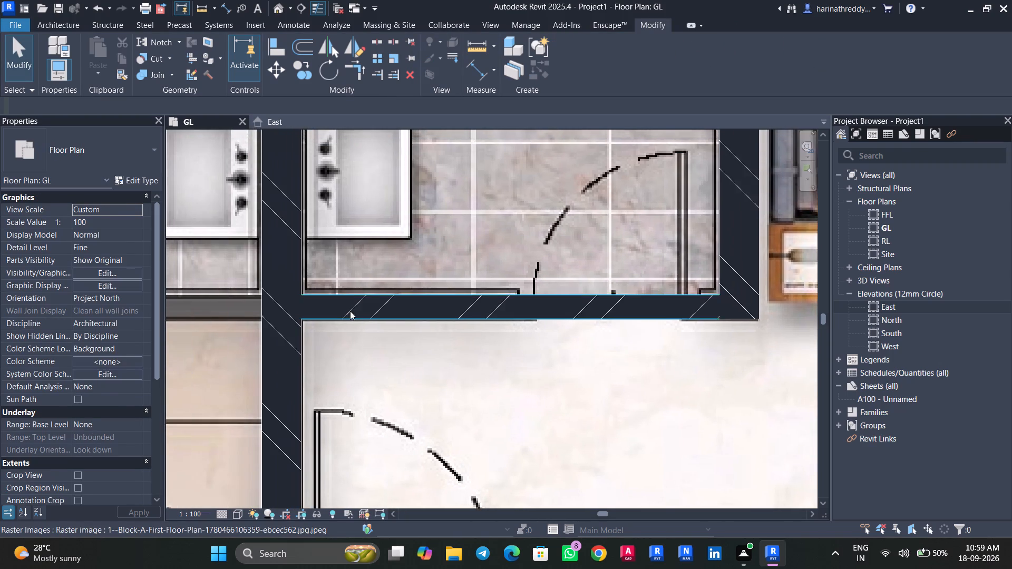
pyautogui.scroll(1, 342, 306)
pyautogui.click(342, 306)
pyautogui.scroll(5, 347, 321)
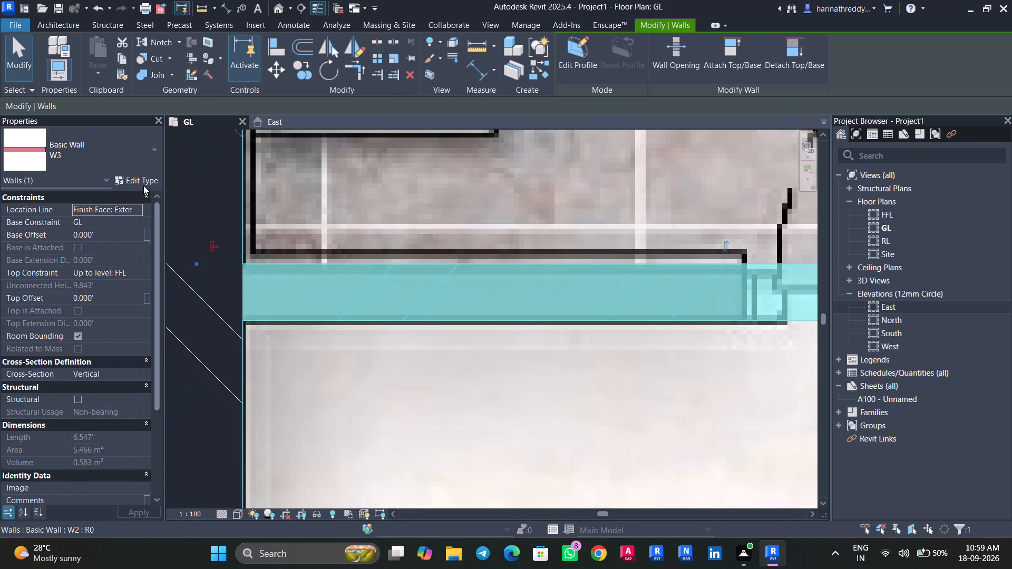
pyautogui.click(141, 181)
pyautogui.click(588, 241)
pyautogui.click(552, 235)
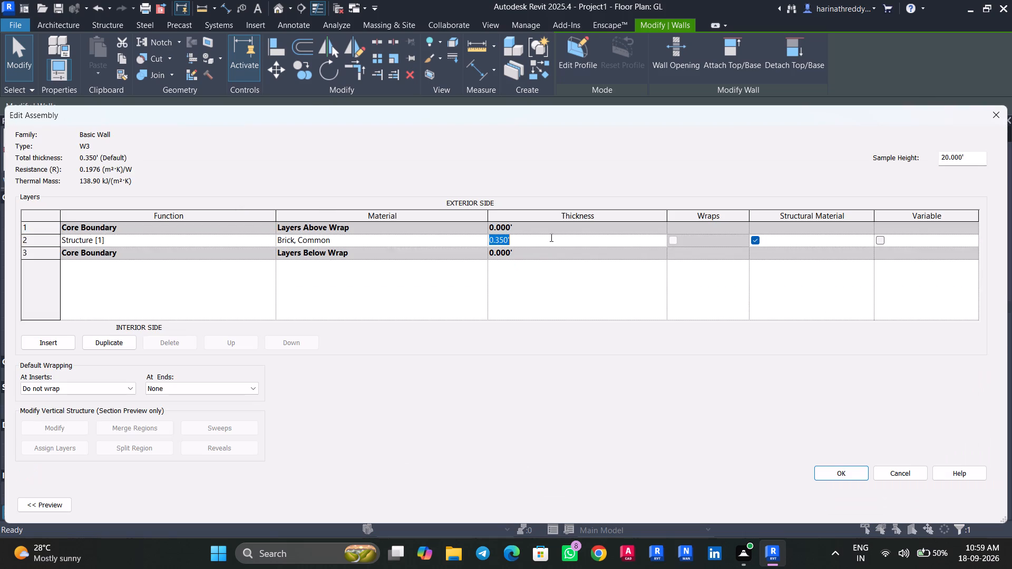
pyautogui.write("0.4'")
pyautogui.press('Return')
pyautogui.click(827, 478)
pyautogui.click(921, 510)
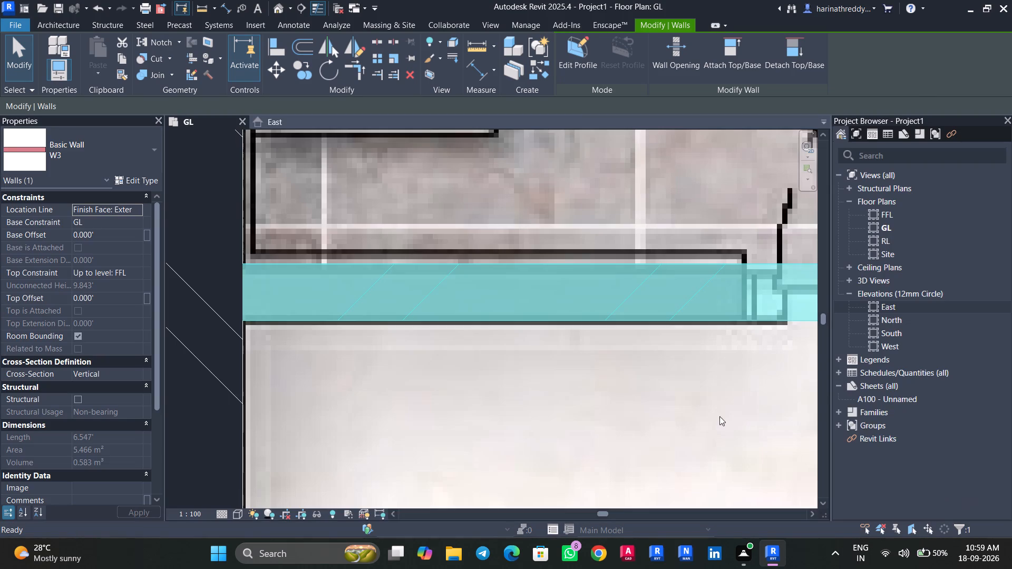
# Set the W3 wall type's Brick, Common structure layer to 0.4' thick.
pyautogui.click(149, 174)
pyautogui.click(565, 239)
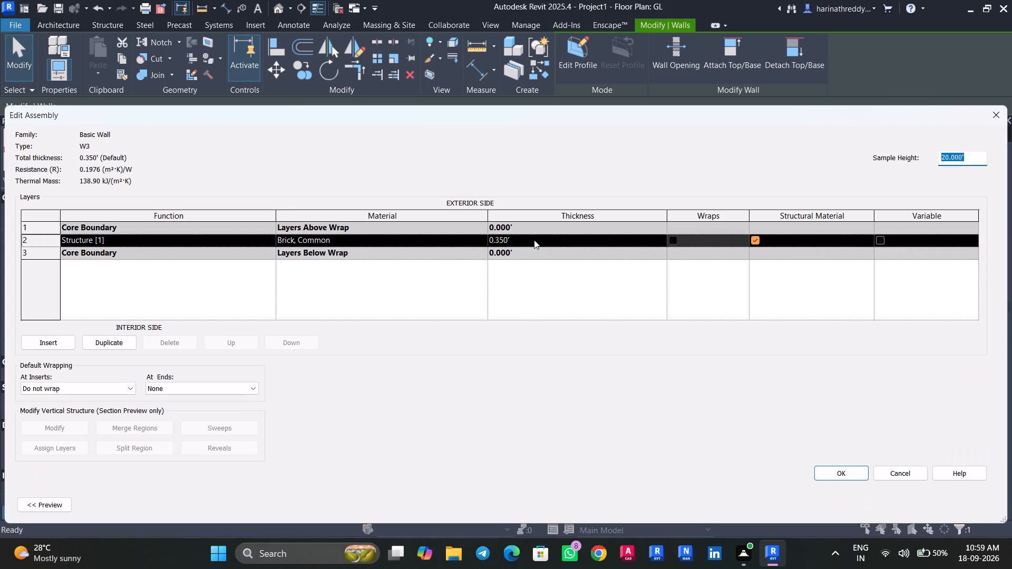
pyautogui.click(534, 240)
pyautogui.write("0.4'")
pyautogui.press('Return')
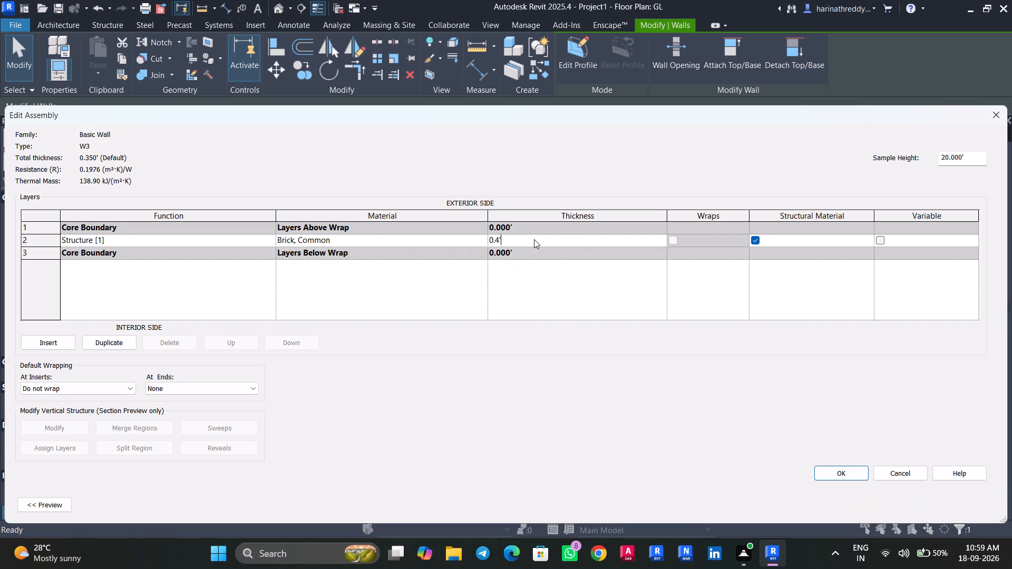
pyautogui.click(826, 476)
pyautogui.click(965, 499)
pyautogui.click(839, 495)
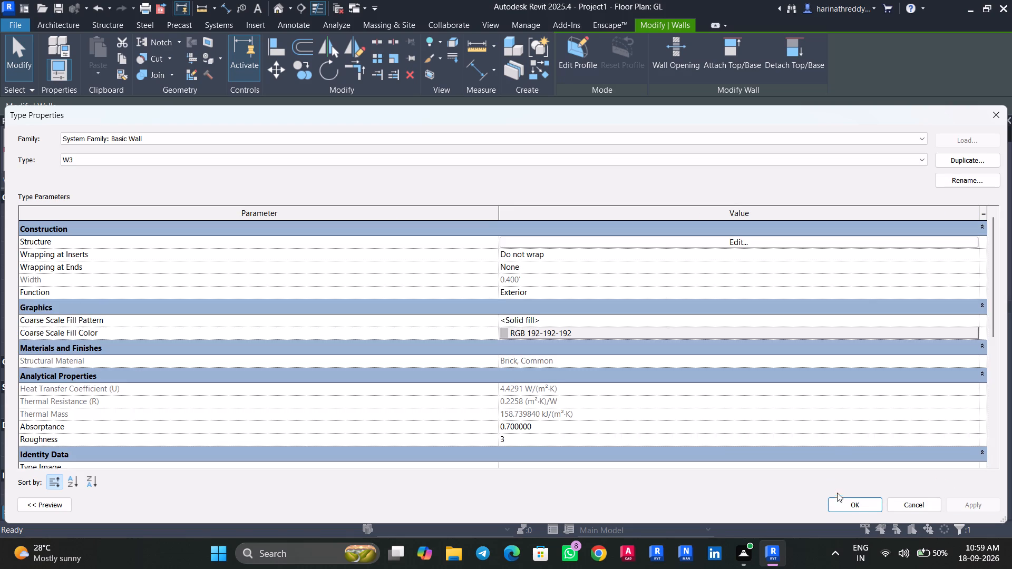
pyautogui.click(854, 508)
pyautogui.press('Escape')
# Nudge the W3 wall below Toilet-2 three increments toward the toilet and two finer-view increments back, matching the image.
pyautogui.click(488, 299)
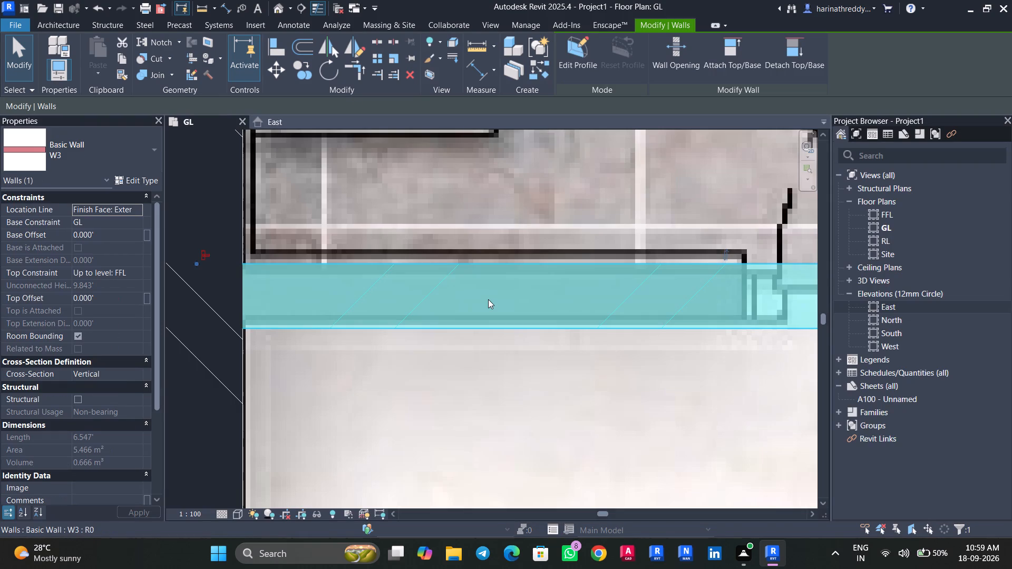
pyautogui.press('Up')
pyautogui.press('Up')
pyautogui.press('Up')
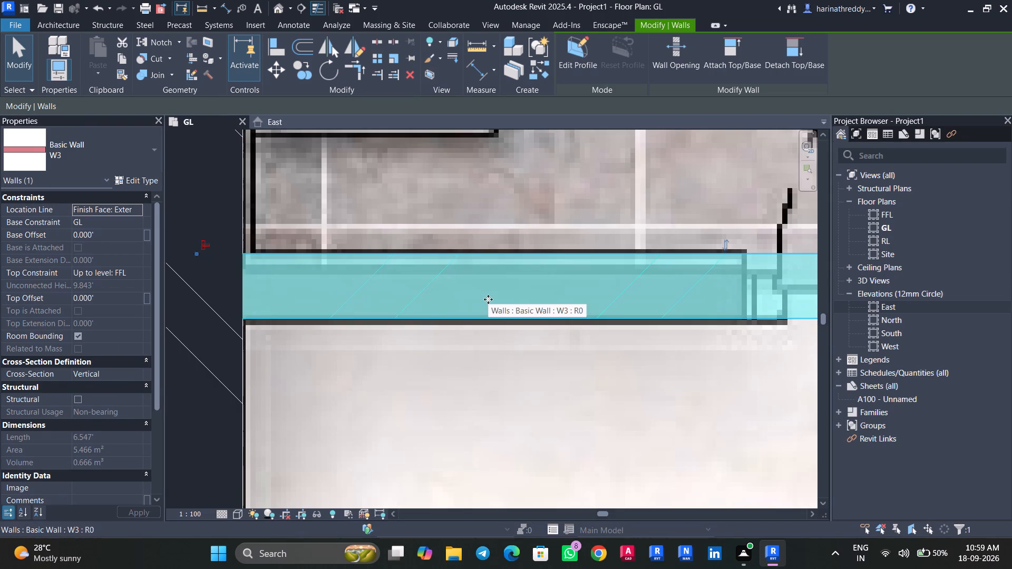
pyautogui.scroll(-7, 491, 306)
pyautogui.moveTo(498, 320); pyautogui.dragTo(580, 296, button='middle')
pyautogui.scroll(4, 585, 298)
pyautogui.press('Down')
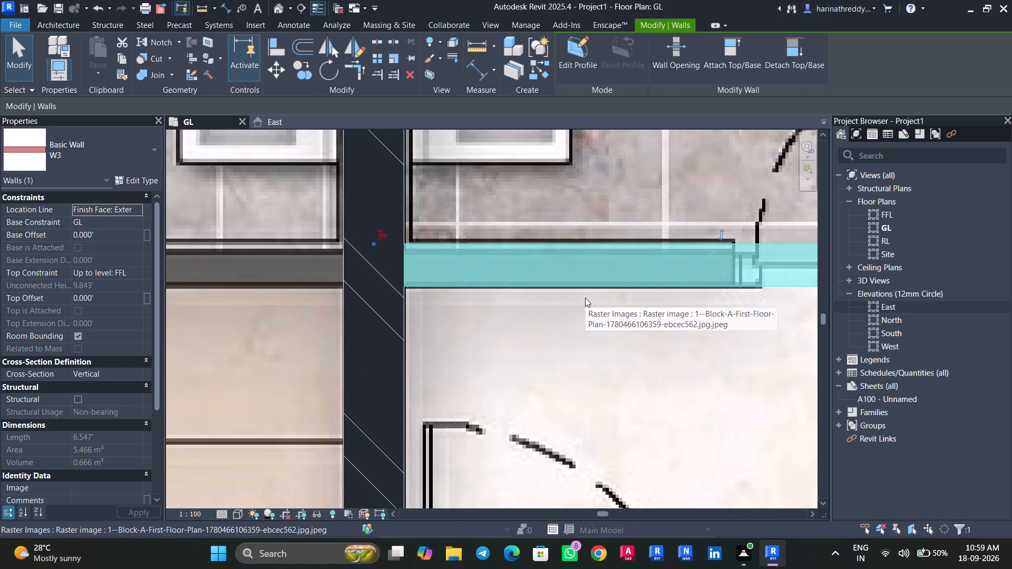
pyautogui.press('Down')
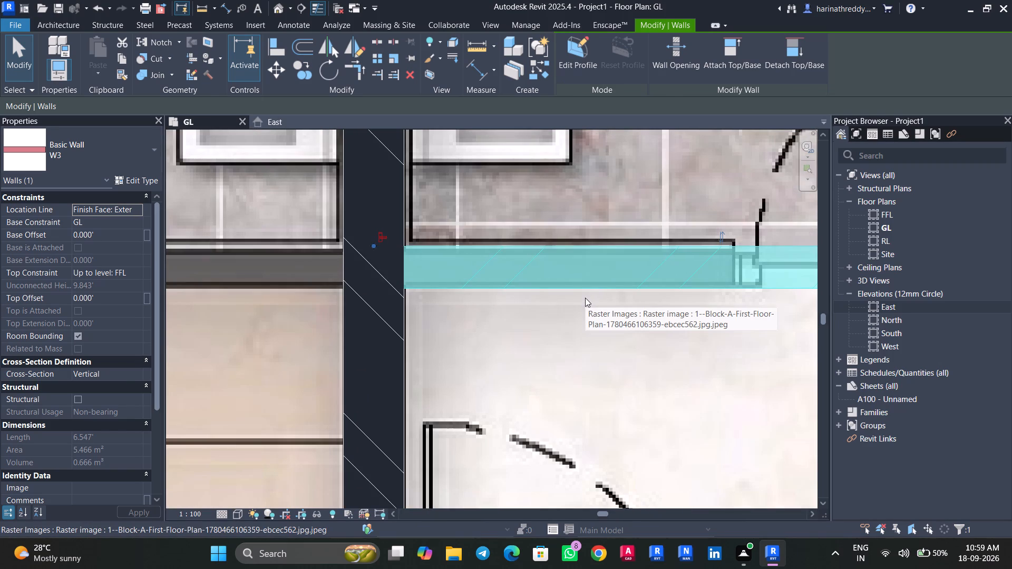
pyautogui.scroll(-2, 585, 298)
pyautogui.press('Escape')
pyautogui.scroll(-6, 585, 298)
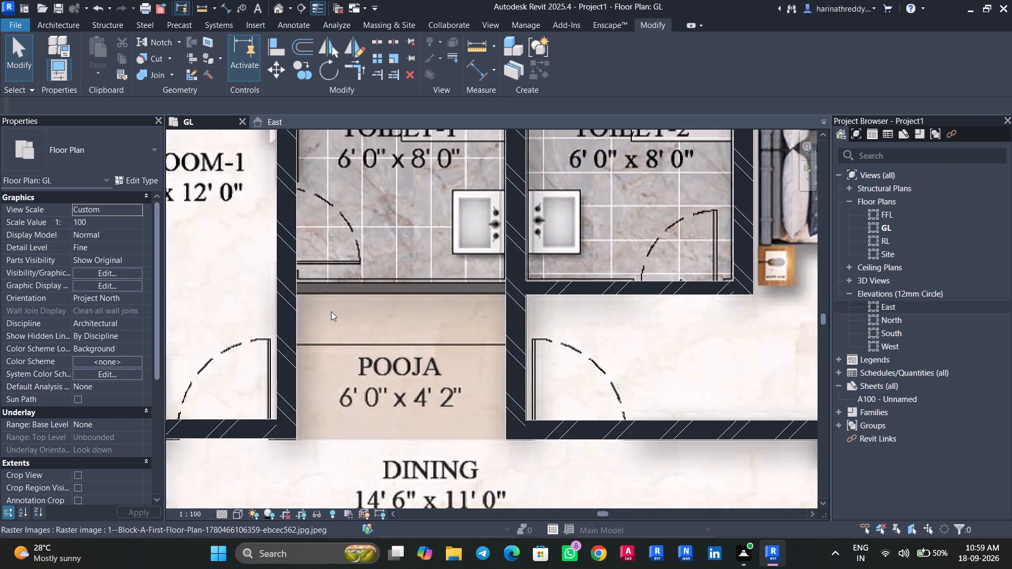
# Draw a W3 wall about 6.6' long between Toilet-1 and the Pooja room.
pyautogui.scroll(4, 330, 311)
pyautogui.write('WA')
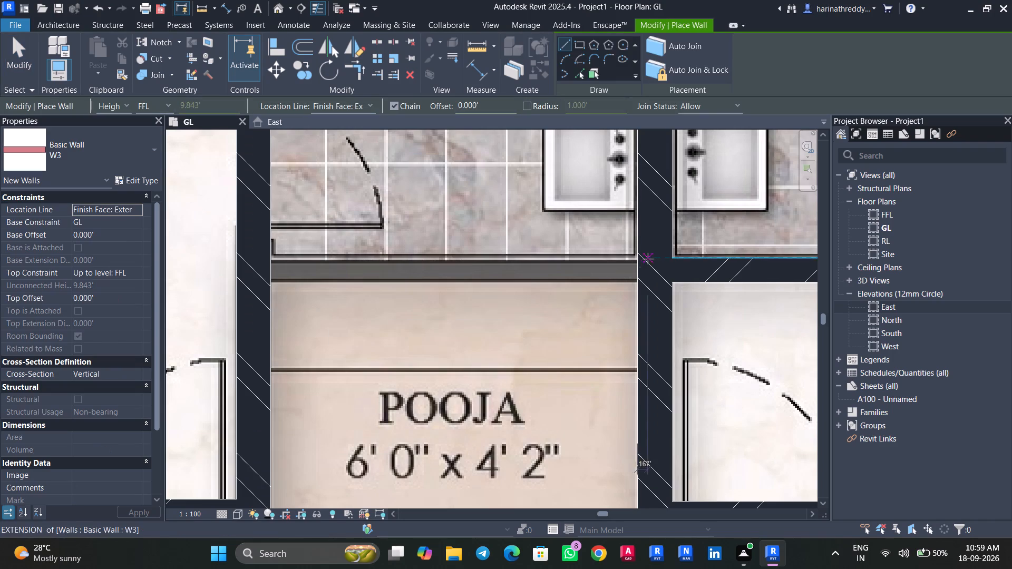
pyautogui.click(635, 279)
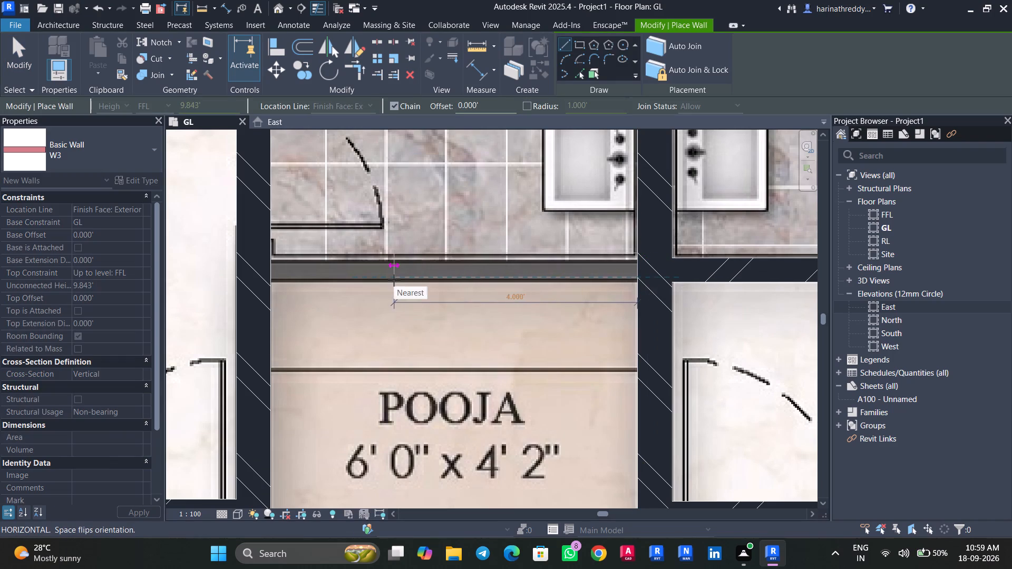
pyautogui.moveTo(393, 280); pyautogui.dragTo(636, 282, button='middle')
pyautogui.click(514, 284)
pyautogui.press('Escape')
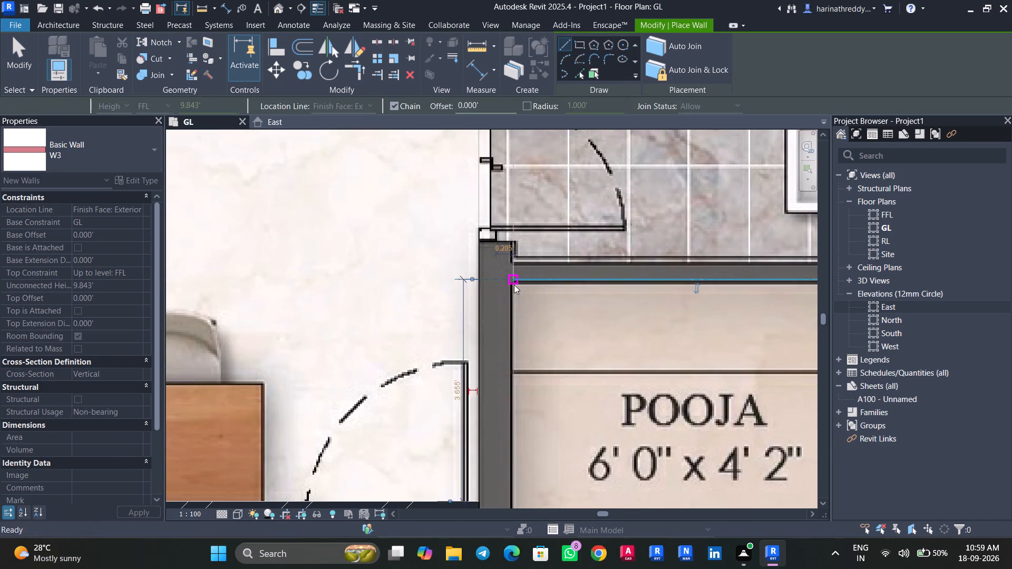
pyautogui.press('Escape')
# Nudge the wall between Toilet-1 and Pooja two increments toward Pooja to match the image.
pyautogui.moveTo(586, 300); pyautogui.dragTo(384, 291, button='middle')
pyautogui.click(483, 263)
pyautogui.press('Down')
pyautogui.press('Down')
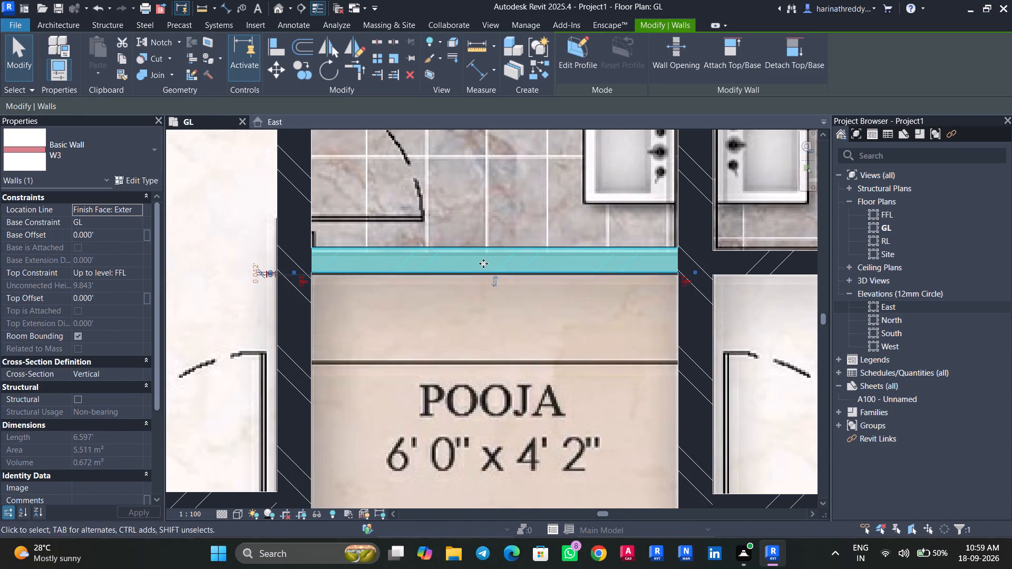
pyautogui.scroll(5, 450, 288)
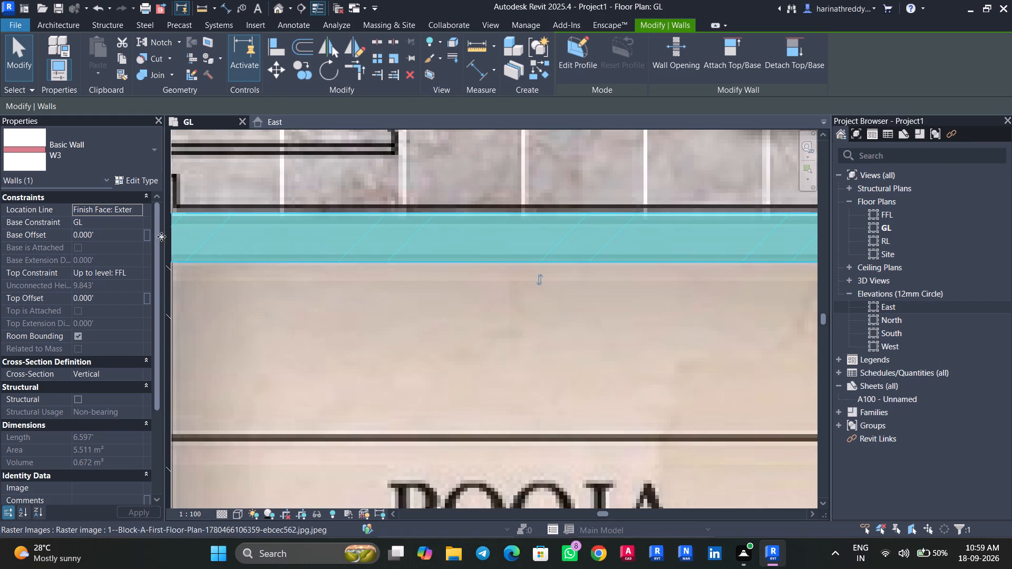
# Set the W3 wall type's Brick, Common structure layer to 0.375' thick.
pyautogui.click(144, 181)
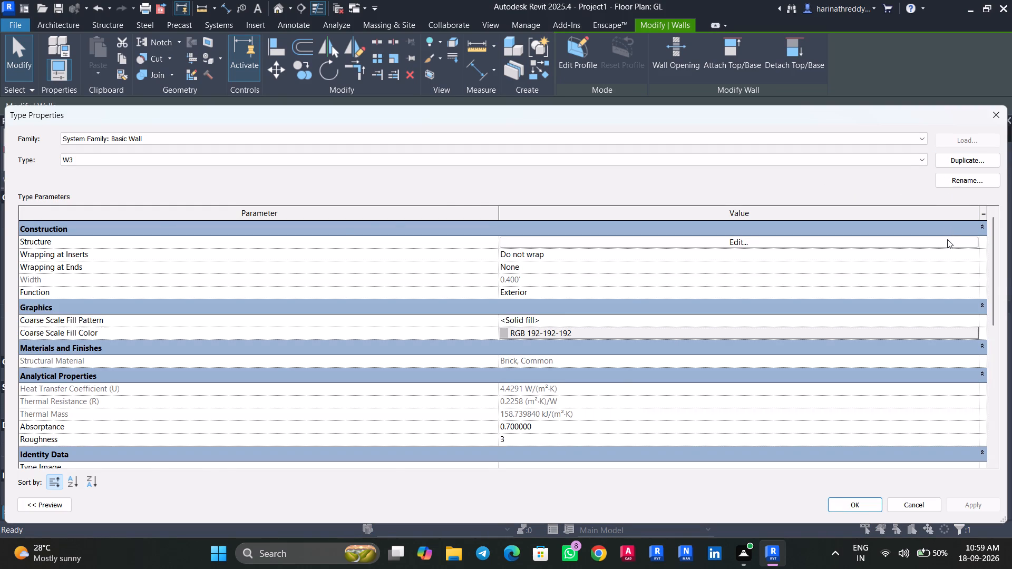
pyautogui.click(947, 239)
pyautogui.click(524, 246)
pyautogui.press('0')
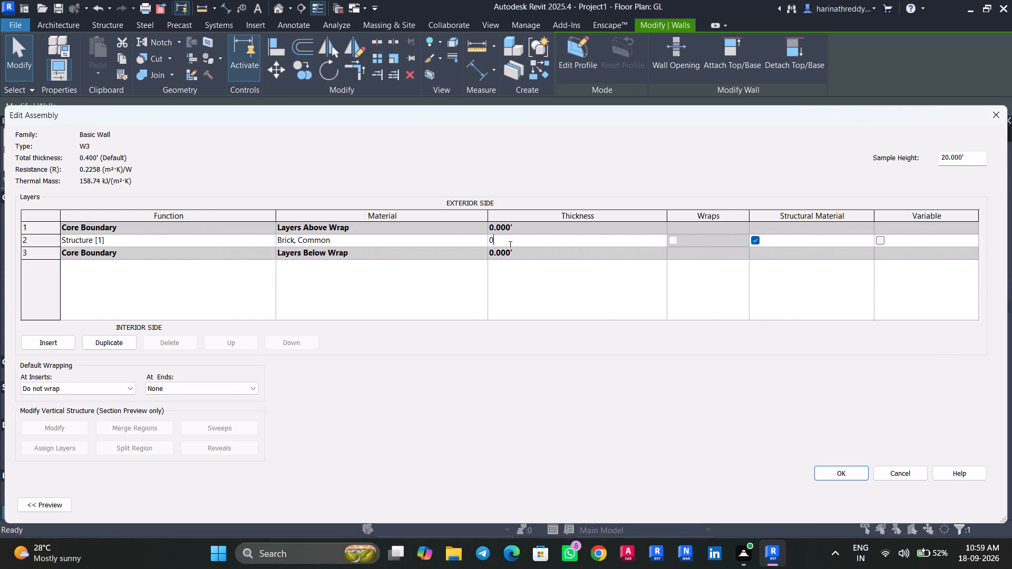
pyautogui.write(".375'")
pyautogui.press('Return')
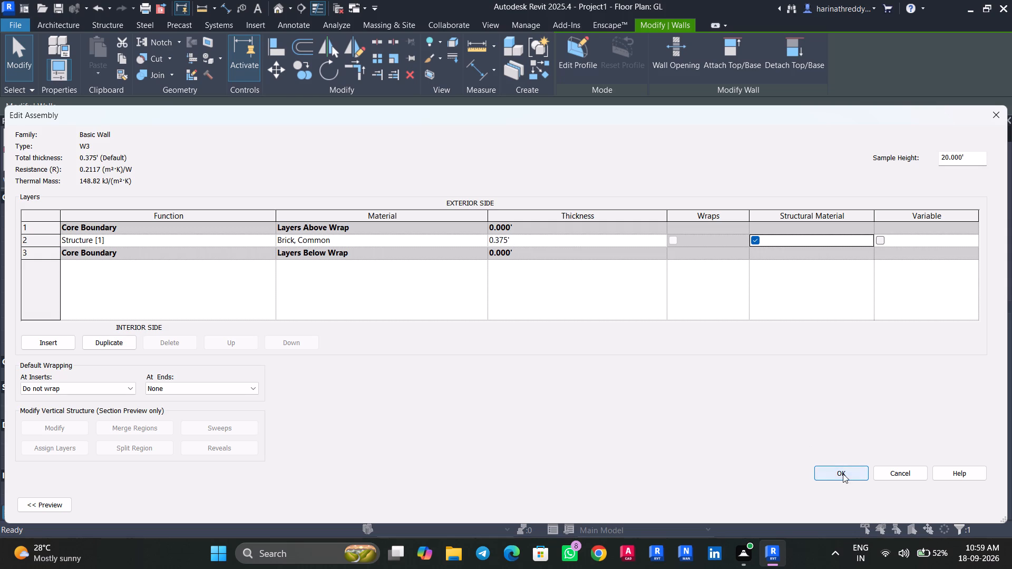
pyautogui.click(843, 474)
pyautogui.click(965, 502)
pyautogui.click(843, 505)
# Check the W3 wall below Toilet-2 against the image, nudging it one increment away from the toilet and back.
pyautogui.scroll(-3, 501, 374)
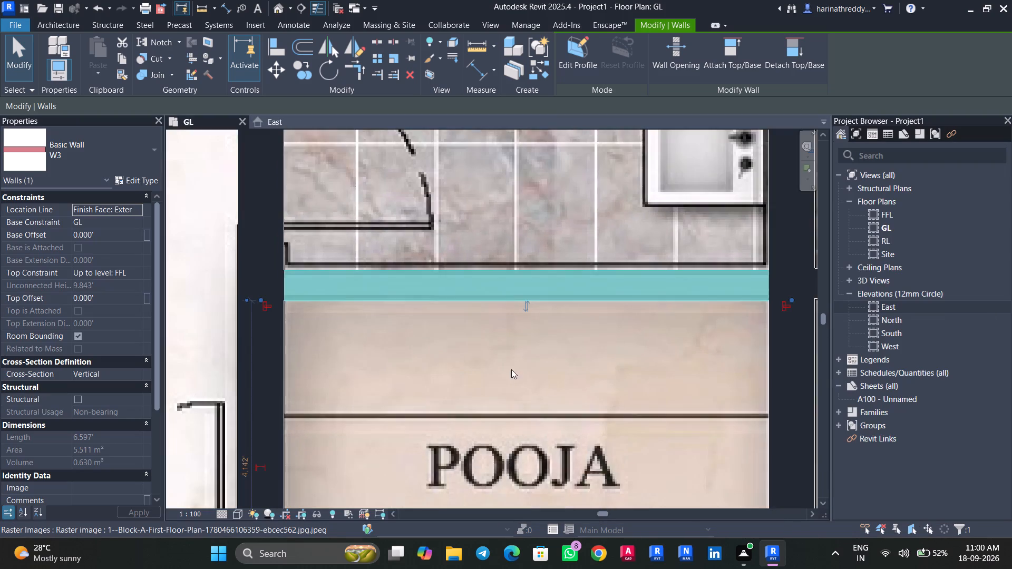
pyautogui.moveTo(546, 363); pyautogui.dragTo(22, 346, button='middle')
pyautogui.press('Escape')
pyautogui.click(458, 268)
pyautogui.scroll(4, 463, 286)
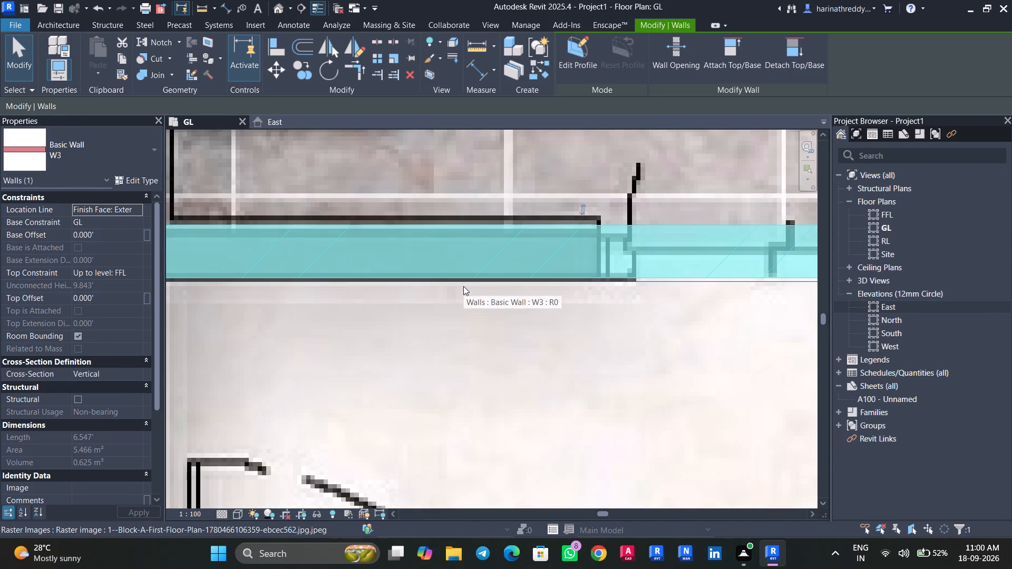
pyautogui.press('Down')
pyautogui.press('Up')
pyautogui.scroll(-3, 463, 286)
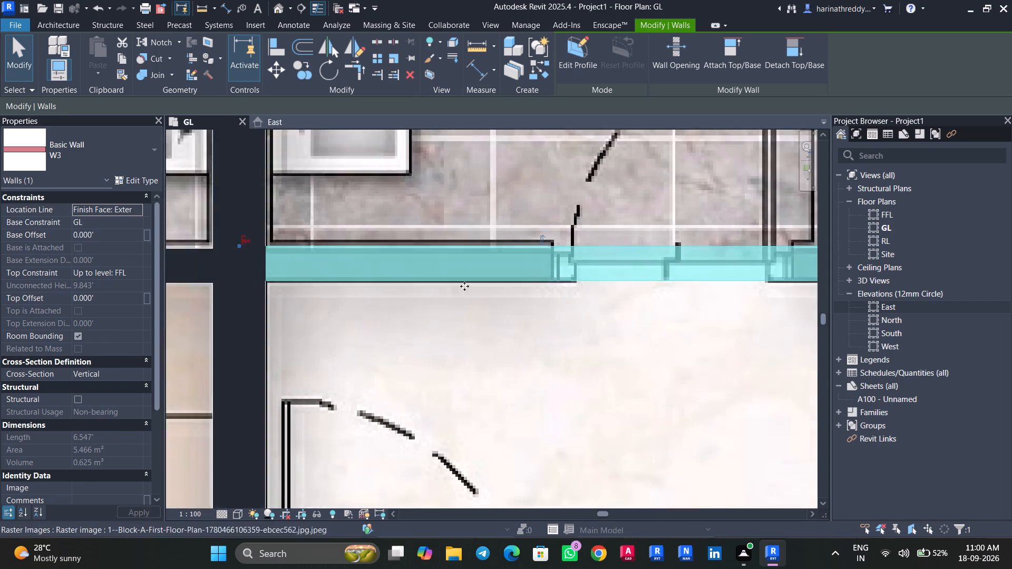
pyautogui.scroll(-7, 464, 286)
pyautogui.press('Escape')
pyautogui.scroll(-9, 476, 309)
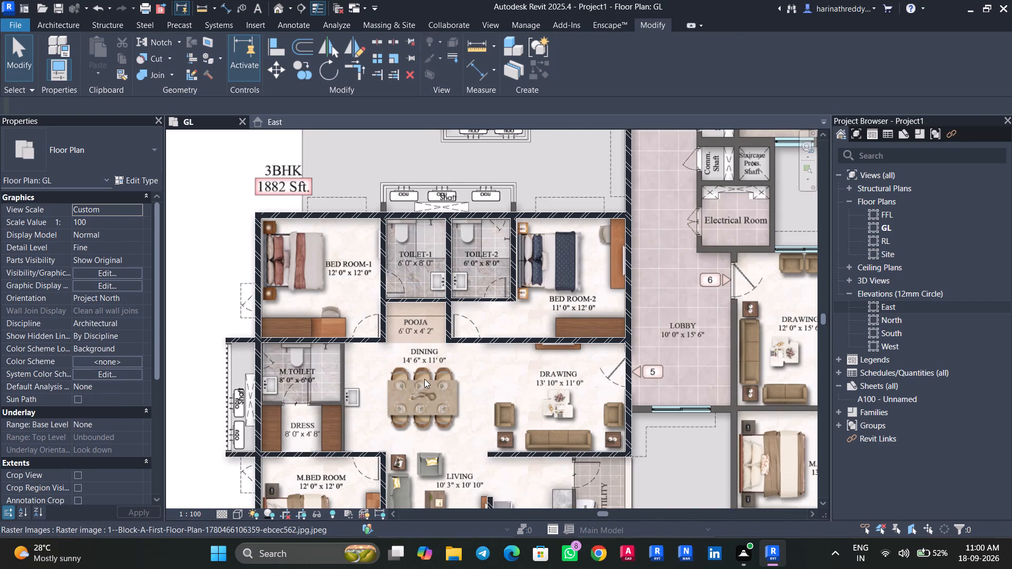
# Open the default 3D view and set it to Fine detail level and Realistic visual style.
pyautogui.moveTo(424, 379); pyautogui.dragTo(531, 262, button='middle')
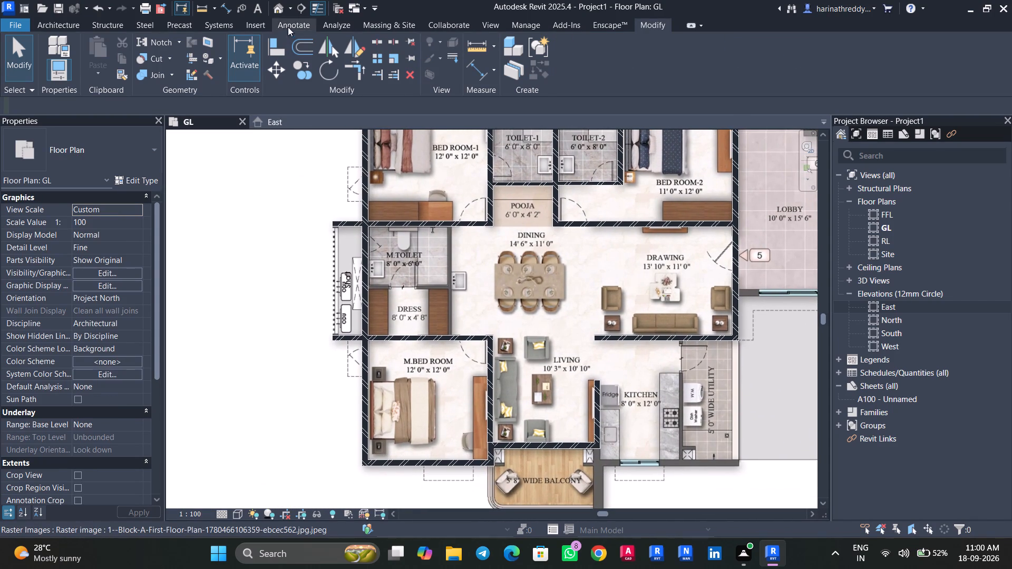
pyautogui.click(275, 9)
pyautogui.scroll(11, 633, 421)
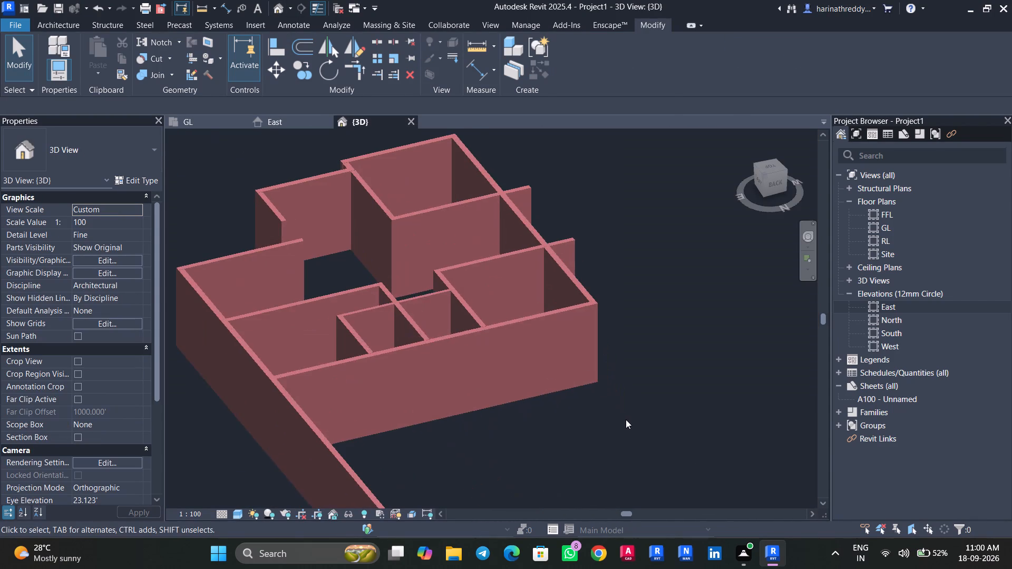
pyautogui.click(228, 512)
pyautogui.click(229, 501)
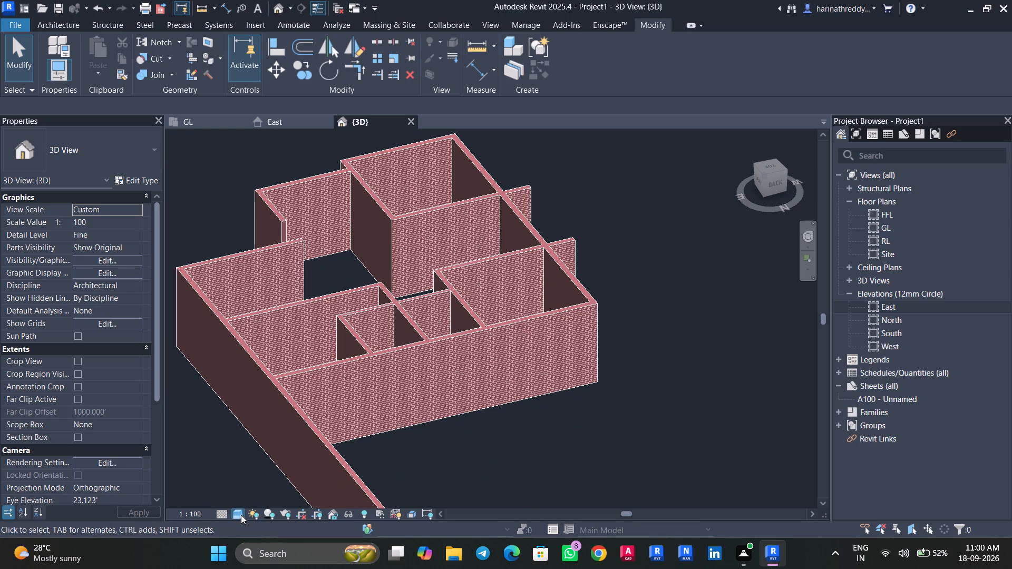
pyautogui.click(241, 515)
pyautogui.click(248, 501)
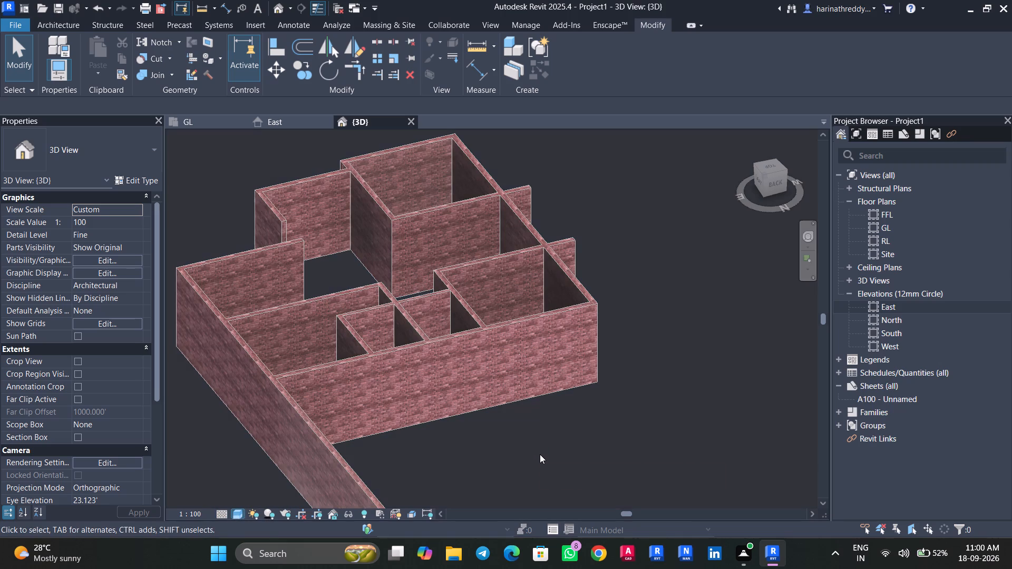
# Orbit the 3D view to examine the modelled walls from other sides, and return to the GL floor plan.
pyautogui.scroll(-4, 544, 448)
pyautogui.keyDown('shift'); pyautogui.moveTo(539, 455); pyautogui.dragTo(725, 368, button='middle'); pyautogui.keyUp('shift')
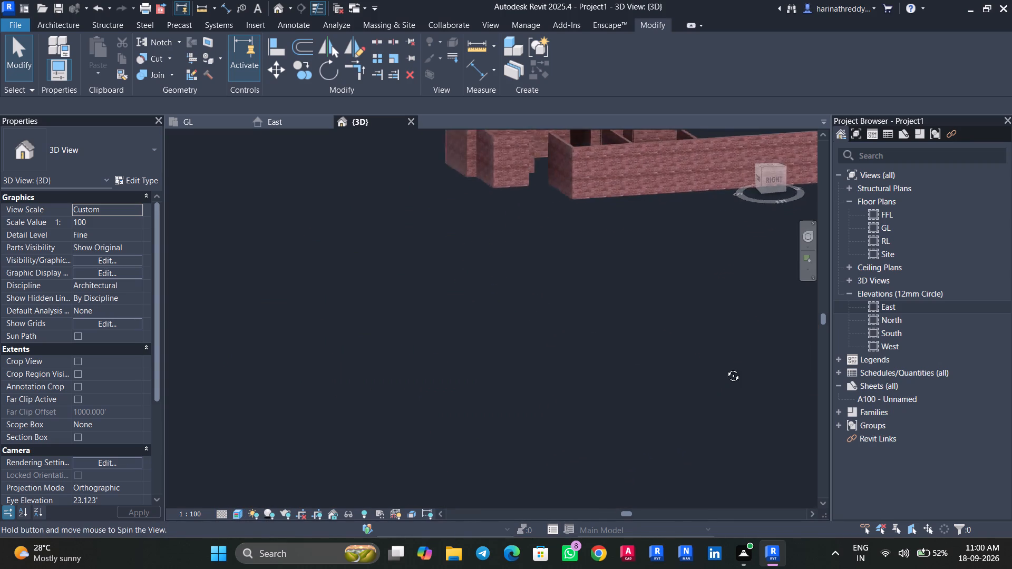
pyautogui.keyDown('shift'); pyautogui.moveTo(725, 368); pyautogui.dragTo(729, 362, button='middle'); pyautogui.keyUp('shift')
pyautogui.moveTo(519, 283); pyautogui.dragTo(526, 501, button='middle')
pyautogui.keyDown('shift'); pyautogui.moveTo(309, 244); pyautogui.dragTo(344, 409, button='middle'); pyautogui.keyUp('shift')
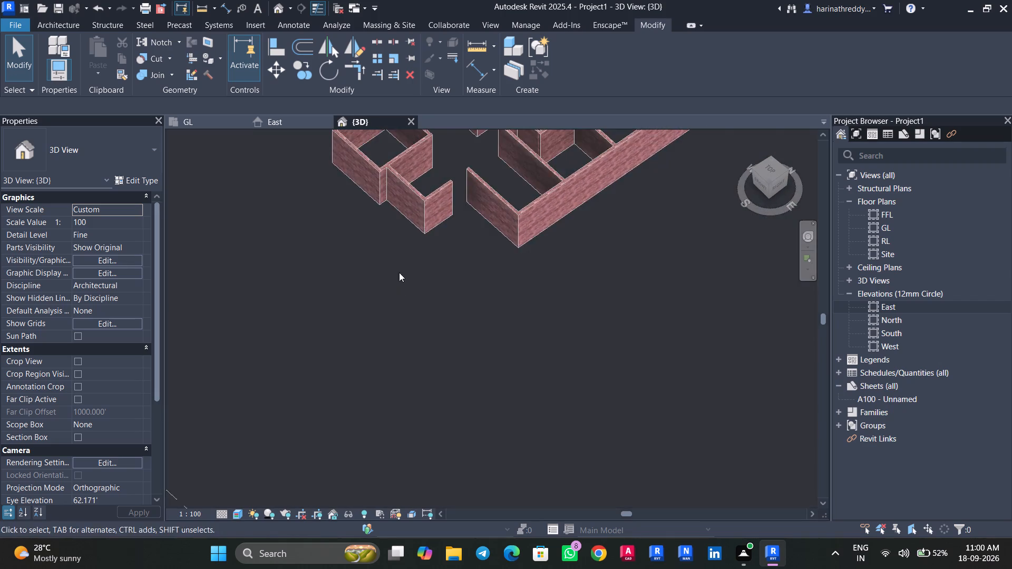
pyautogui.moveTo(400, 314); pyautogui.dragTo(433, 479, button='middle')
pyautogui.scroll(-4, 299, 414)
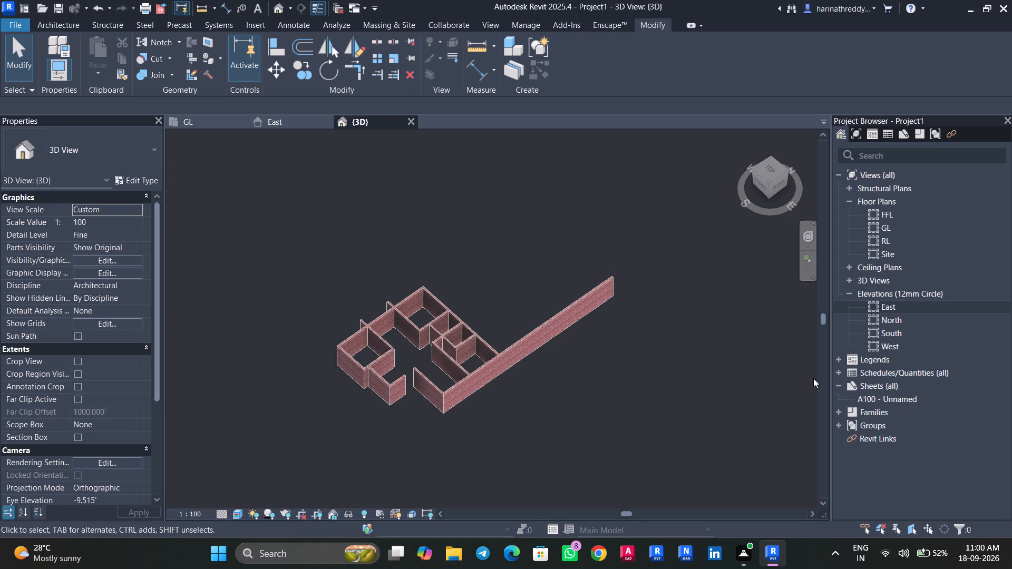
pyautogui.doubleClick(899, 231)
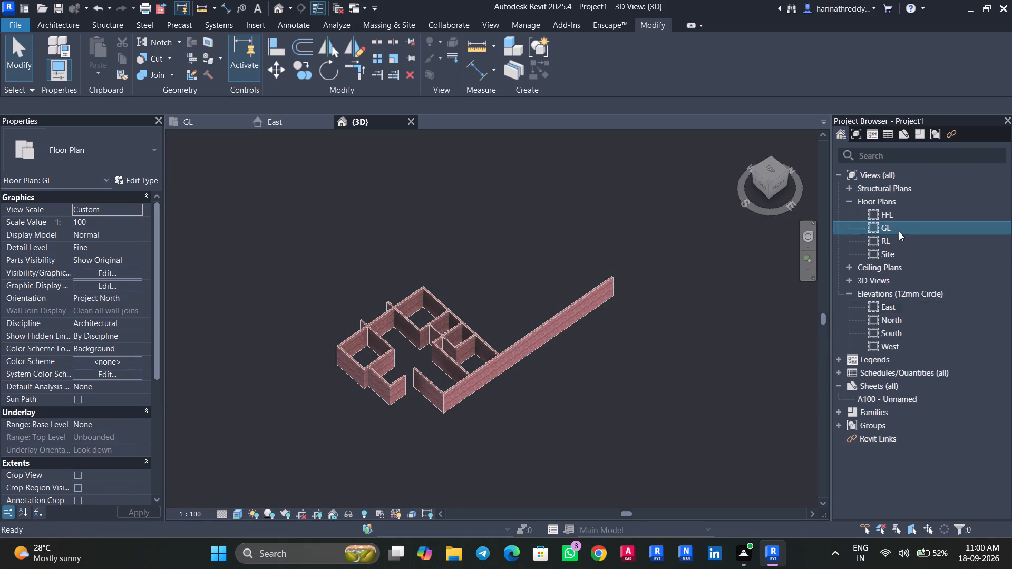
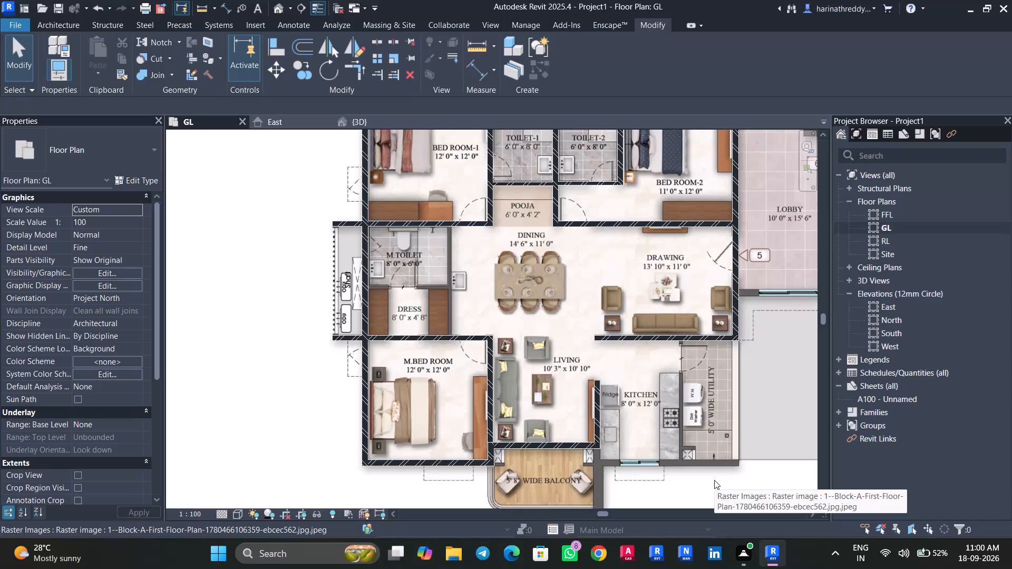
# Examine the M.Toilet, Dress and Dining area of the plan image for partition walls not yet traced.
pyautogui.scroll(4, 483, 302)
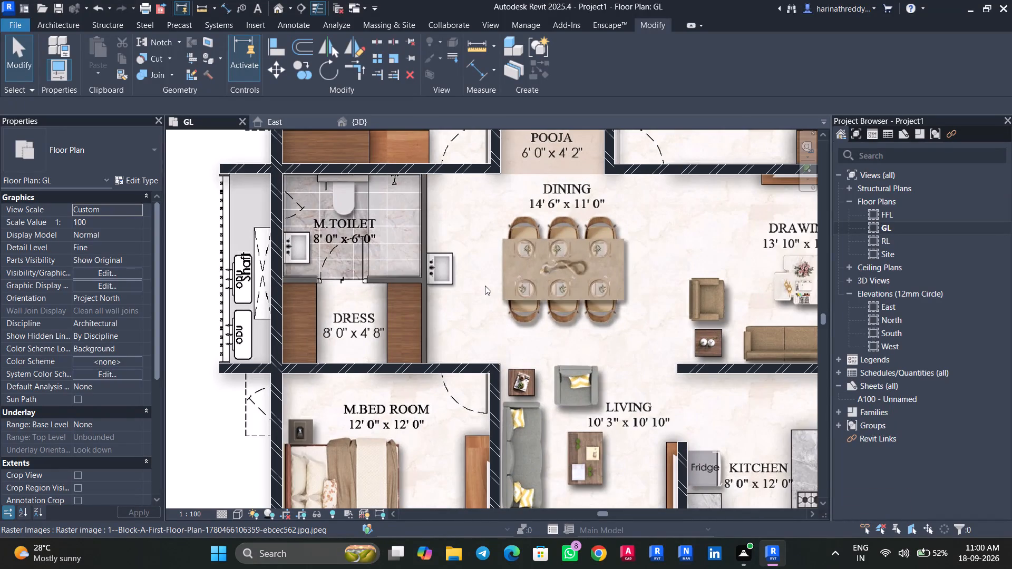
pyautogui.scroll(2, 485, 286)
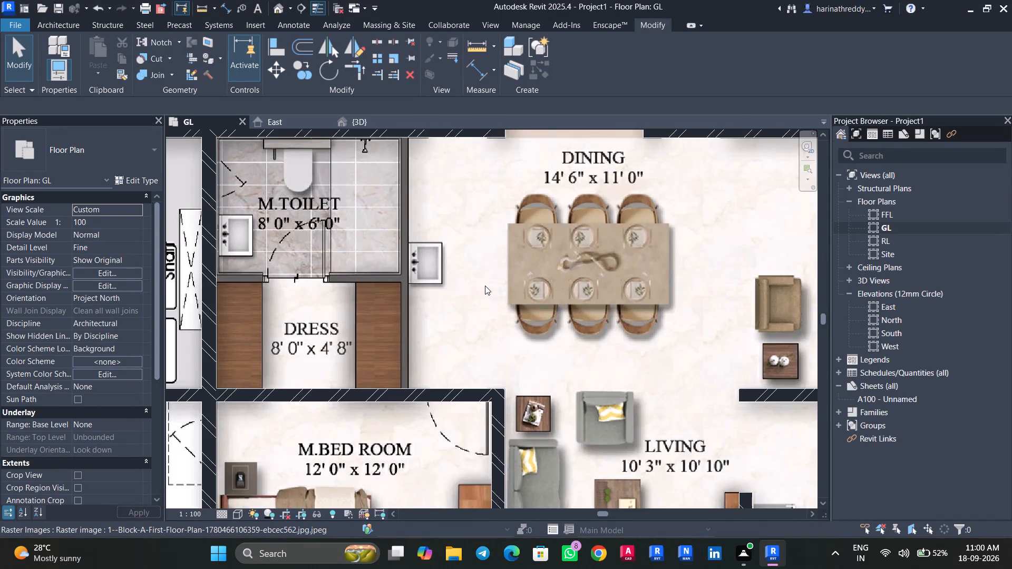
pyautogui.scroll(1, 485, 286)
pyautogui.moveTo(485, 286); pyautogui.dragTo(653, 393, button='middle')
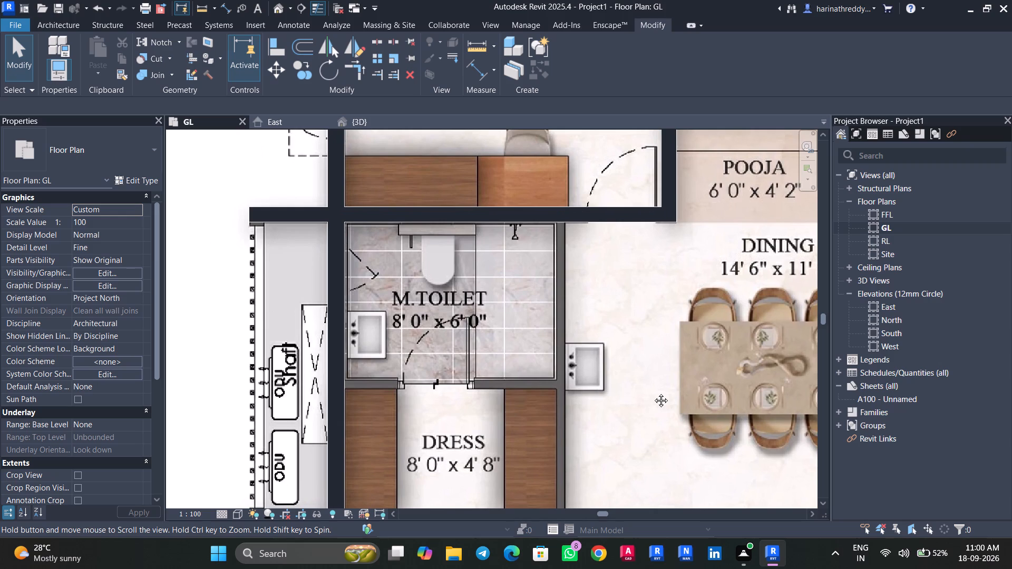
pyautogui.moveTo(653, 393); pyautogui.dragTo(655, 373, button='middle')
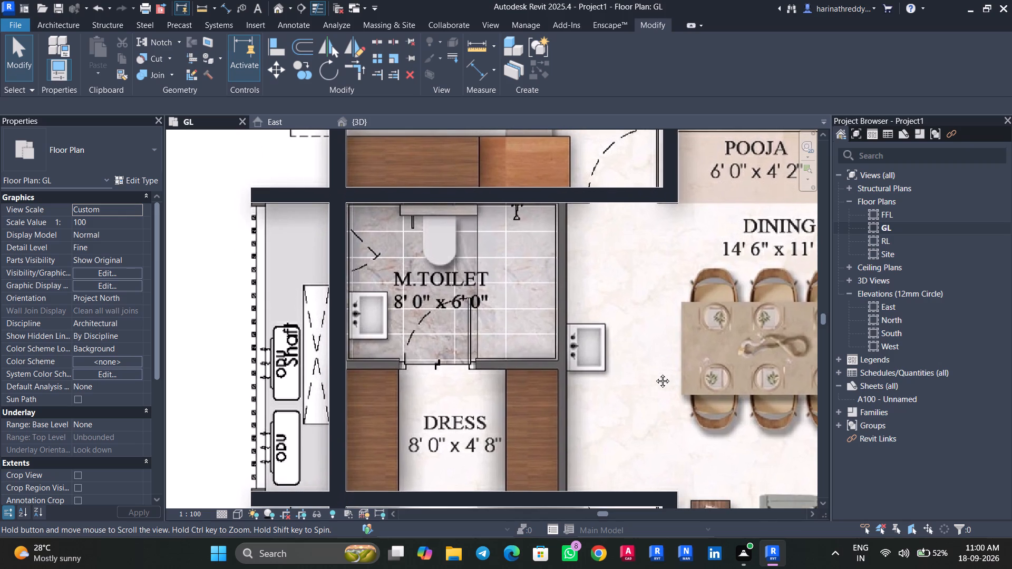
pyautogui.moveTo(655, 373); pyautogui.dragTo(658, 364, button='middle')
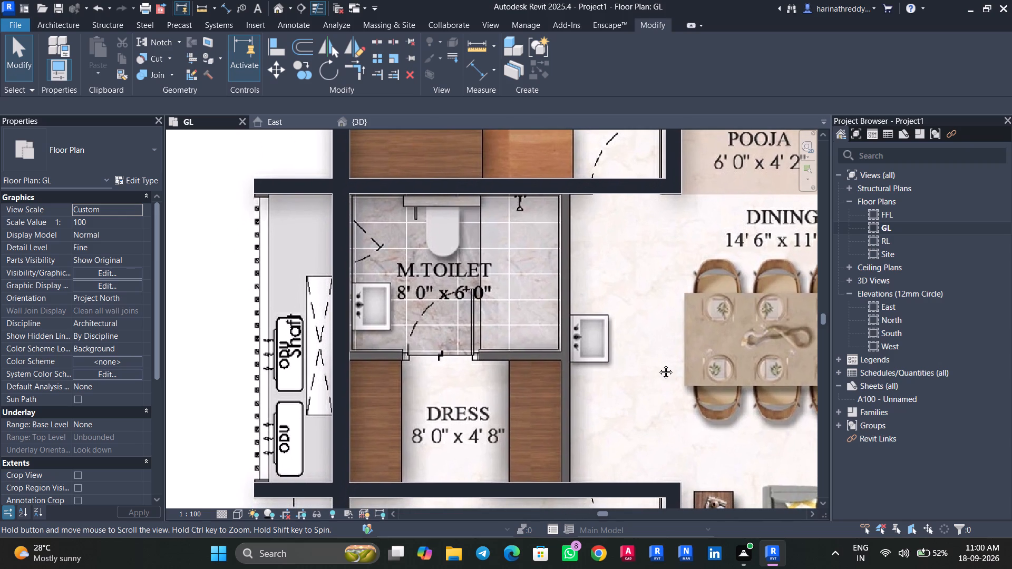
pyautogui.moveTo(658, 364); pyautogui.dragTo(665, 335, button='middle')
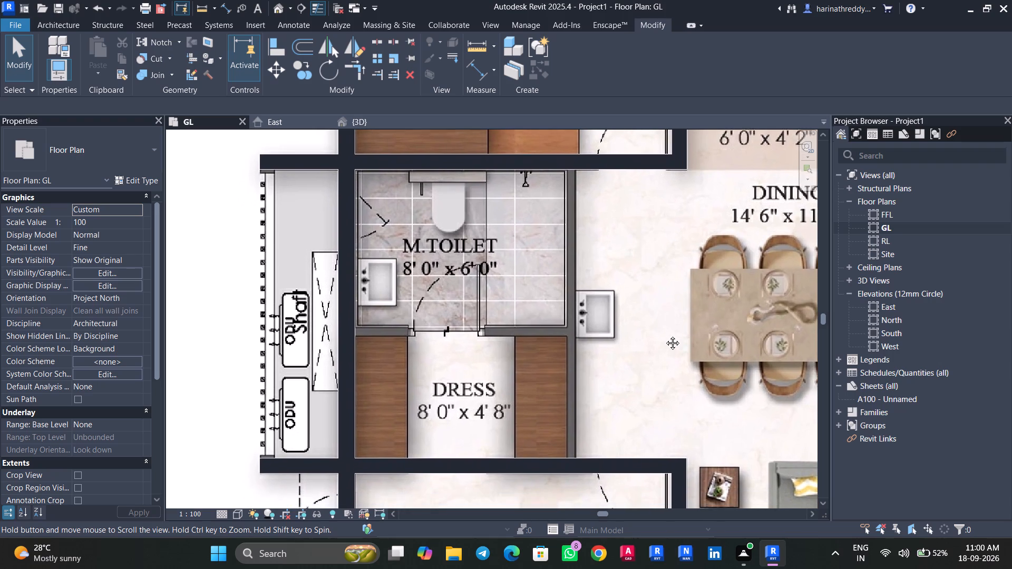
pyautogui.moveTo(665, 335); pyautogui.dragTo(660, 377, button='middle')
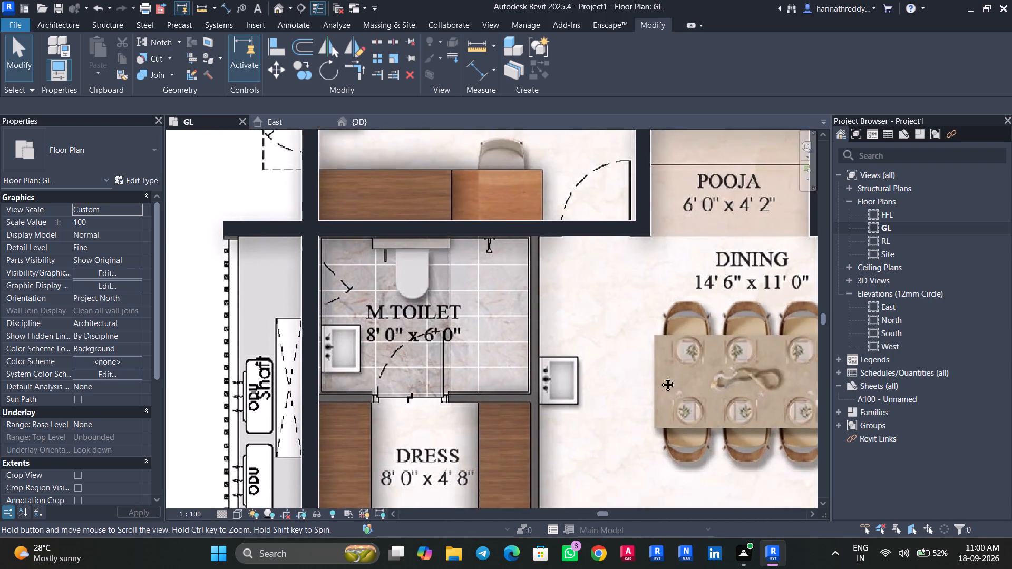
pyautogui.moveTo(660, 377); pyautogui.dragTo(554, 276, button='middle')
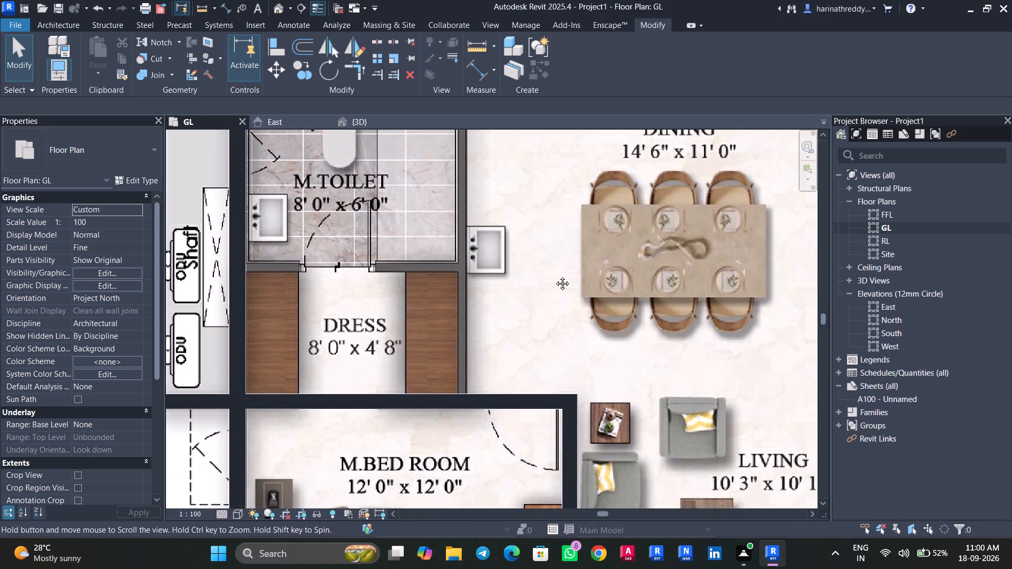
pyautogui.moveTo(554, 276); pyautogui.dragTo(645, 302, button='middle')
pyautogui.scroll(-4, 638, 310)
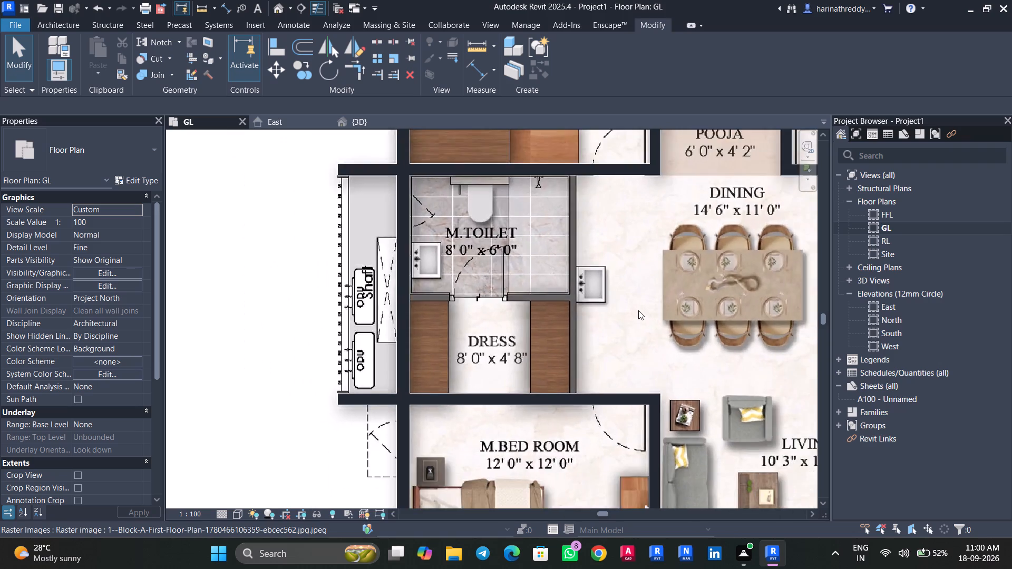
pyautogui.scroll(-3, 638, 310)
pyautogui.scroll(8, 655, 328)
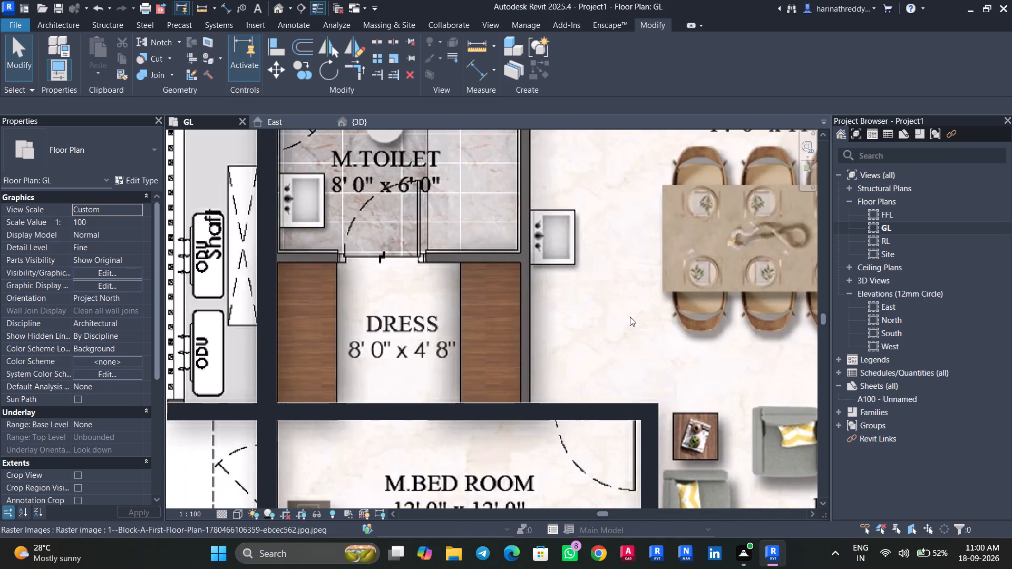
# Check the thickness of the wall between M.Toilet and Dining on the image, from face to face.
pyautogui.click(570, 310)
pyautogui.click(395, 61)
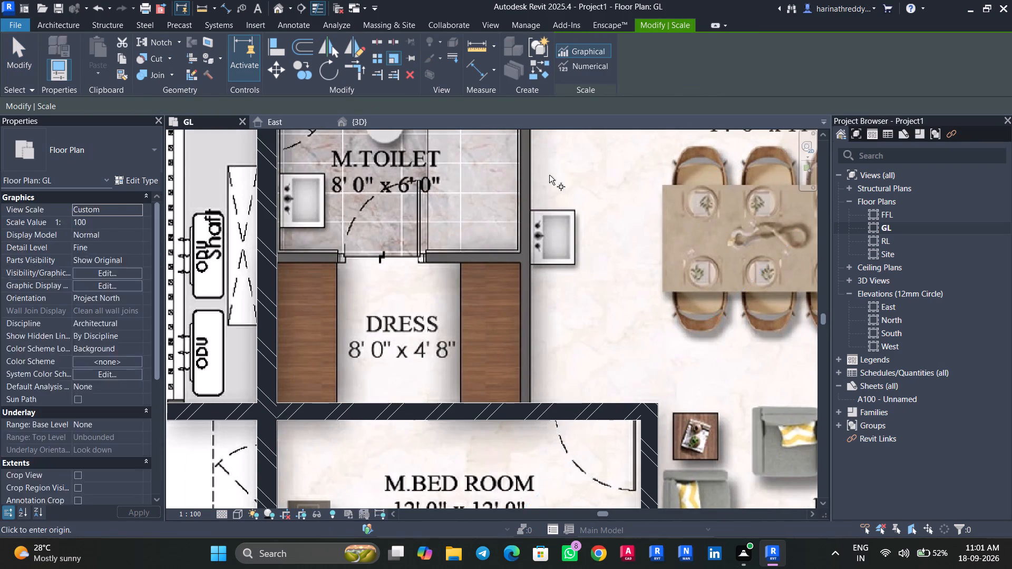
pyautogui.moveTo(549, 185); pyautogui.dragTo(576, 328, button='middle')
pyautogui.scroll(13, 553, 236)
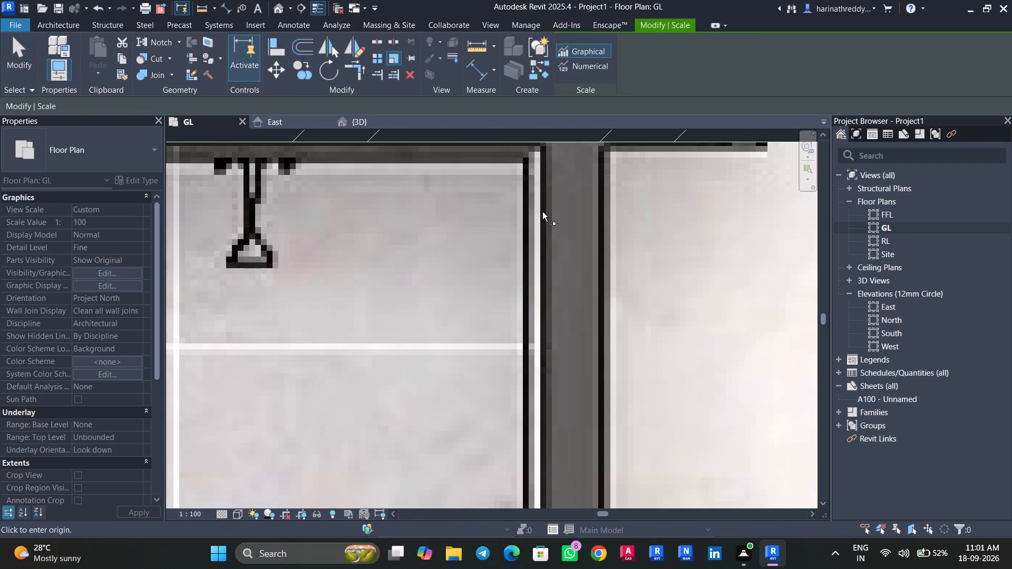
pyautogui.click(540, 212)
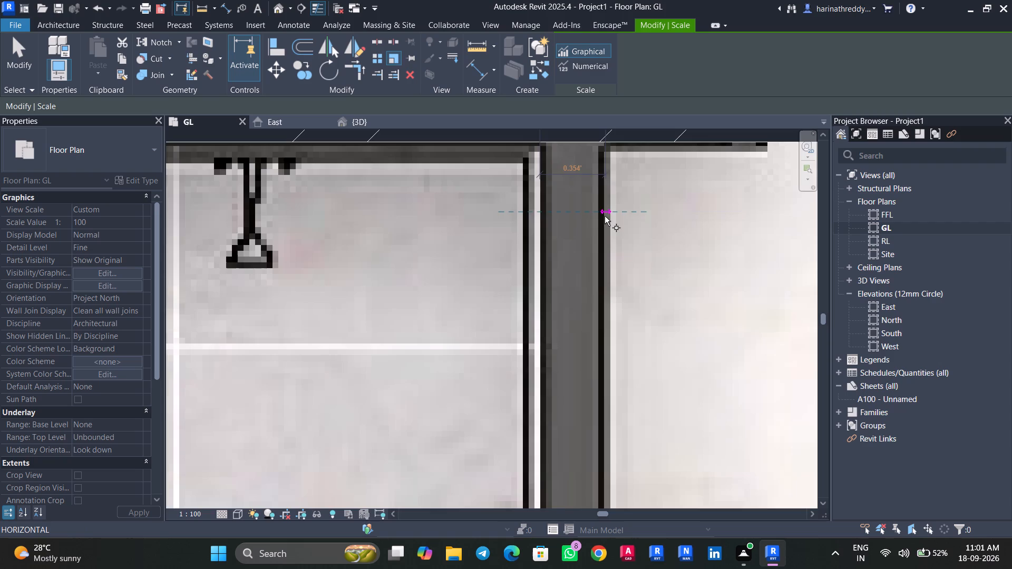
pyautogui.scroll(-7, 603, 216)
pyautogui.press('Escape')
pyautogui.press('Escape')
pyautogui.press('Escape')
# Draw a vertical W3 wall about 11.57' long along the Dining side of M.Toilet and Dress.
pyautogui.write('WA')
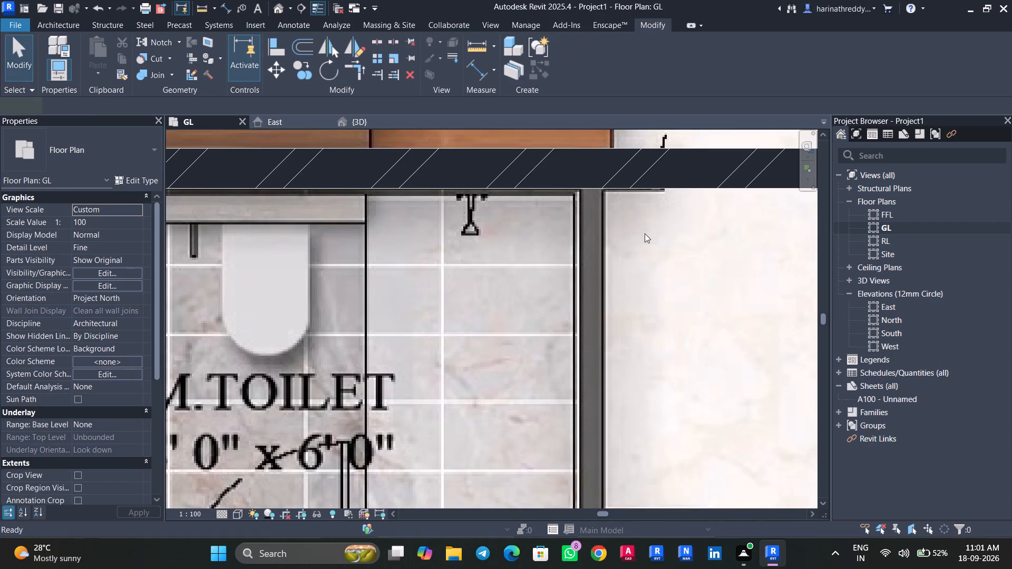
pyautogui.click(602, 191)
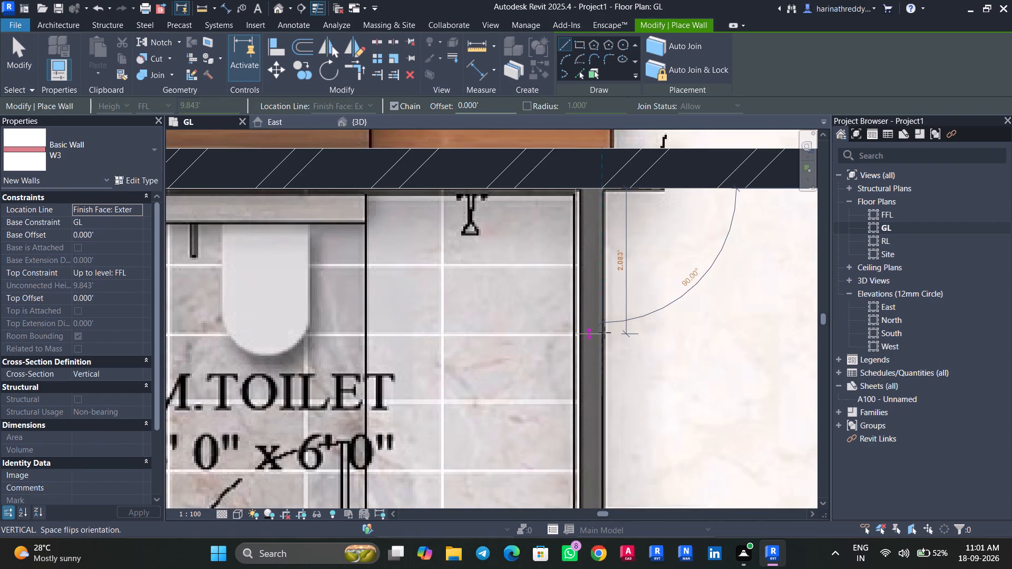
pyautogui.moveTo(605, 346); pyautogui.dragTo(602, 139, button='middle')
pyautogui.moveTo(604, 369); pyautogui.dragTo(571, 163, button='middle')
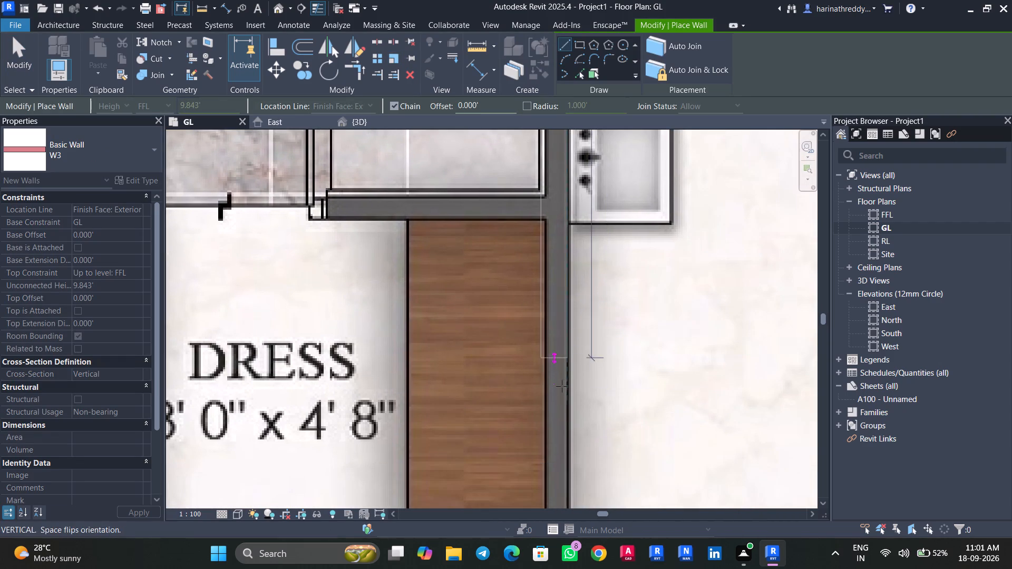
pyautogui.moveTo(566, 418); pyautogui.dragTo(546, 171, button='middle')
pyautogui.click(550, 294)
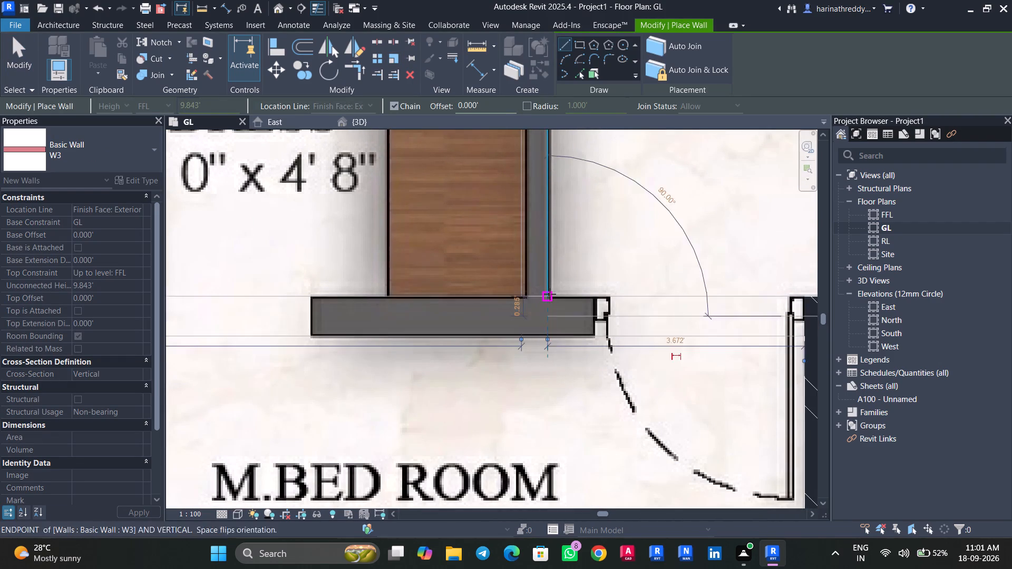
pyautogui.press('Escape')
pyautogui.press('Escape')
pyautogui.press('Escape')
# Nudge the W3 wall beside M.Toilet and Dress one increment toward Dining to match the image.
pyautogui.click(541, 263)
pyautogui.press('Right')
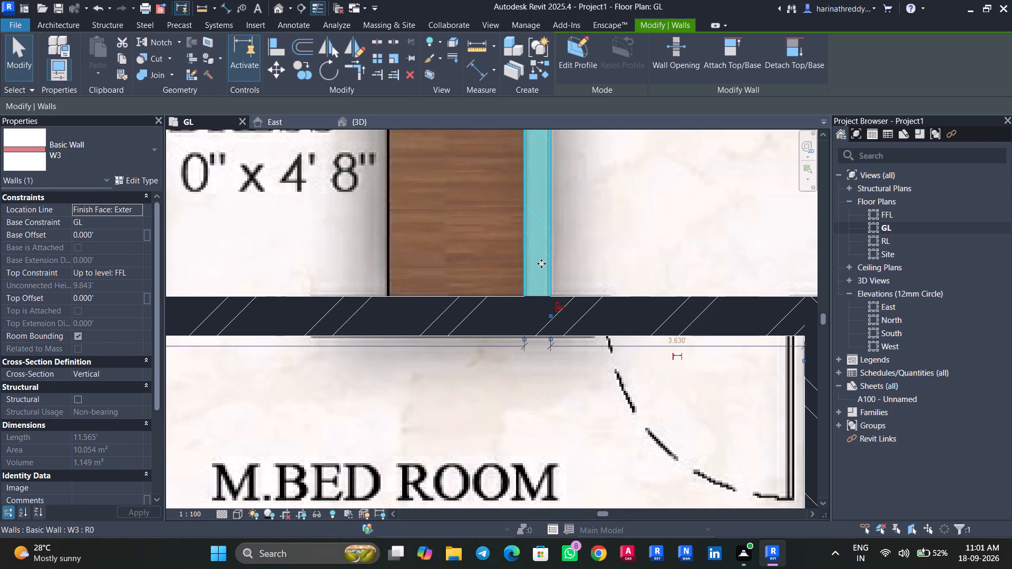
pyautogui.scroll(-8, 608, 241)
pyautogui.moveTo(607, 186); pyautogui.dragTo(623, 404, button='middle')
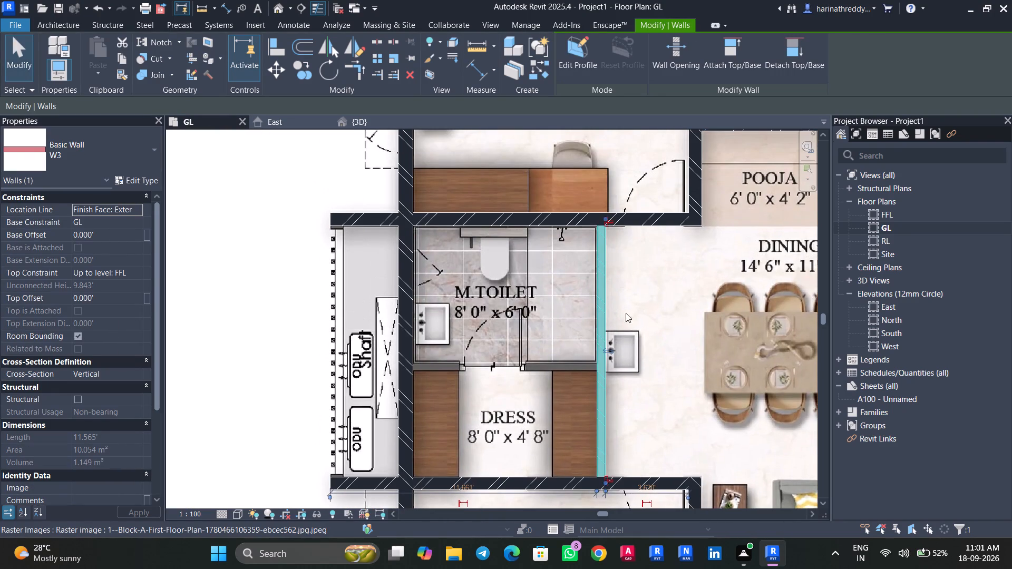
pyautogui.press('Escape')
pyautogui.press('Escape')
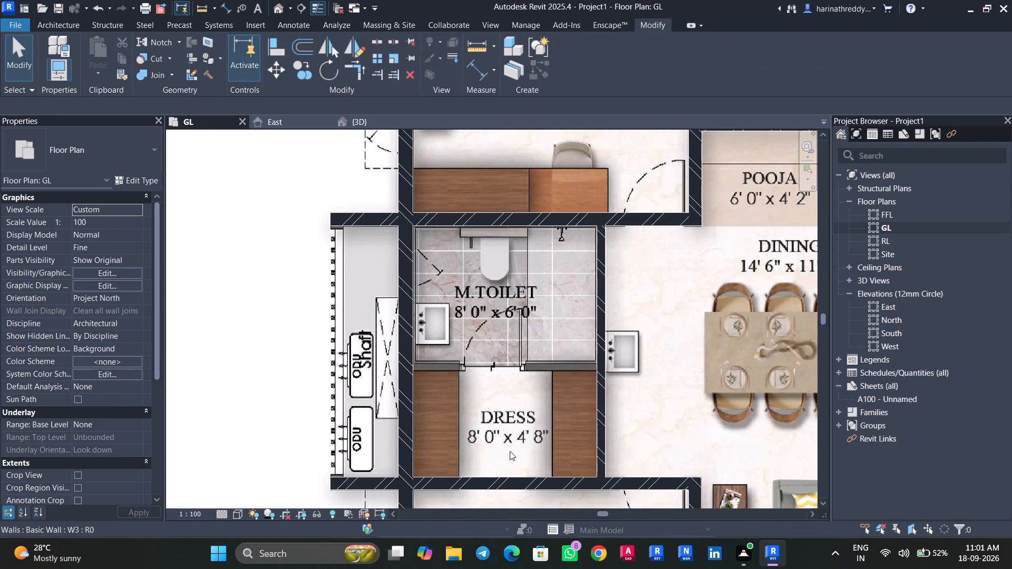
# Draw a horizontal W3 wall about 8.54' long between M.Toilet and Dress, across to the Dining-side wall.
pyautogui.press('w')
pyautogui.press('a')
pyautogui.scroll(9, 430, 362)
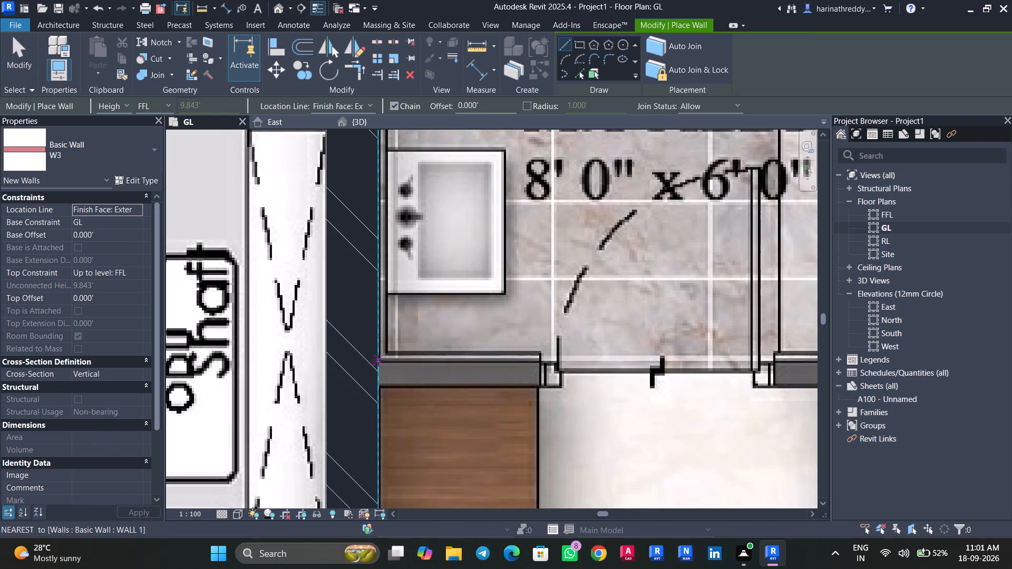
pyautogui.click(375, 362)
pyautogui.moveTo(700, 370); pyautogui.dragTo(367, 380, button='middle')
pyautogui.click(689, 370)
pyautogui.press('Escape')
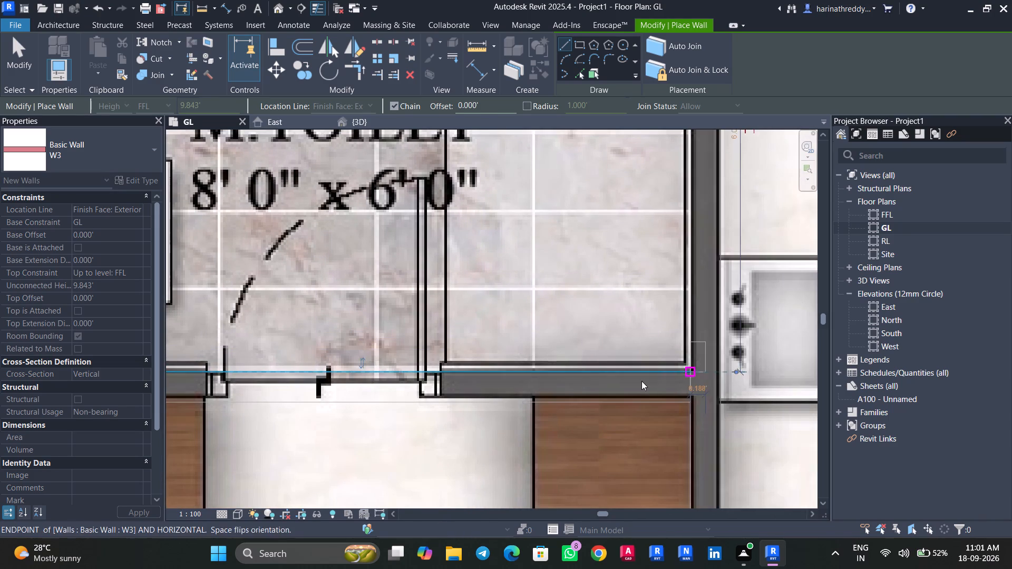
pyautogui.press('Escape')
pyautogui.press('Escape')
pyautogui.press('Escape')
# Align the W3 wall between M.Toilet and Dress with the image by nudging it a net one increment toward M.Toilet.
pyautogui.click(571, 389)
pyautogui.press('Up')
pyautogui.press('Up')
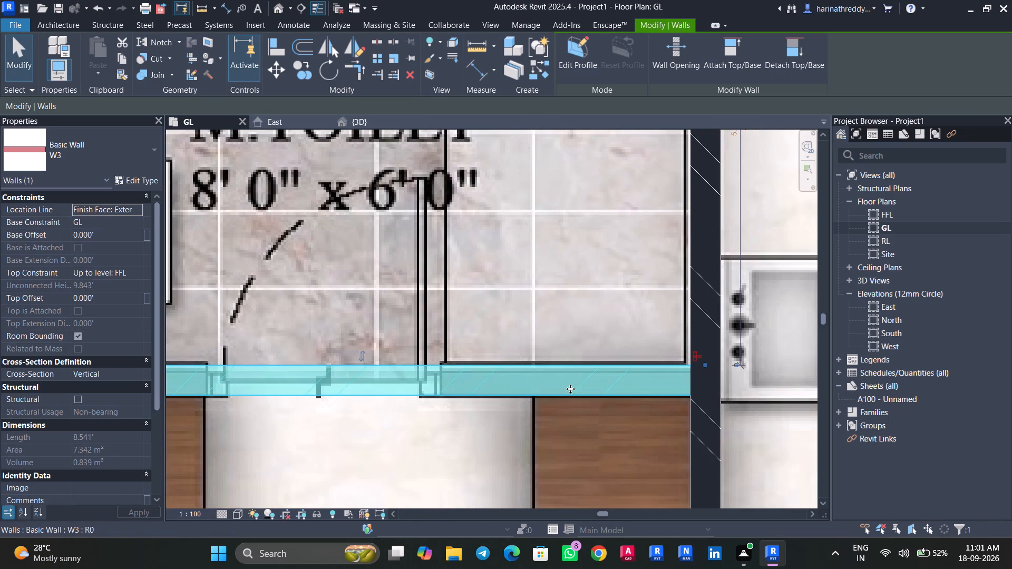
pyautogui.press('Down')
pyautogui.moveTo(432, 441); pyautogui.dragTo(823, 342, button='middle')
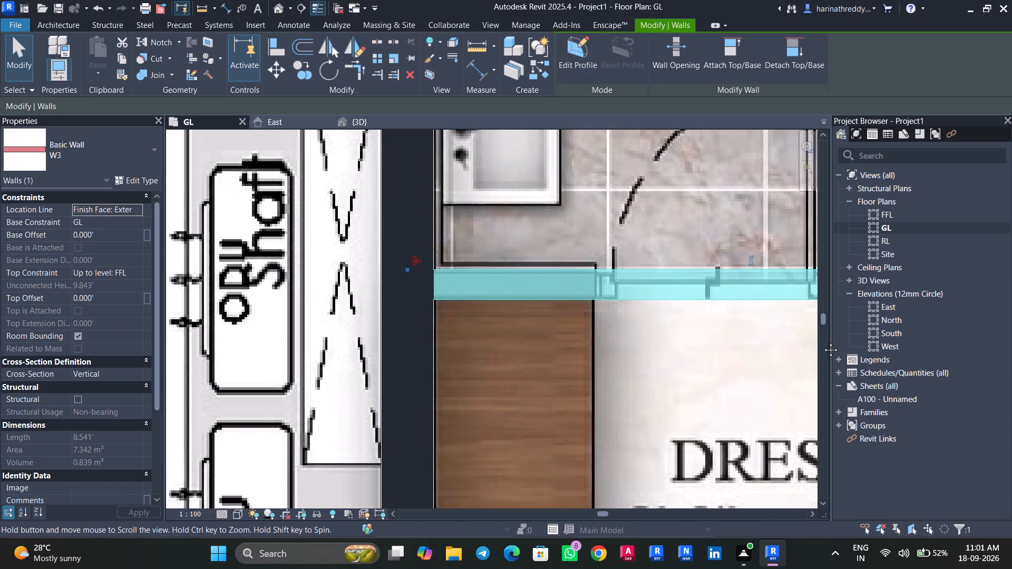
pyautogui.moveTo(823, 342); pyautogui.dragTo(823, 342, button='middle')
pyautogui.press('Escape')
# Measure the Dress room's clear width between its side wall faces with a temporary aligned dimension.
pyautogui.scroll(-8, 650, 362)
pyautogui.moveTo(650, 362); pyautogui.dragTo(626, 338, button='middle')
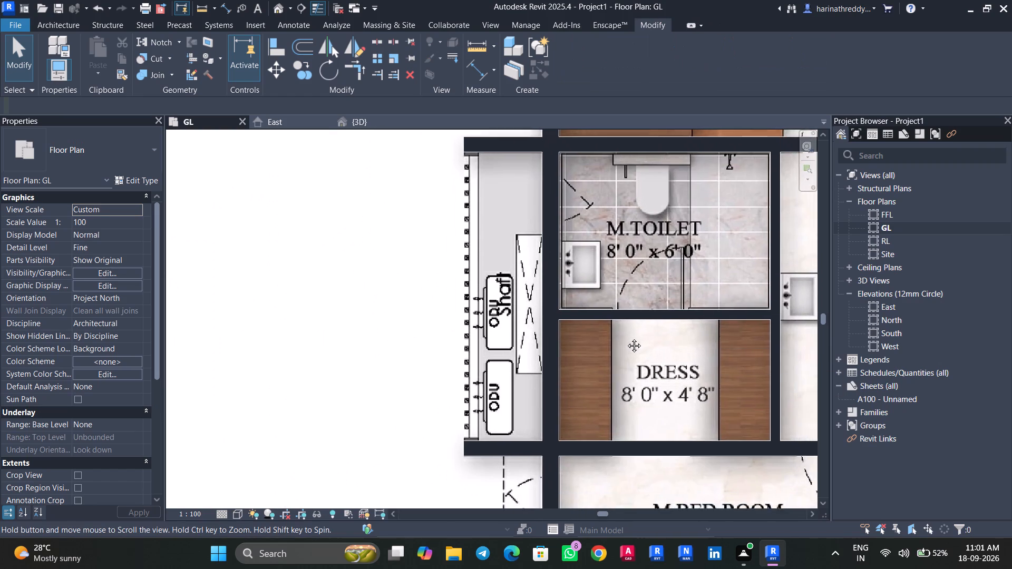
pyautogui.moveTo(626, 338); pyautogui.dragTo(546, 298, button='middle')
pyautogui.press('d')
pyautogui.press('i')
pyautogui.scroll(2, 499, 337)
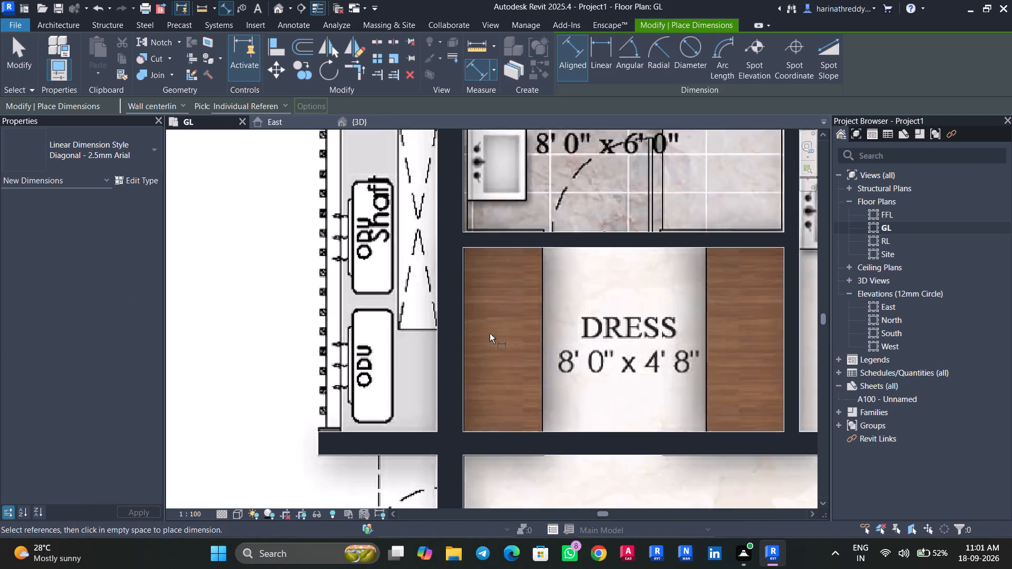
pyautogui.scroll(2, 490, 333)
pyautogui.press('Tab')
pyautogui.click(459, 335)
pyautogui.moveTo(668, 339); pyautogui.dragTo(466, 328, button='middle')
pyautogui.press('Tab')
pyautogui.click(625, 331)
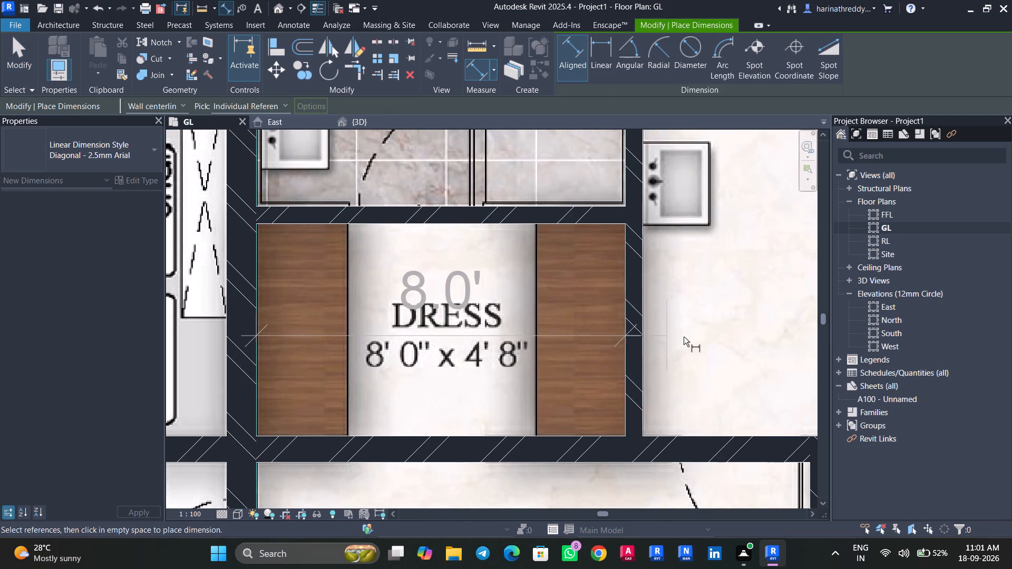
pyautogui.press('Escape')
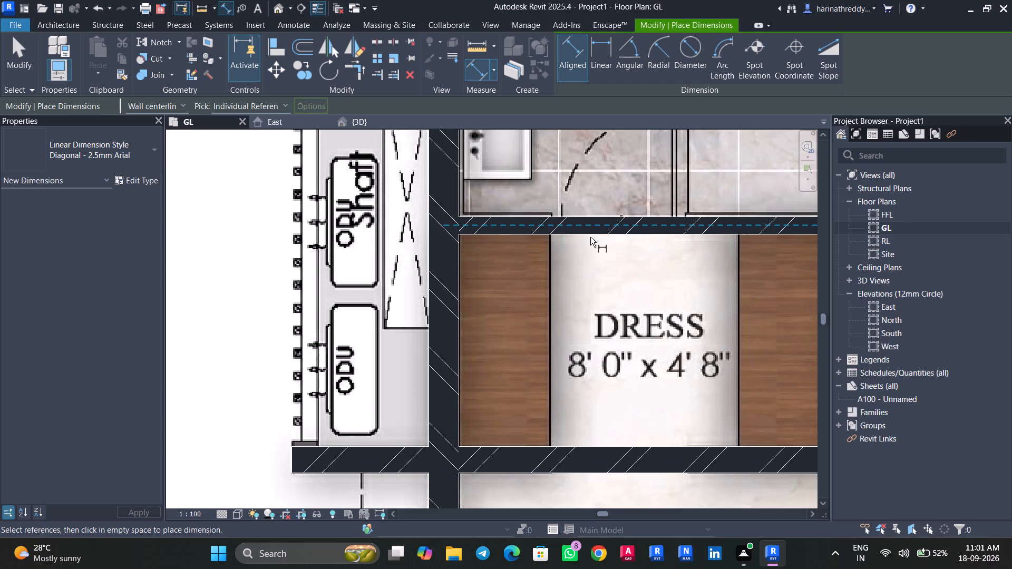
# Measure the Dress room's clear depth between the M.Toilet and M.Bed Room wall faces, without placing the dimension.
pyautogui.press('Tab')
pyautogui.click(590, 237)
pyautogui.press('Tab')
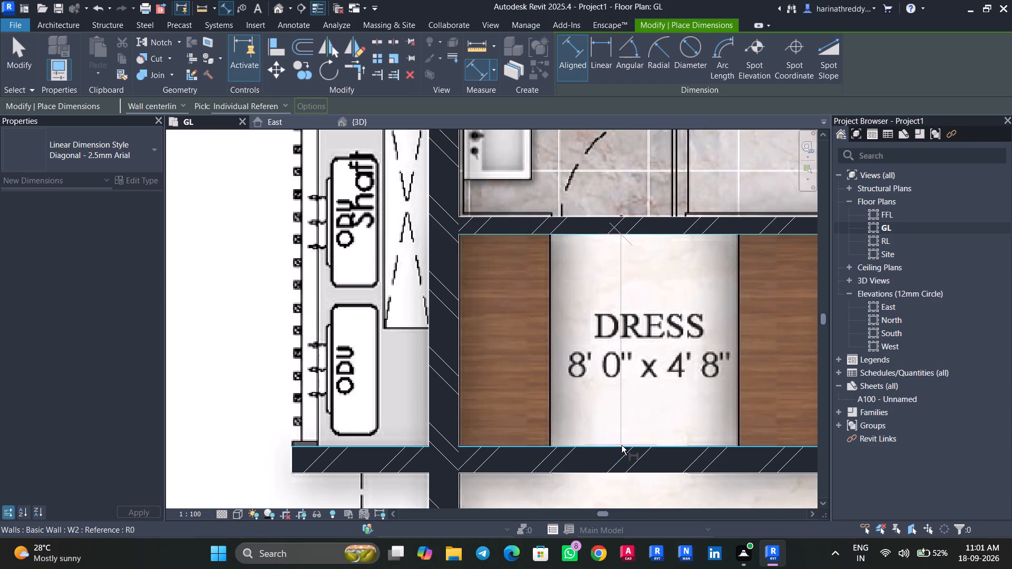
pyautogui.click(621, 446)
pyautogui.moveTo(694, 492); pyautogui.dragTo(485, 443, button='middle')
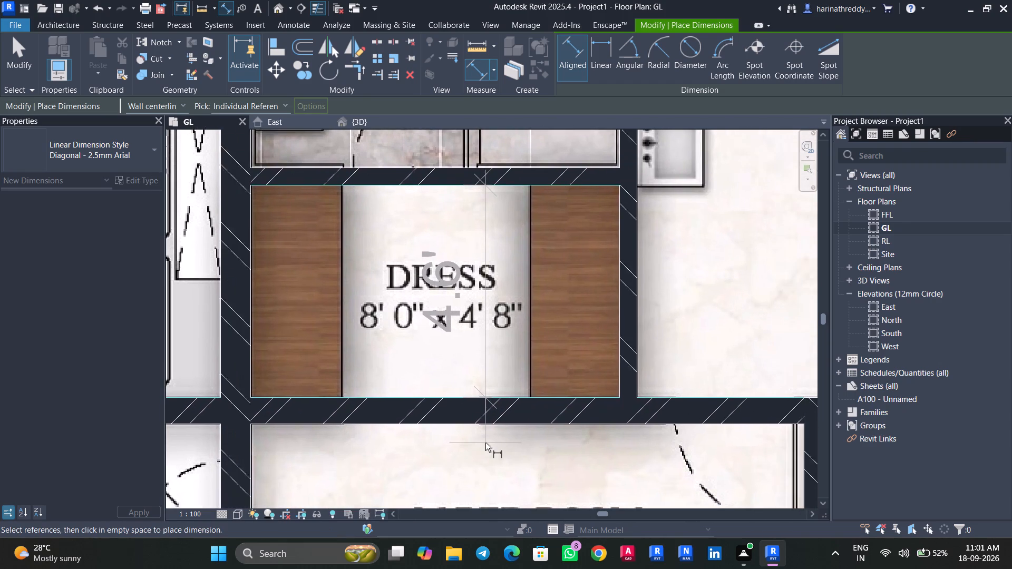
pyautogui.scroll(-3, 485, 443)
pyautogui.press('Escape')
pyautogui.press('Escape')
pyautogui.press('Escape')
# Measure the clear width of Toilet-1 between its side wall faces with a temporary aligned dimension.
pyautogui.scroll(-6, 508, 375)
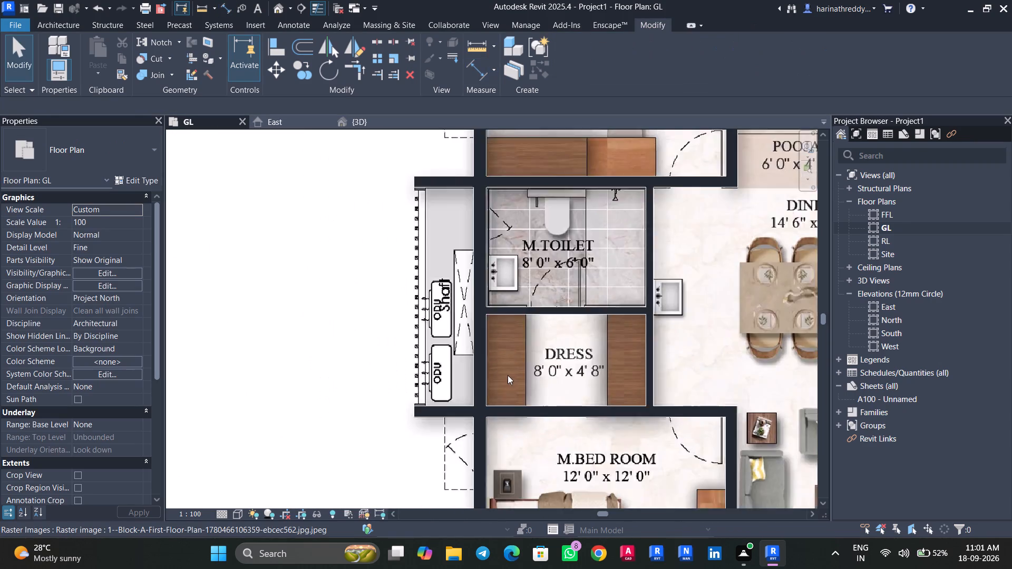
pyautogui.scroll(-3, 508, 375)
pyautogui.moveTo(547, 290); pyautogui.dragTo(400, 408, button='middle')
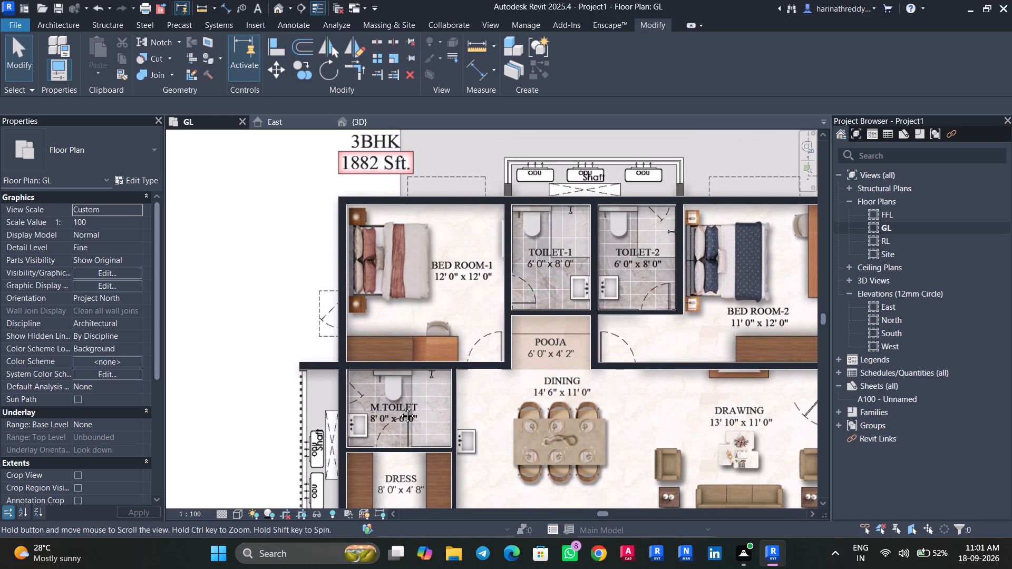
pyautogui.moveTo(400, 408); pyautogui.dragTo(399, 408, button='middle')
pyautogui.scroll(9, 557, 276)
pyautogui.press('d')
pyautogui.press('i')
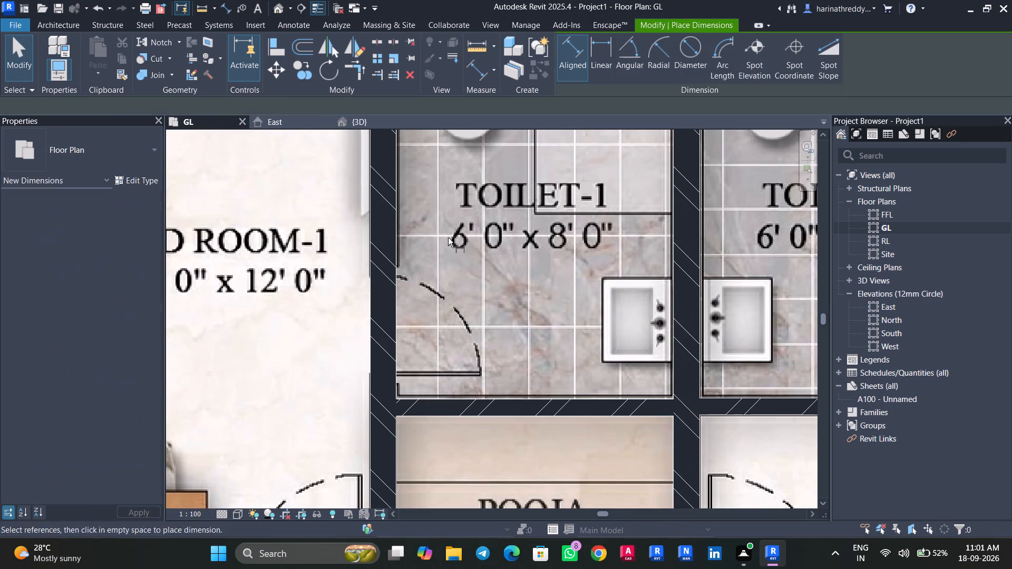
pyautogui.press('Tab')
pyautogui.click(402, 252)
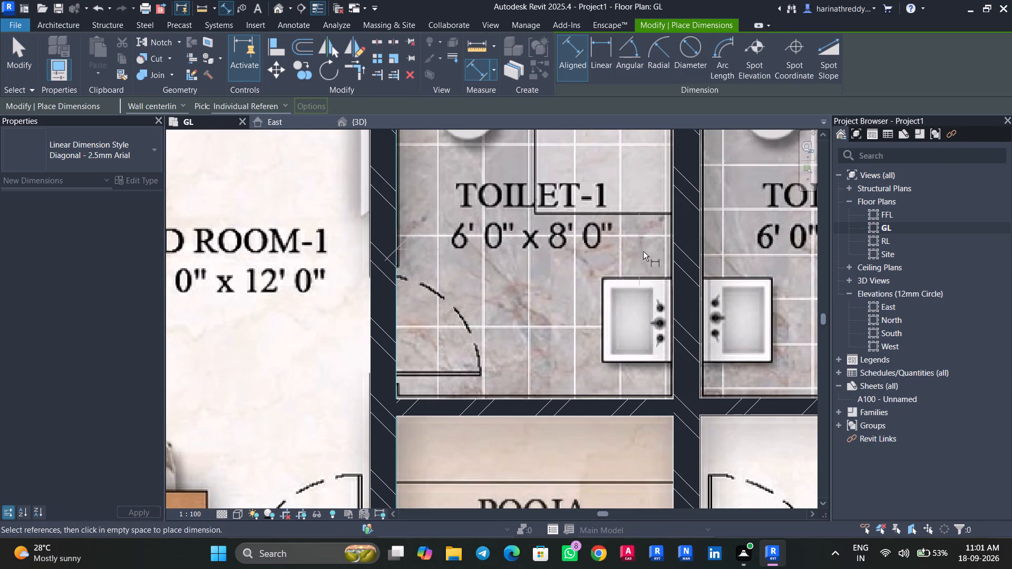
pyautogui.press('Tab')
pyautogui.click(674, 257)
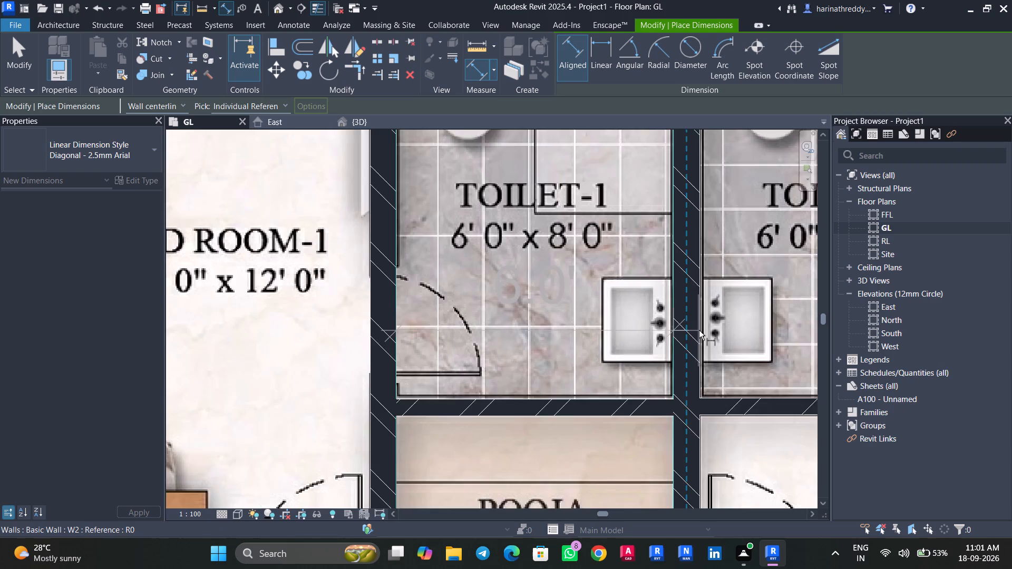
pyautogui.scroll(-2, 699, 330)
pyautogui.press('Escape')
# Measure the clear depth of Toilet-1 between the Pooja-side and shaft-side wall faces, without placing the dimension.
pyautogui.moveTo(632, 326); pyautogui.dragTo(467, 372, button='middle')
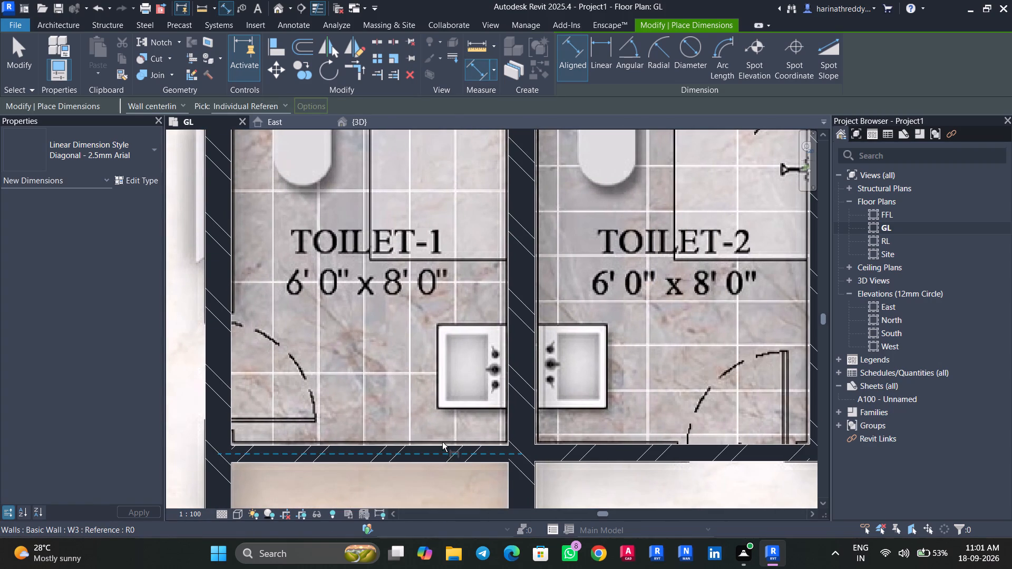
pyautogui.press('Tab')
pyautogui.click(442, 442)
pyautogui.moveTo(437, 196); pyautogui.dragTo(472, 405, button='middle')
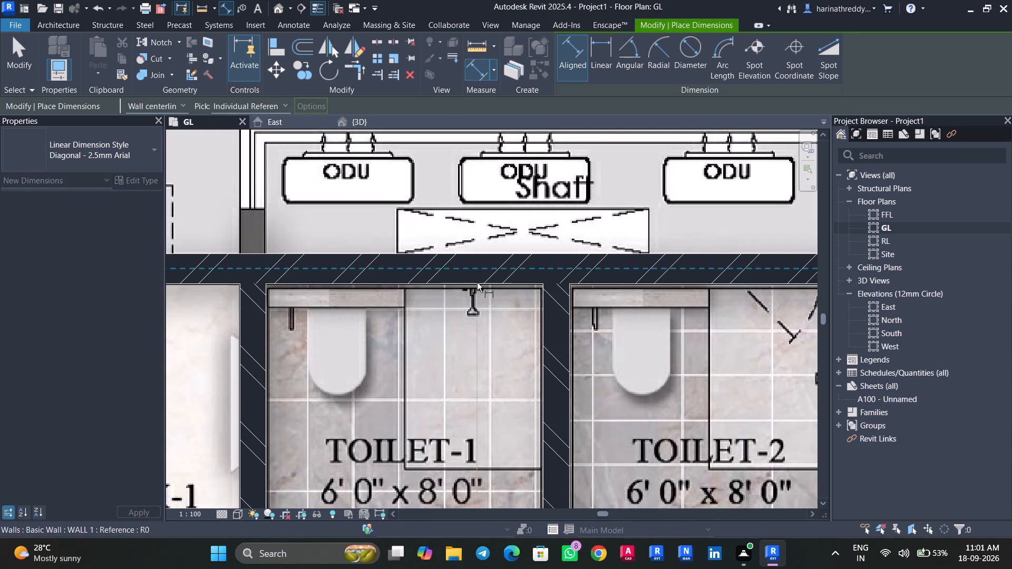
pyautogui.press('Tab')
pyautogui.click(477, 282)
pyautogui.press('Escape')
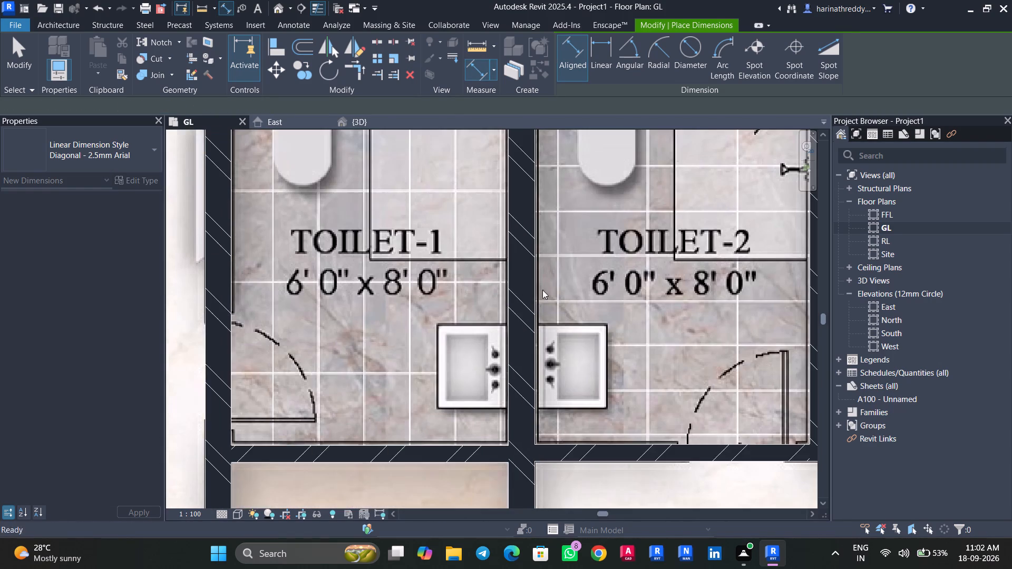
pyautogui.press('Escape')
# Check the thickness of the thick wall beside the balcony on the image using graphical Scale, without scaling the image.
pyautogui.scroll(-11, 437, 310)
pyautogui.moveTo(574, 349); pyautogui.dragTo(606, 242, button='middle')
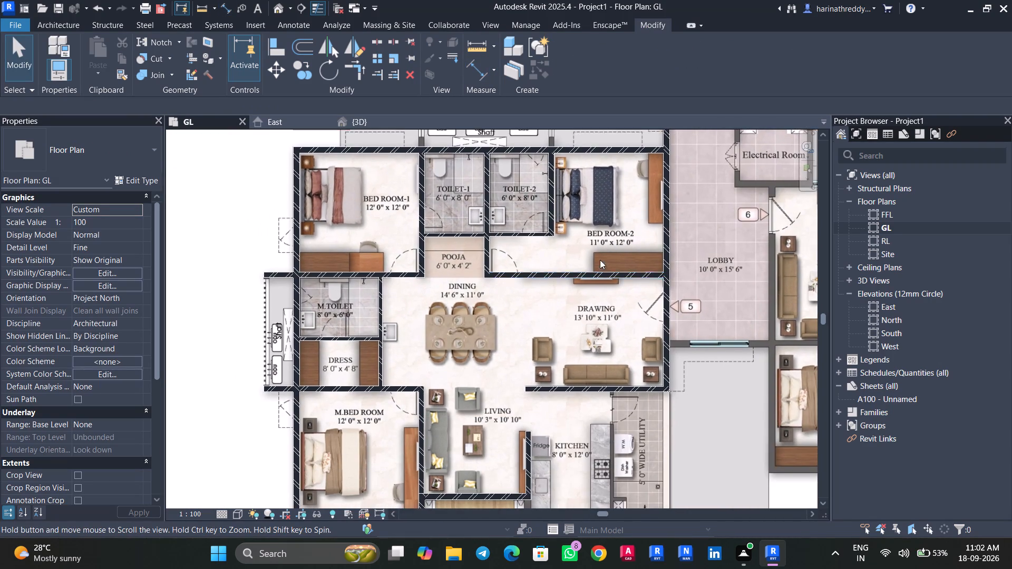
pyautogui.moveTo(527, 354); pyautogui.dragTo(570, 273, button='middle')
pyautogui.scroll(1, 557, 292)
pyautogui.scroll(4, 534, 372)
pyautogui.moveTo(536, 372); pyautogui.dragTo(547, 348, button='middle')
pyautogui.moveTo(546, 345); pyautogui.dragTo(604, 238, button='middle')
pyautogui.scroll(-3, 530, 404)
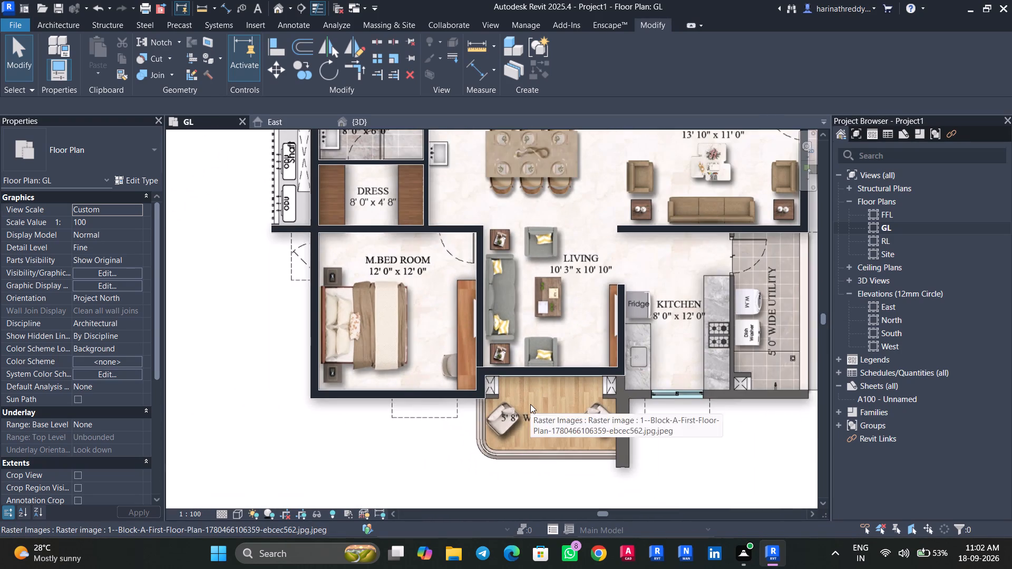
pyautogui.scroll(-1, 530, 404)
pyautogui.moveTo(669, 450); pyautogui.dragTo(636, 407, button='middle')
pyautogui.scroll(6, 604, 415)
pyautogui.click(599, 401)
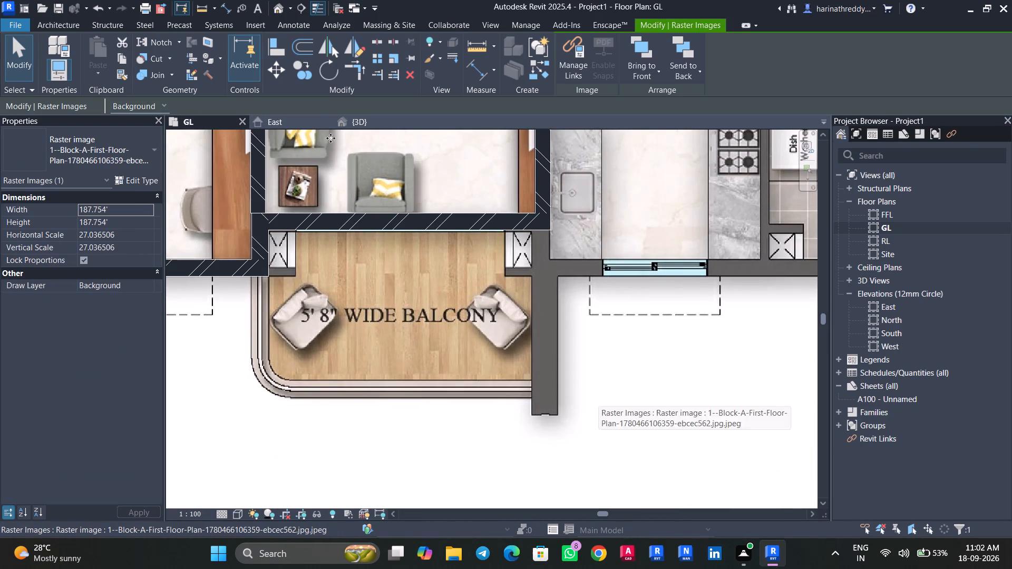
pyautogui.click(393, 60)
pyautogui.scroll(8, 579, 366)
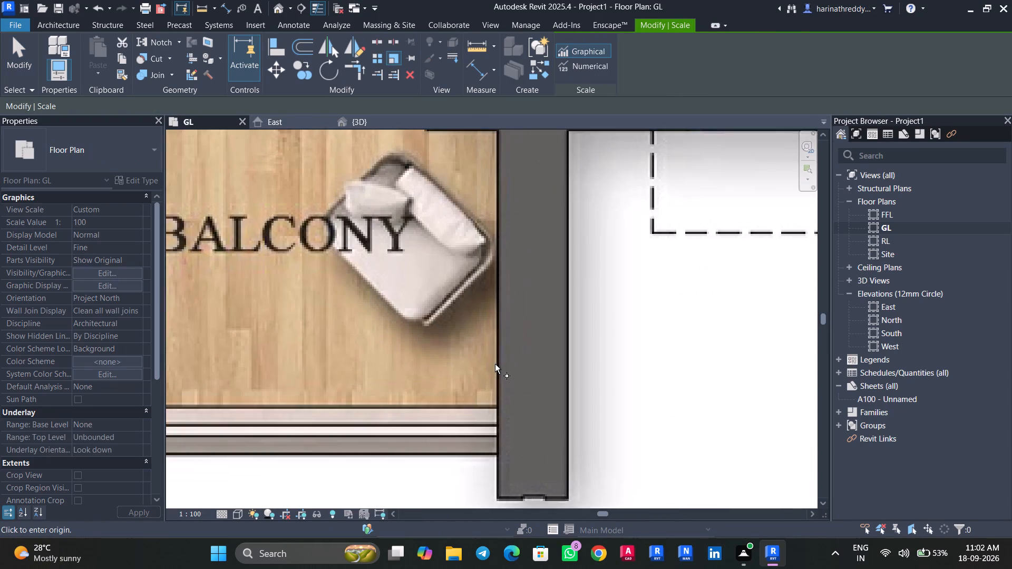
pyautogui.click(498, 362)
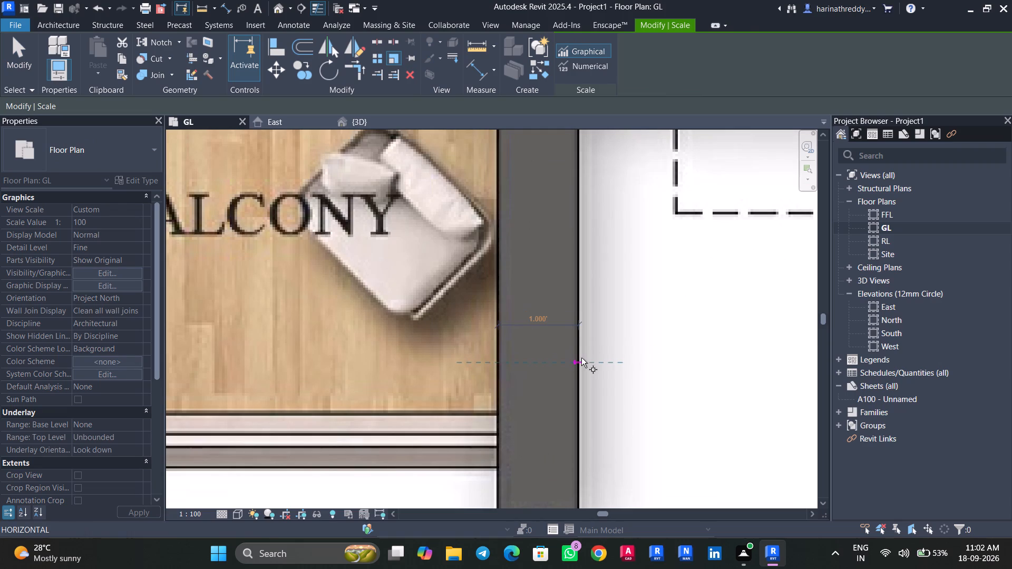
pyautogui.press('Escape')
pyautogui.press('Escape')
# Duplicate the W3 wall type as W4 and set its brick structure layer's thickness to 1'.
pyautogui.write('WA')
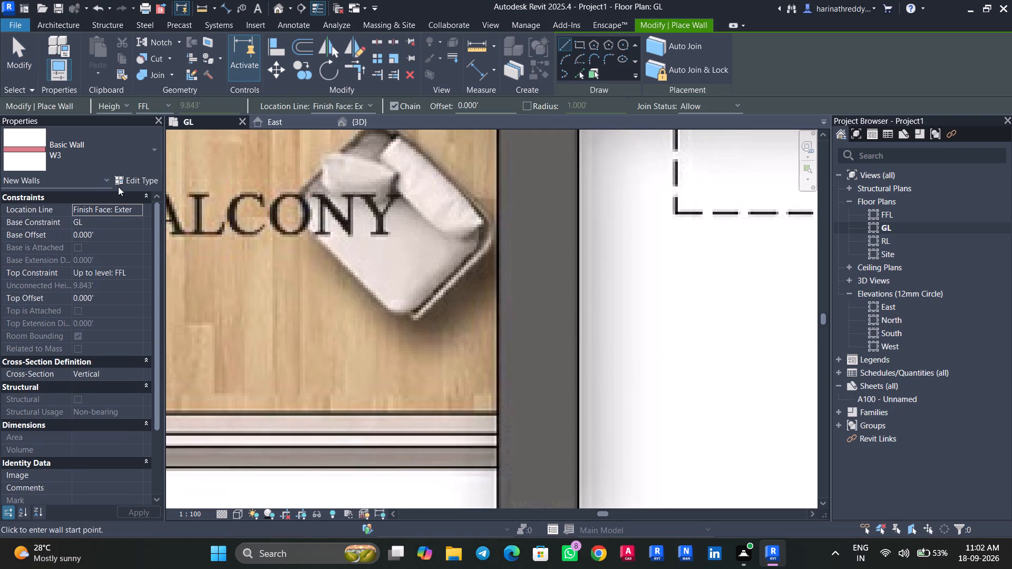
pyautogui.click(135, 175)
pyautogui.click(949, 156)
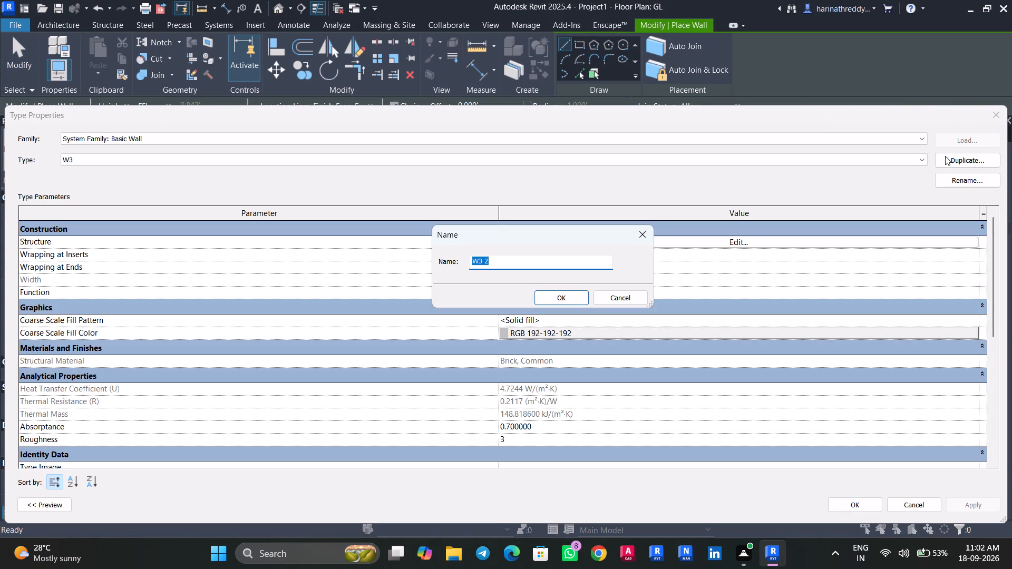
pyautogui.press('w')
pyautogui.press('4')
pyautogui.click(546, 298)
pyautogui.click(591, 242)
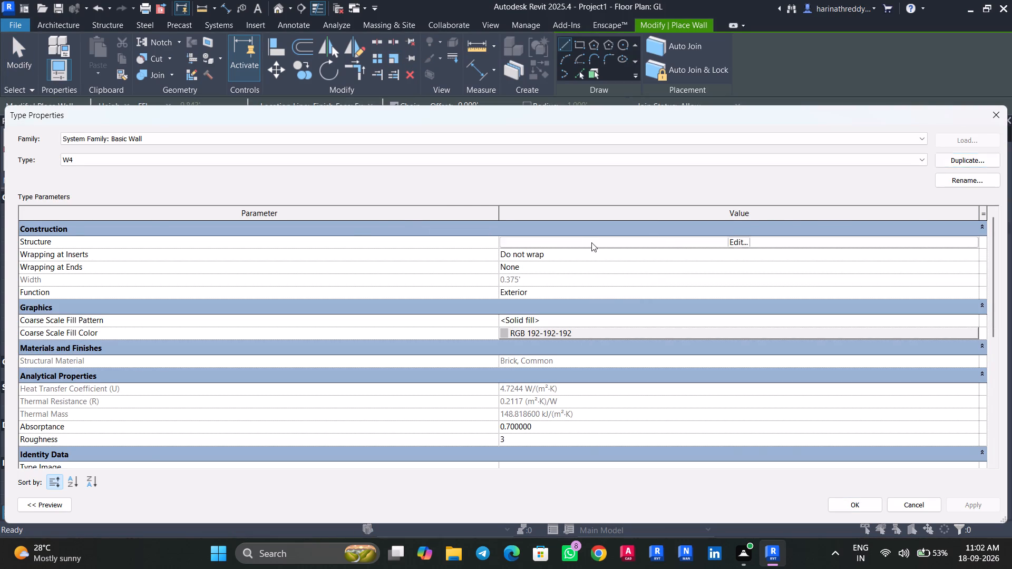
pyautogui.click(532, 235)
pyautogui.write("1'")
pyautogui.press('Return')
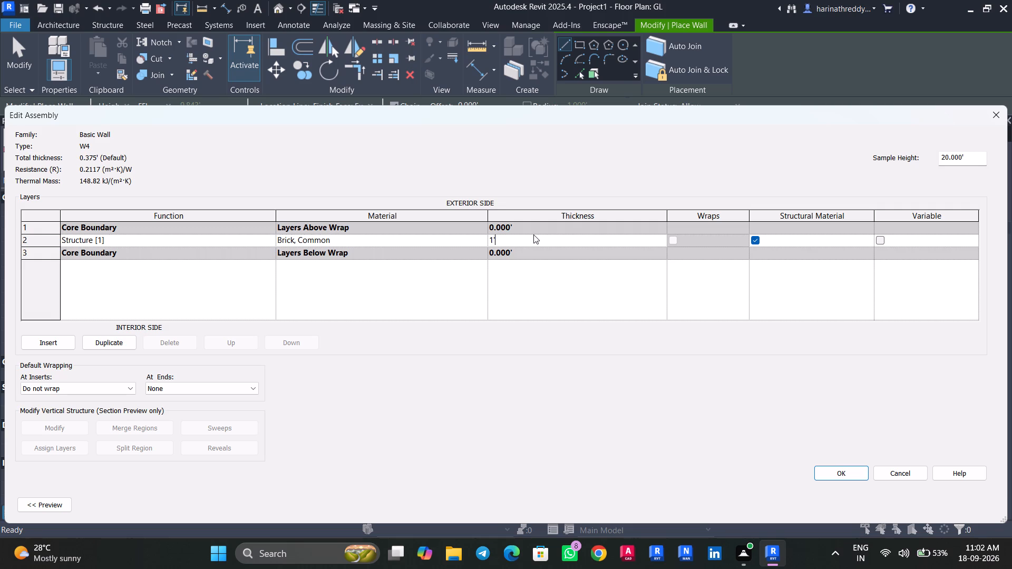
pyautogui.click(839, 482)
pyautogui.click(839, 476)
pyautogui.click(953, 499)
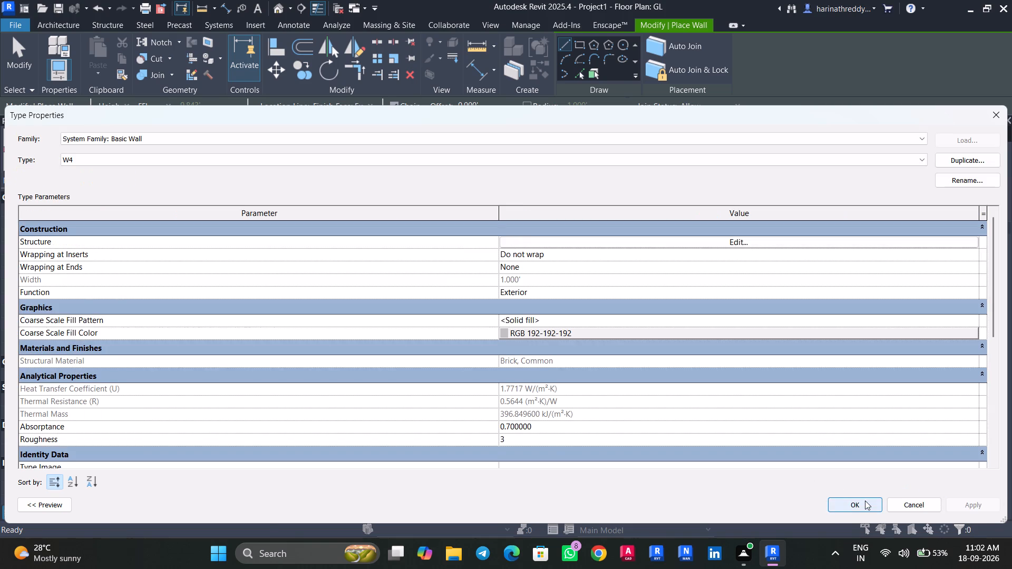
pyautogui.click(864, 501)
# Draw a vertical W4 wall over the balcony's kitchen-side wall, from its free end up to the kitchen's outer wall line.
pyautogui.scroll(-6, 634, 419)
pyautogui.moveTo(631, 419); pyautogui.dragTo(584, 352, button='middle')
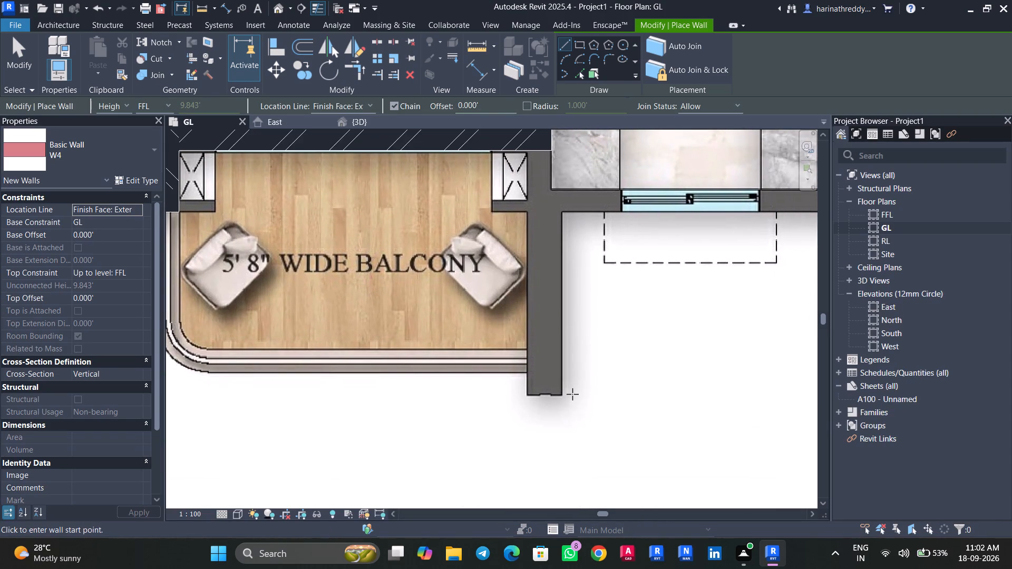
pyautogui.scroll(-1, 568, 410)
pyautogui.scroll(6, 568, 410)
pyautogui.click(551, 403)
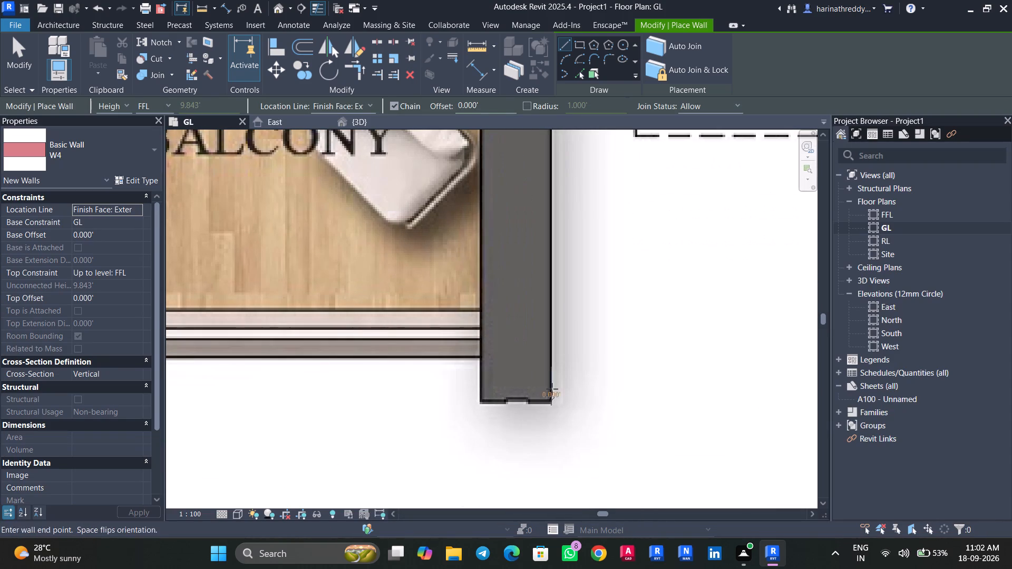
pyautogui.press('space')
pyautogui.moveTo(552, 263); pyautogui.dragTo(553, 442, button='middle')
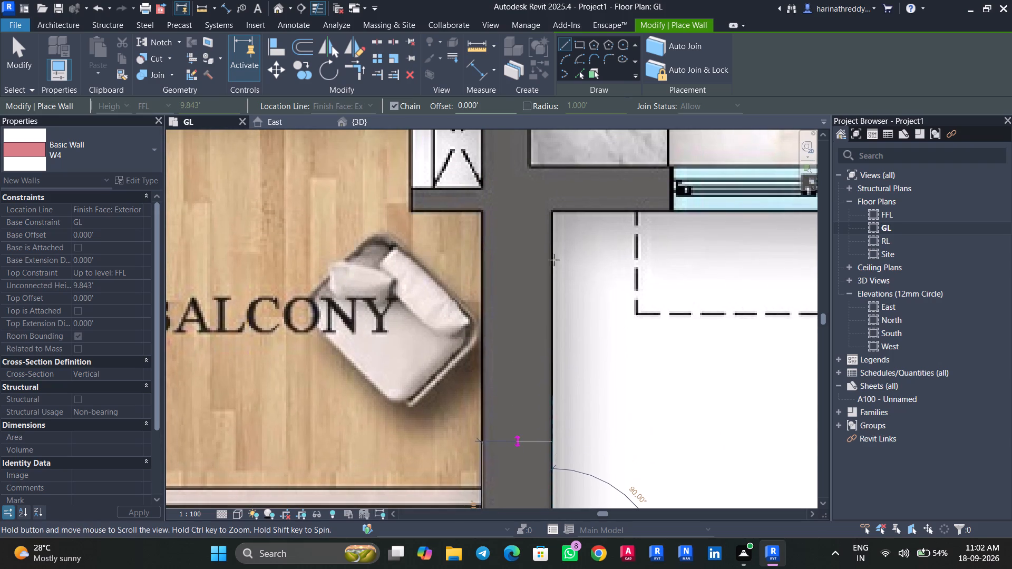
pyautogui.scroll(3, 550, 211)
pyautogui.moveTo(550, 211); pyautogui.dragTo(551, 262, button='middle')
pyautogui.scroll(1, 551, 262)
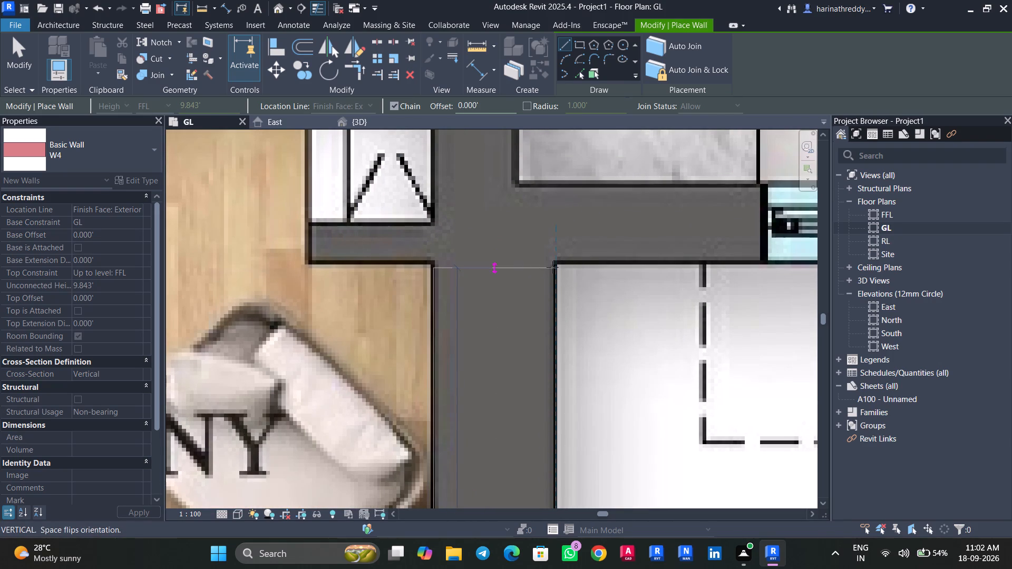
pyautogui.click(553, 261)
pyautogui.press('Escape')
pyautogui.press('Escape')
pyautogui.press('Escape')
# Check the thickness of the kitchen's outer wall beside the window using graphical Scale, without scaling the image.
pyautogui.moveTo(590, 291); pyautogui.dragTo(514, 395, button='middle')
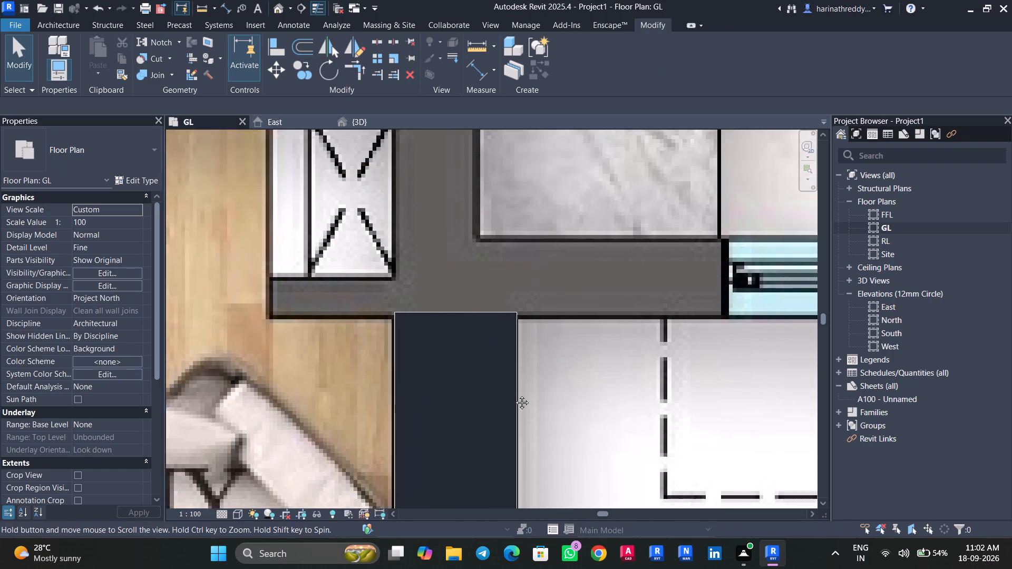
pyautogui.moveTo(514, 395); pyautogui.dragTo(507, 407, button='middle')
pyautogui.scroll(-8, 507, 394)
pyautogui.moveTo(689, 407); pyautogui.dragTo(505, 374, button='middle')
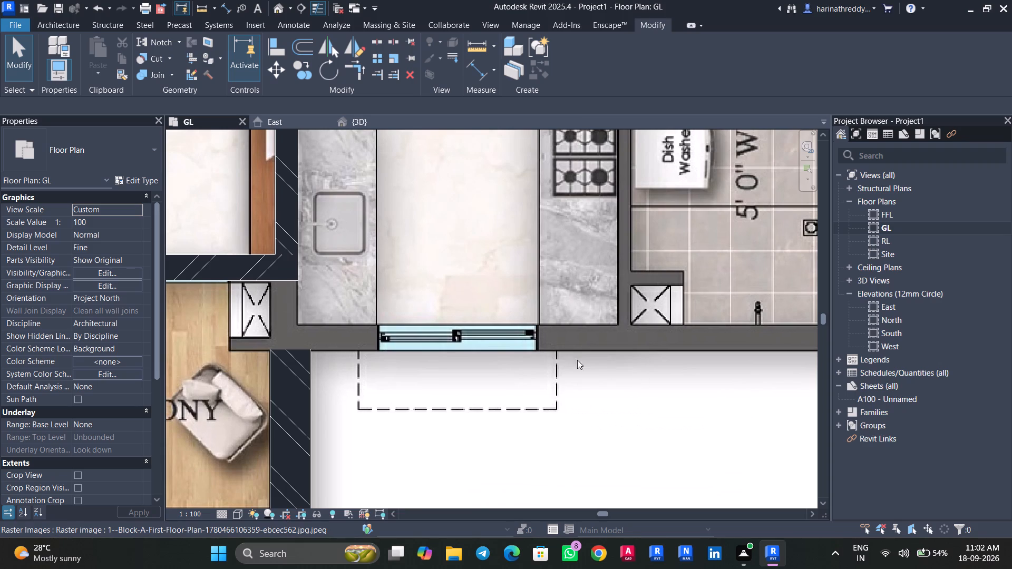
pyautogui.write('WA')
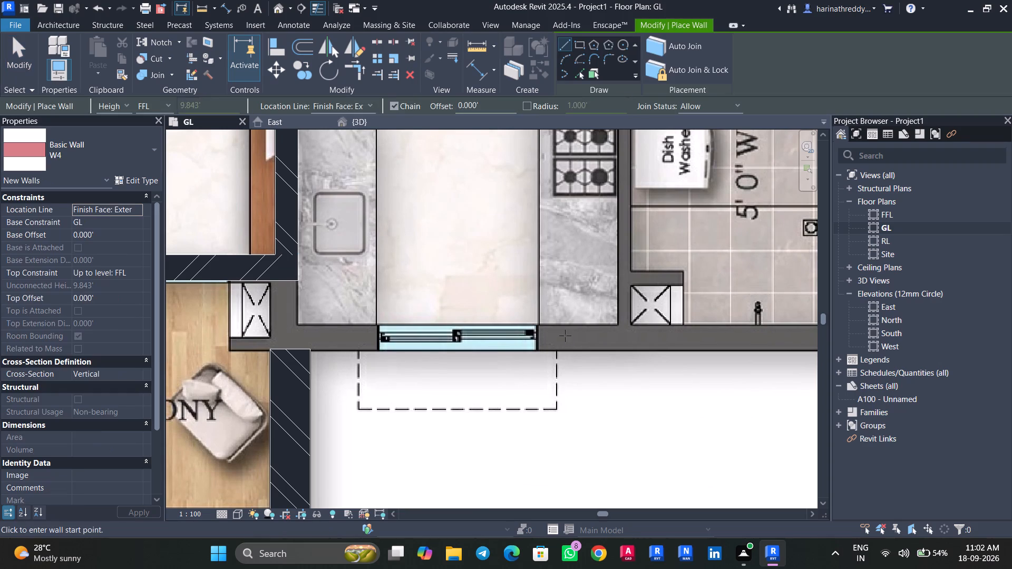
pyautogui.press('Escape')
pyautogui.press('Escape')
pyautogui.click(572, 358)
pyautogui.click(389, 61)
pyautogui.scroll(2, 332, 355)
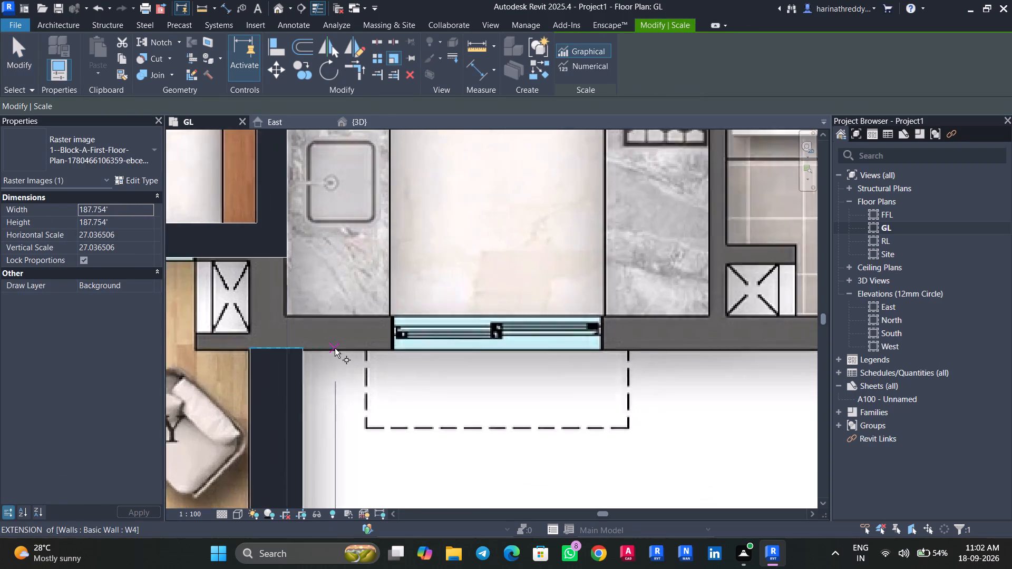
pyautogui.scroll(3, 335, 348)
pyautogui.scroll(-1, 334, 348)
pyautogui.click(333, 350)
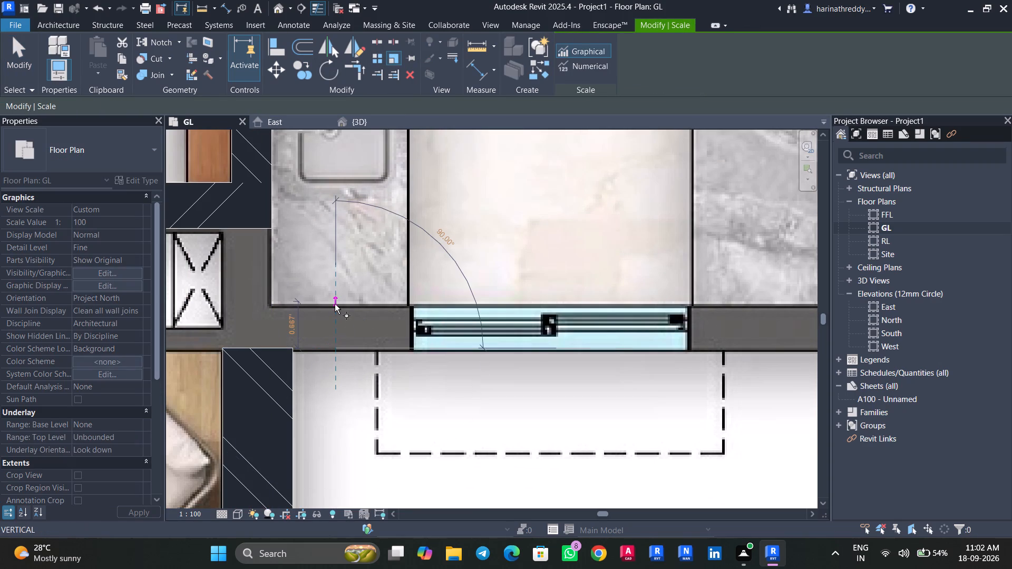
pyautogui.scroll(8, 334, 306)
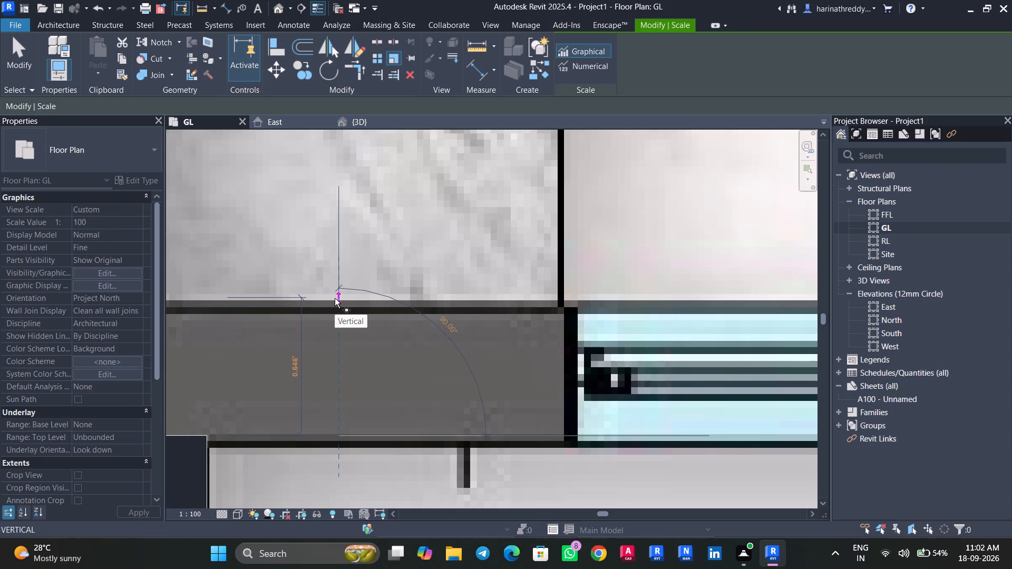
pyautogui.press('Escape')
pyautogui.moveTo(349, 395); pyautogui.dragTo(395, 320, button='middle')
pyautogui.click(395, 320)
pyautogui.press('Escape')
# Draw a horizontal WALL 1 wall about 2.67' long from the kitchen window's balcony-side edge to the balcony duct.
pyautogui.write('WA')
pyautogui.scroll(-4, 371, 331)
pyautogui.click(102, 160)
pyautogui.scroll(5, 65, 275)
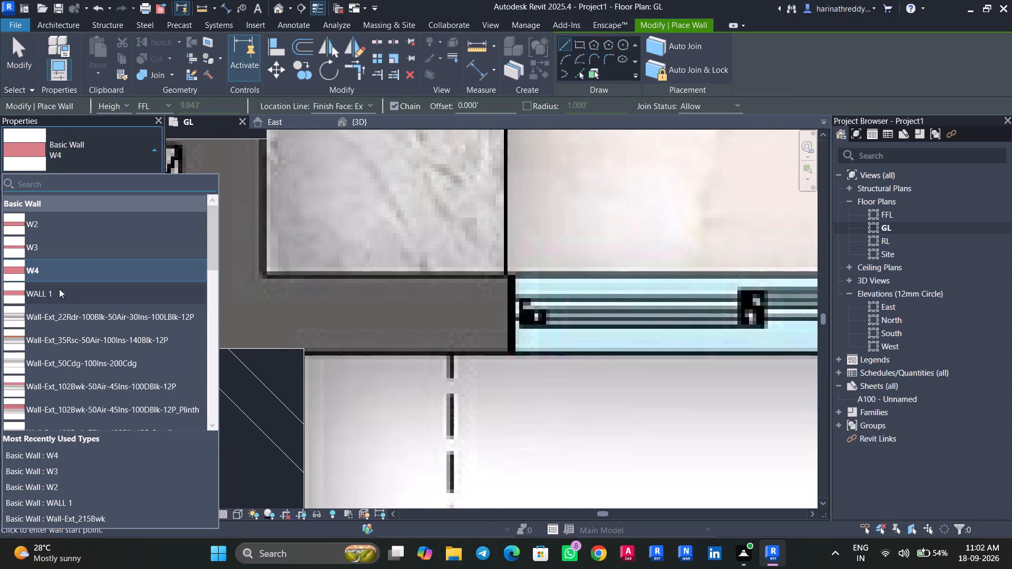
pyautogui.click(59, 290)
pyautogui.scroll(-7, 287, 319)
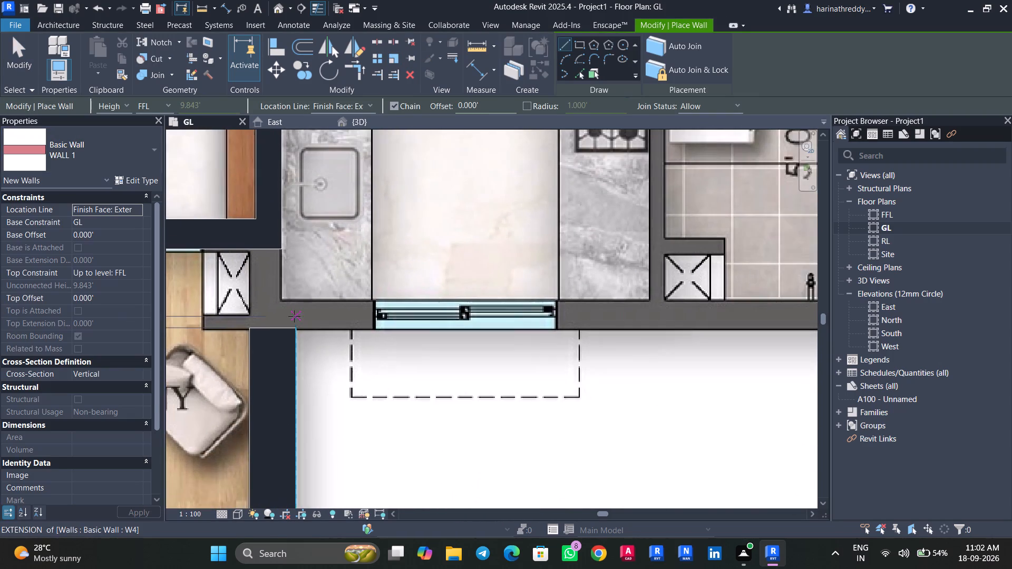
pyautogui.moveTo(294, 316); pyautogui.dragTo(333, 327, button='middle')
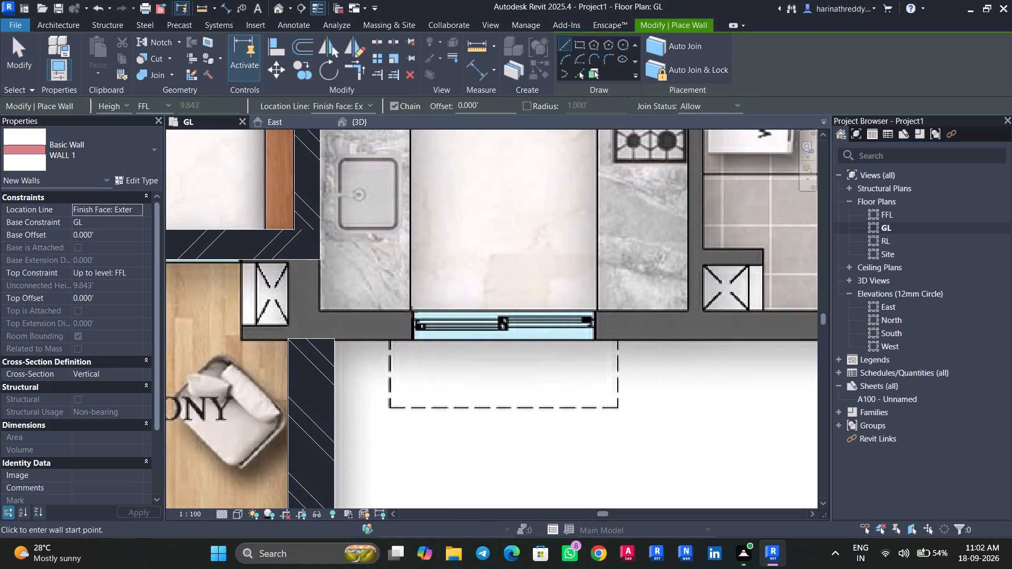
pyautogui.click(411, 308)
pyautogui.press('space')
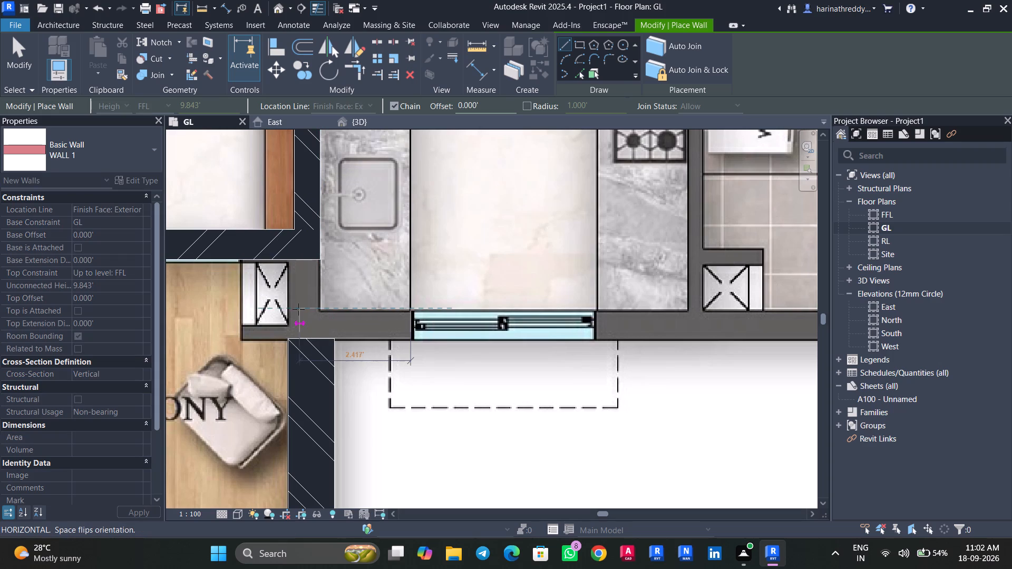
pyautogui.scroll(7, 288, 311)
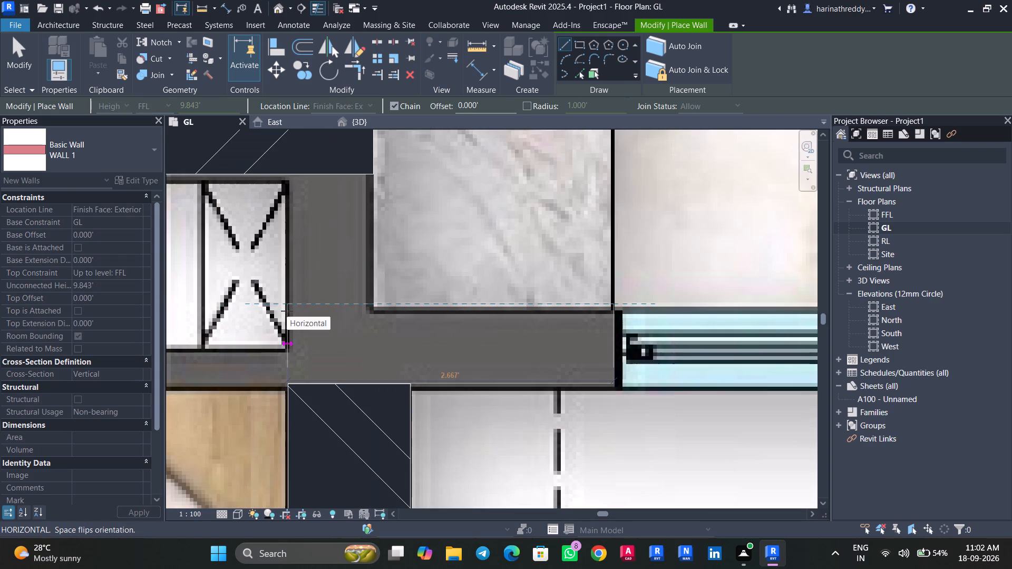
pyautogui.click(287, 311)
pyautogui.press('Escape')
pyautogui.press('Escape')
# Draw a vertical WALL 1 wall beside the kitchen-side balcony duct, from the kitchen's outer wall up to the living-balcony wall.
pyautogui.moveTo(351, 258); pyautogui.dragTo(382, 380, button='middle')
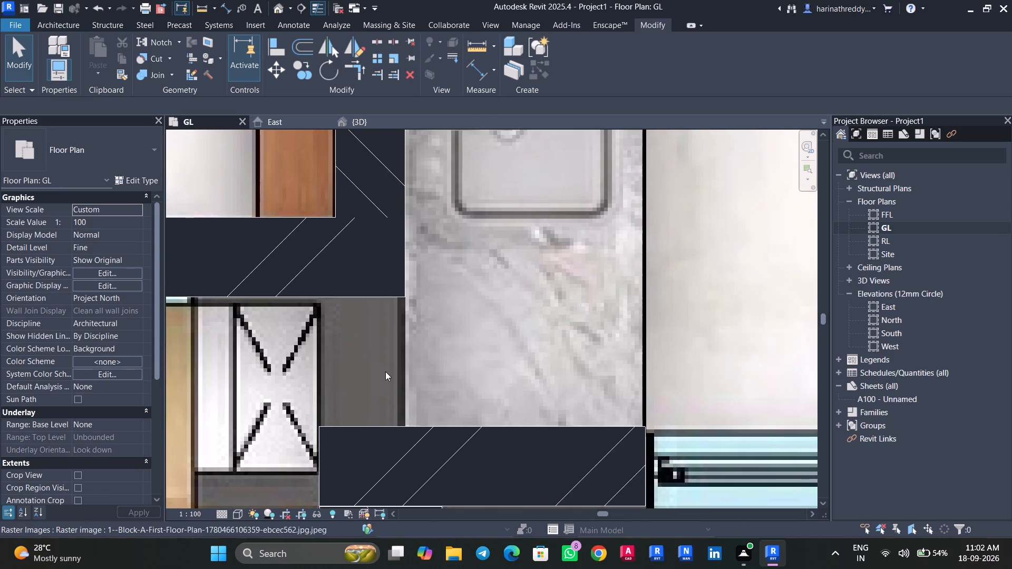
pyautogui.press('Escape')
pyautogui.press('Escape')
pyautogui.press('w')
pyautogui.press('a')
pyautogui.click(400, 423)
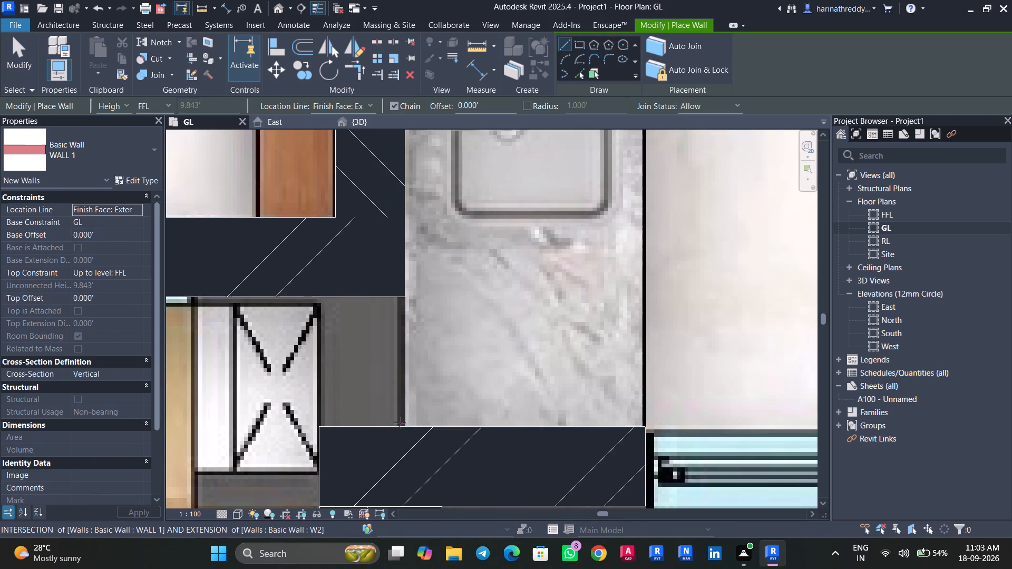
pyautogui.press('space')
pyautogui.click(405, 295)
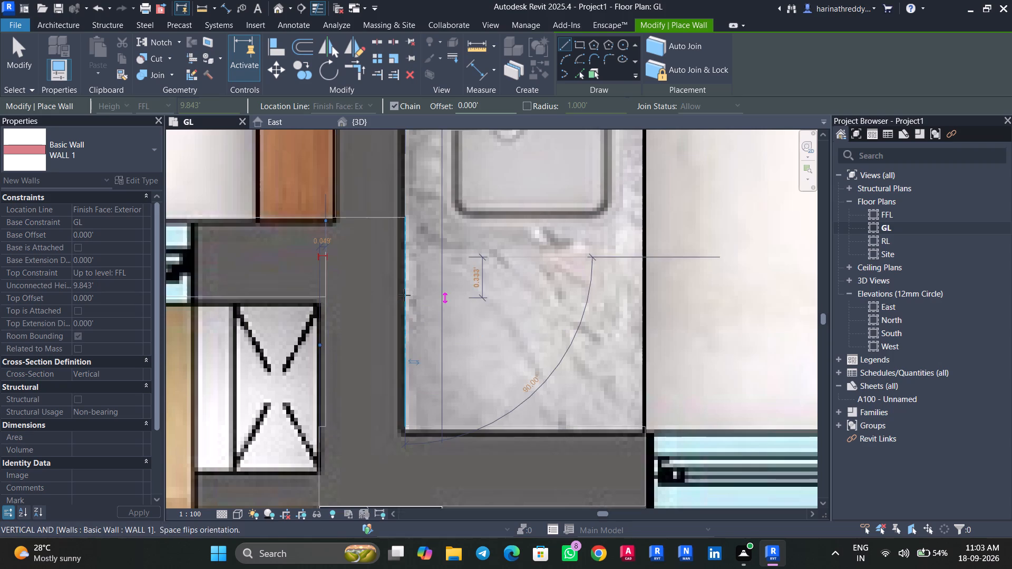
pyautogui.press('Escape')
pyautogui.press('Escape')
pyautogui.press('Escape')
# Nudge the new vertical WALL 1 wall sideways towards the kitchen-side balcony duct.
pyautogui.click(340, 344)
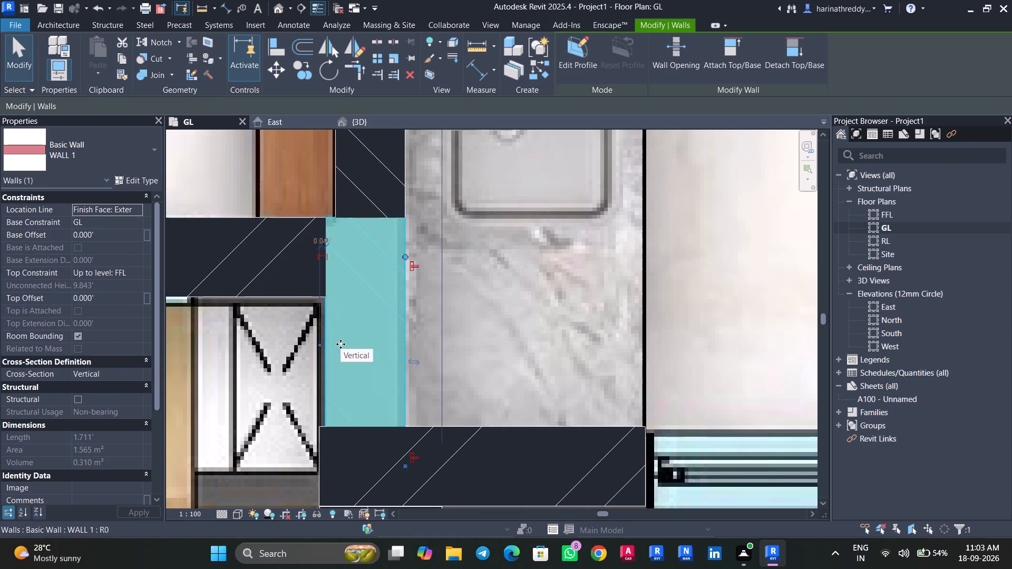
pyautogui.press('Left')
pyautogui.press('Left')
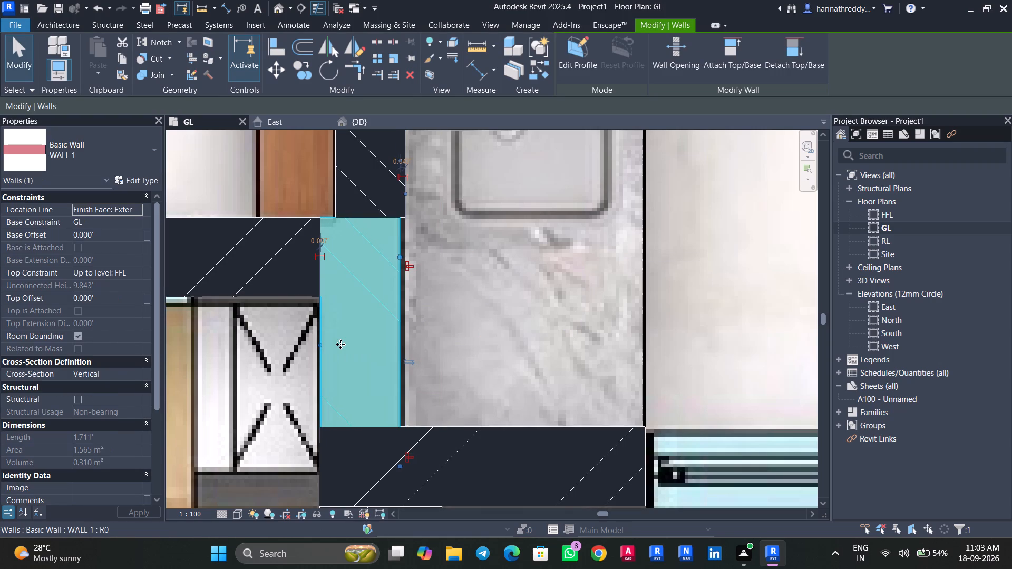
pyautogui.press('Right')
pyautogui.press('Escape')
# Align the vertical wall's duct-side face with the end of the kitchen's horizontal outer wall, removing the conflicting constraints.
pyautogui.click(365, 184)
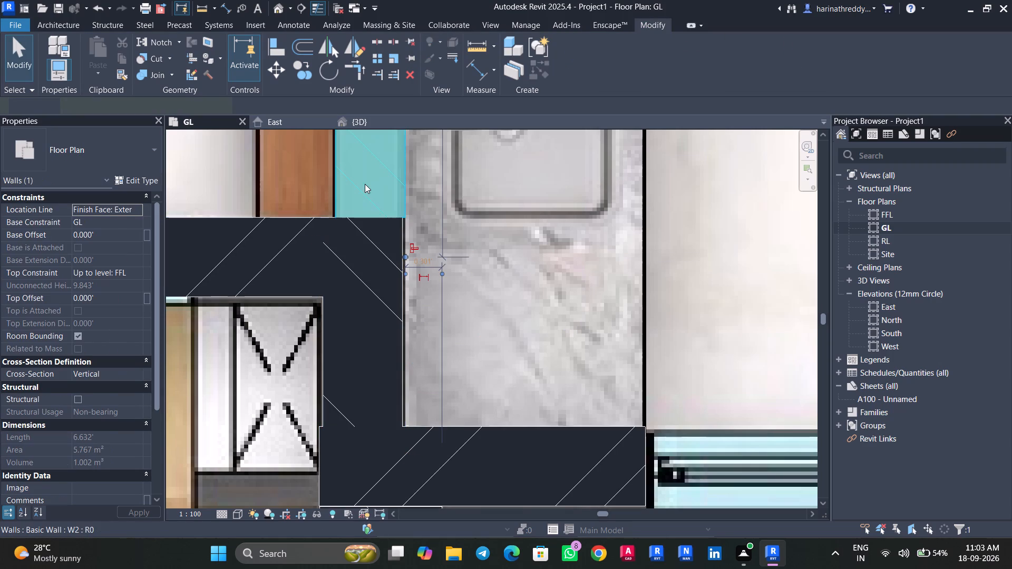
pyautogui.scroll(-9, 418, 249)
pyautogui.press('Escape')
pyautogui.click(403, 308)
pyautogui.scroll(2, 403, 309)
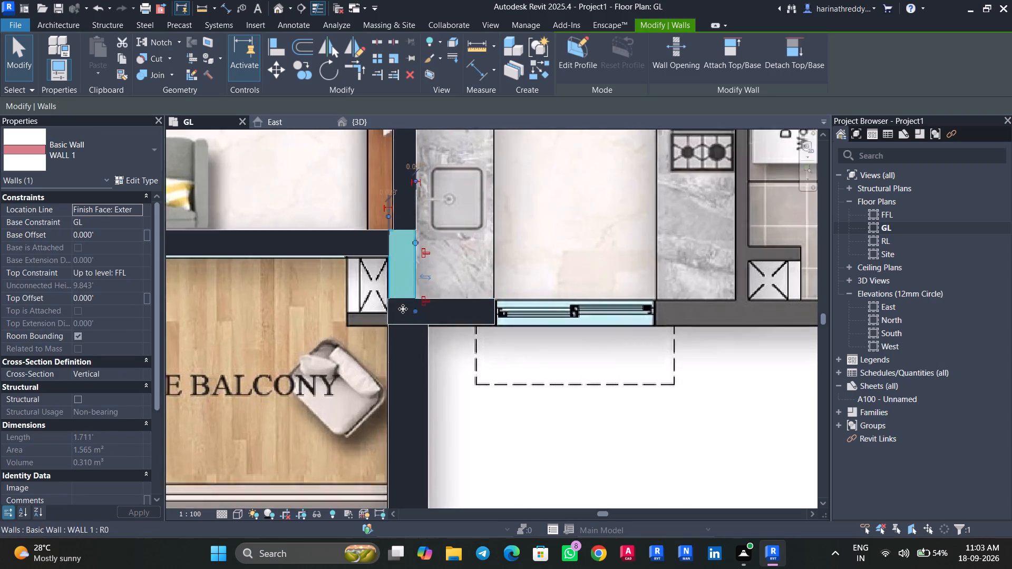
pyautogui.scroll(8, 403, 309)
pyautogui.press('Escape')
pyautogui.write('AL')
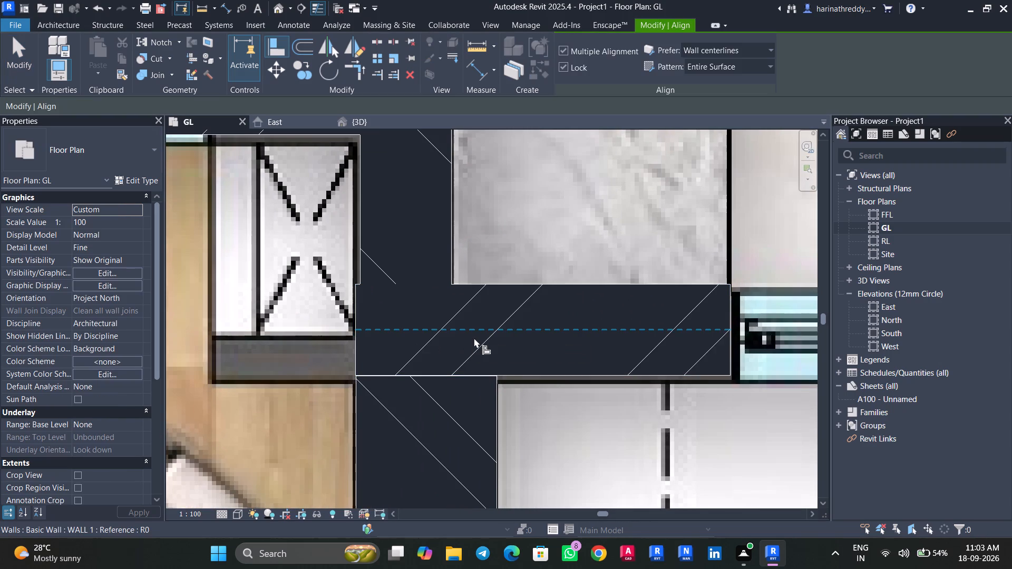
pyautogui.click(351, 311)
pyautogui.click(360, 267)
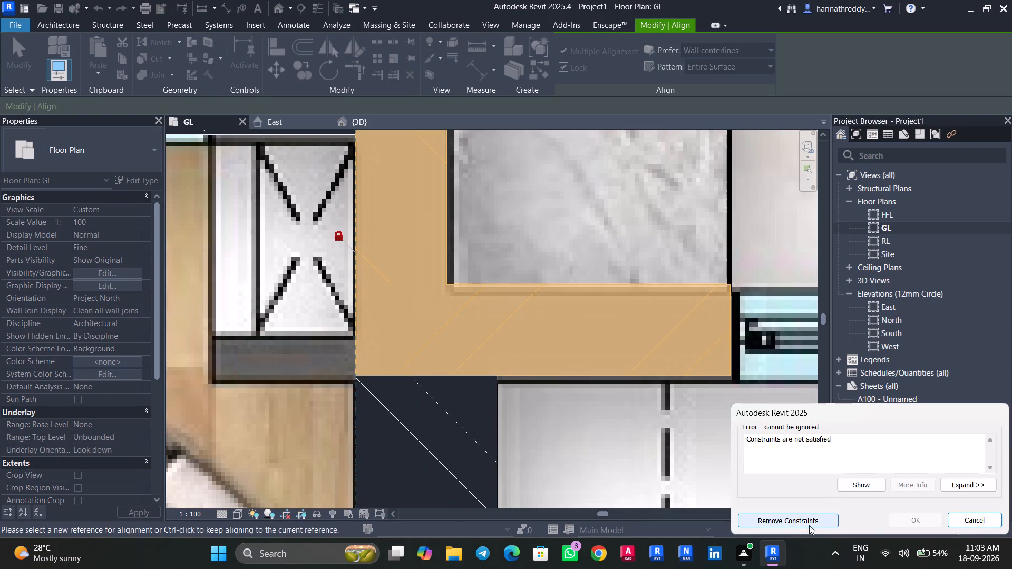
pyautogui.click(809, 525)
pyautogui.press('Escape')
pyautogui.click(401, 231)
pyautogui.press('Escape')
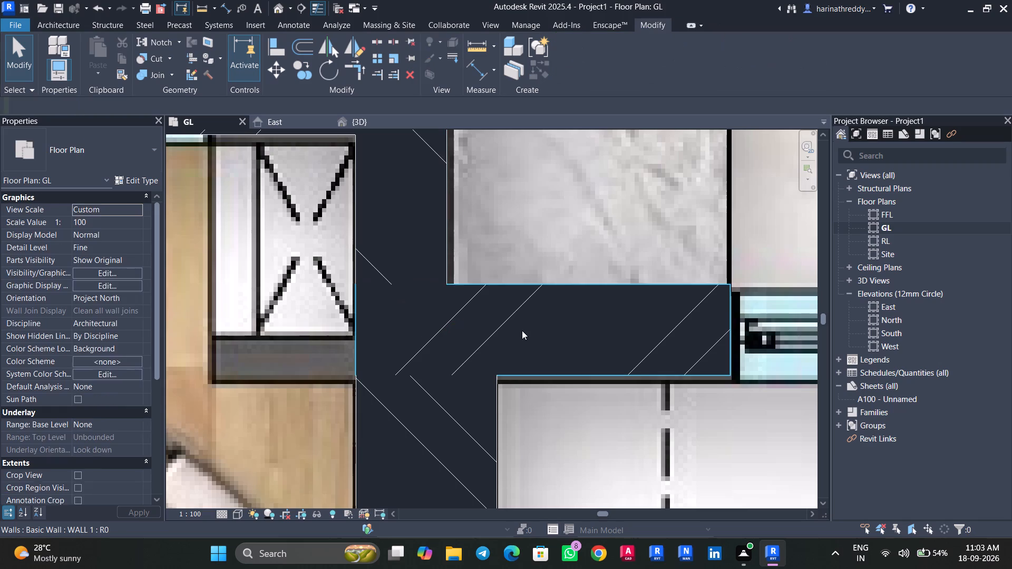
# Nudge the kitchen's horizontal WALL 1 wall outwards onto its traced line beside the window.
pyautogui.click(522, 330)
pyautogui.press('Down')
pyautogui.press('Down')
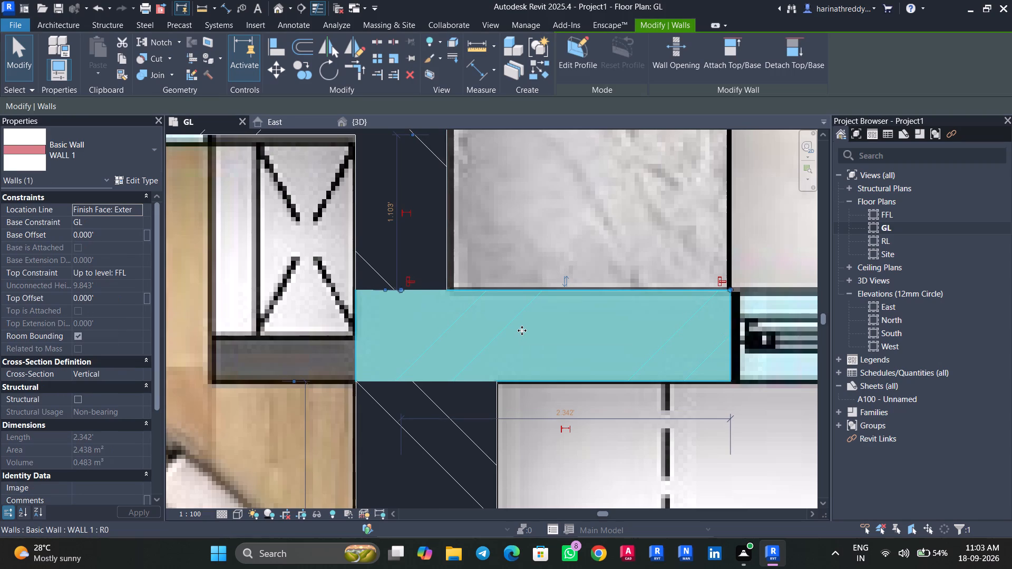
pyautogui.scroll(-7, 523, 330)
pyautogui.press('Escape')
# Align the bedroom-side face of the W2 wall between master bedroom and living with the wall face beside the balcony.
pyautogui.scroll(-4, 568, 396)
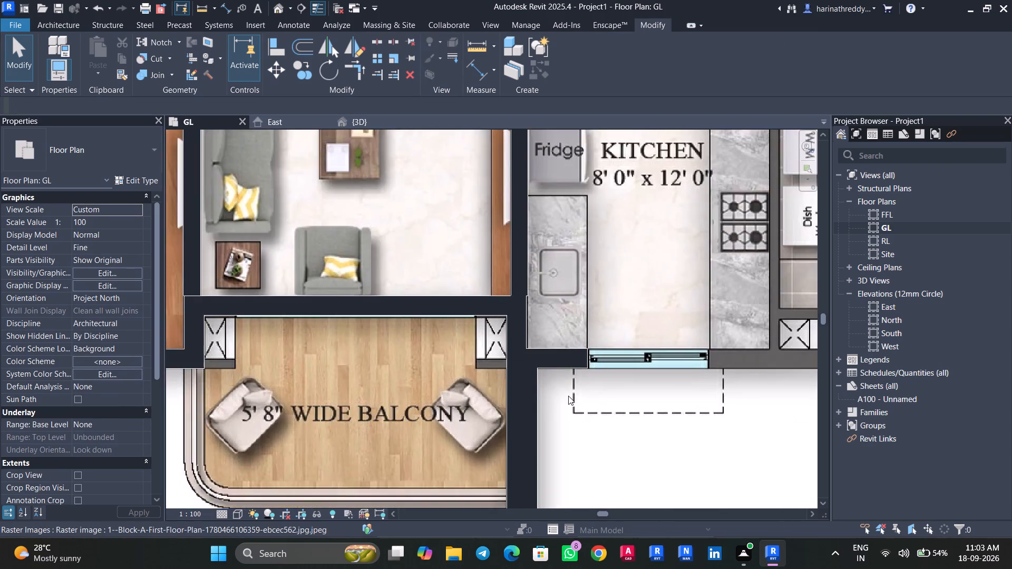
pyautogui.moveTo(568, 396); pyautogui.dragTo(552, 240, button='middle')
pyautogui.scroll(-4, 558, 296)
pyautogui.moveTo(560, 301); pyautogui.dragTo(573, 404, button='middle')
pyautogui.scroll(1, 517, 354)
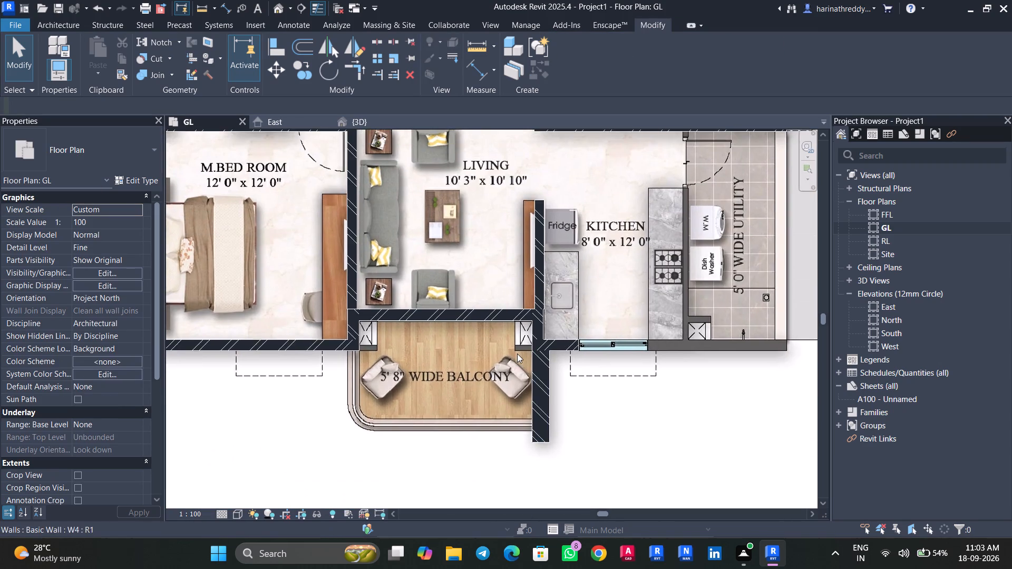
pyautogui.scroll(3, 517, 354)
pyautogui.moveTo(229, 306); pyautogui.dragTo(385, 369, button='middle')
pyautogui.click(389, 316)
pyautogui.scroll(10, 378, 336)
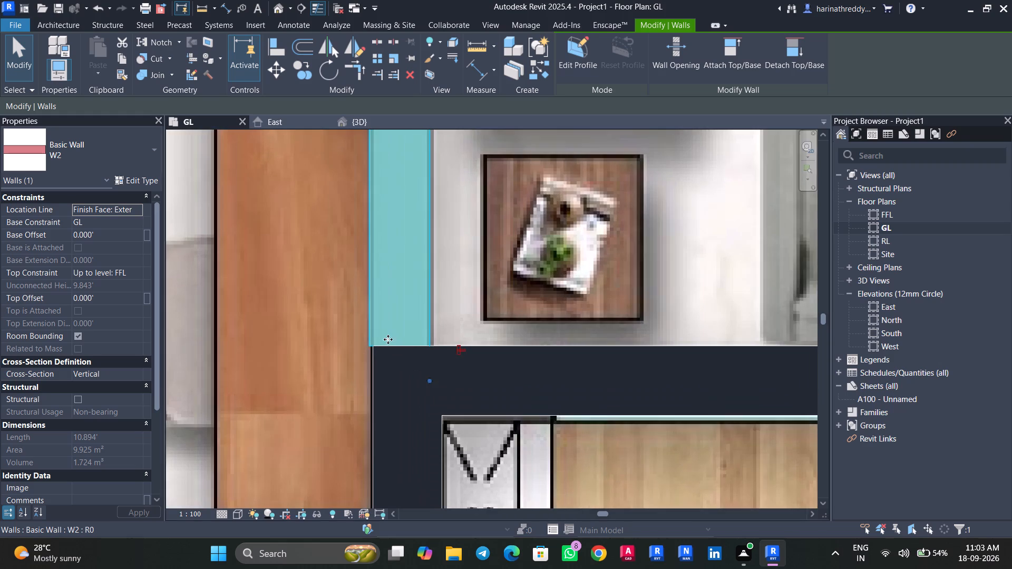
pyautogui.press('Right')
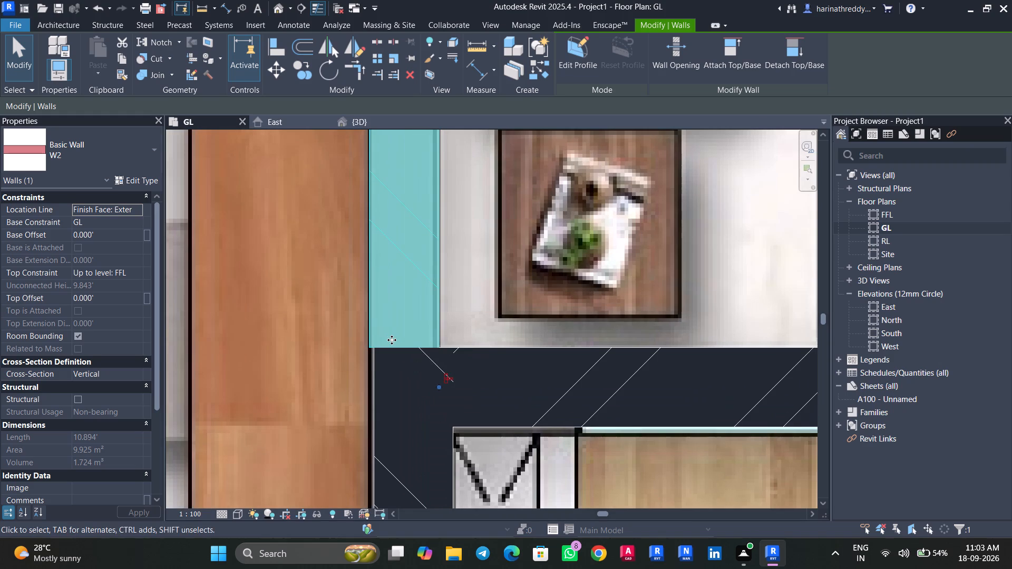
pyautogui.press('Left')
pyautogui.press('Escape')
pyautogui.write('AL')
pyautogui.click(370, 381)
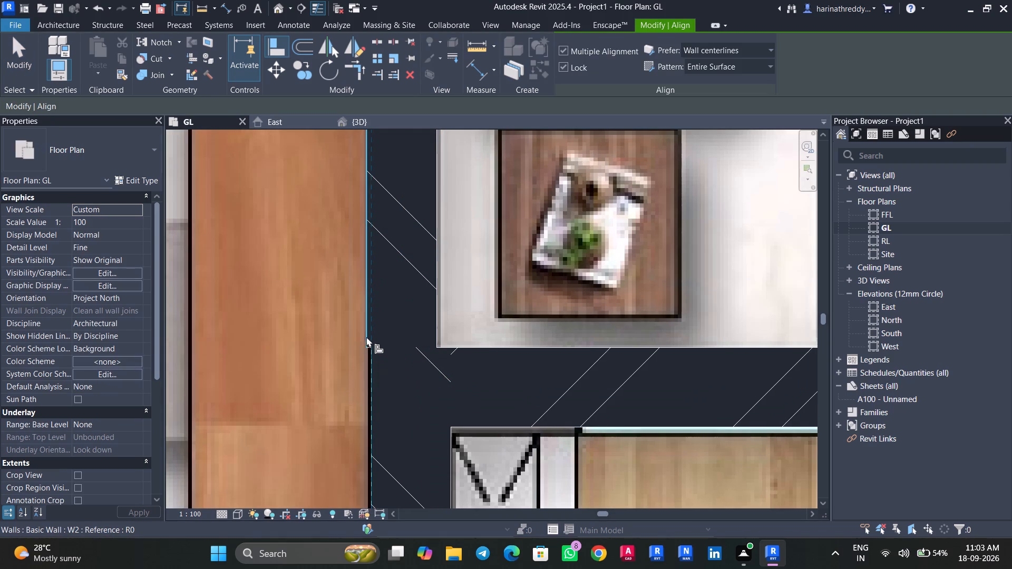
pyautogui.click(366, 337)
pyautogui.press('Escape')
# Check the thickness of the short wall below the bedroom-side balcony duct using graphical Scale, without scaling the image.
pyautogui.scroll(-2, 412, 380)
pyautogui.scroll(1, 412, 380)
pyautogui.scroll(-12, 412, 380)
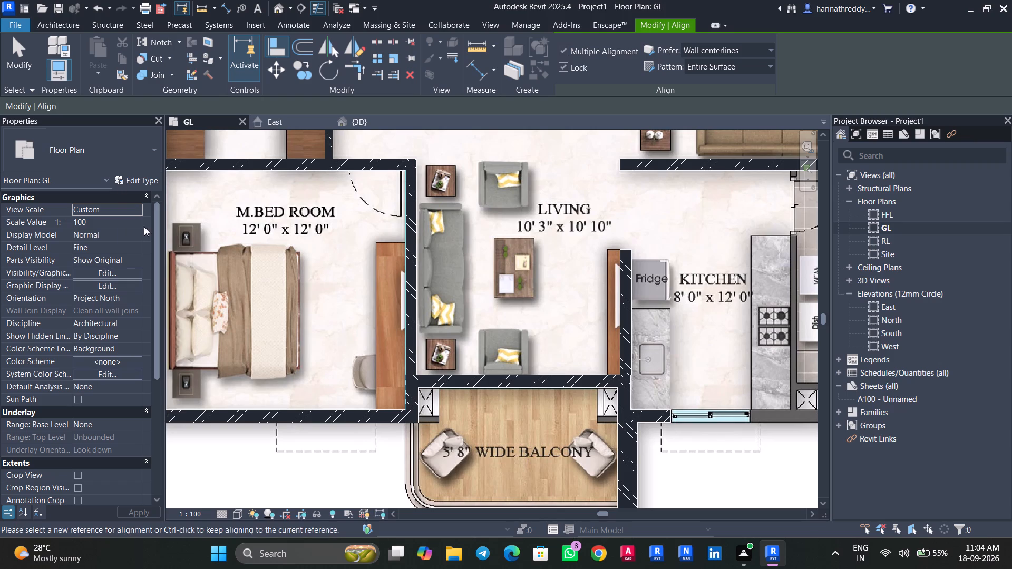
pyautogui.moveTo(245, 268); pyautogui.dragTo(338, 258, button='middle')
pyautogui.scroll(1, 338, 258)
pyautogui.moveTo(568, 410); pyautogui.dragTo(403, 225, button='middle')
pyautogui.press('Escape')
pyautogui.press('Escape')
pyautogui.scroll(5, 388, 248)
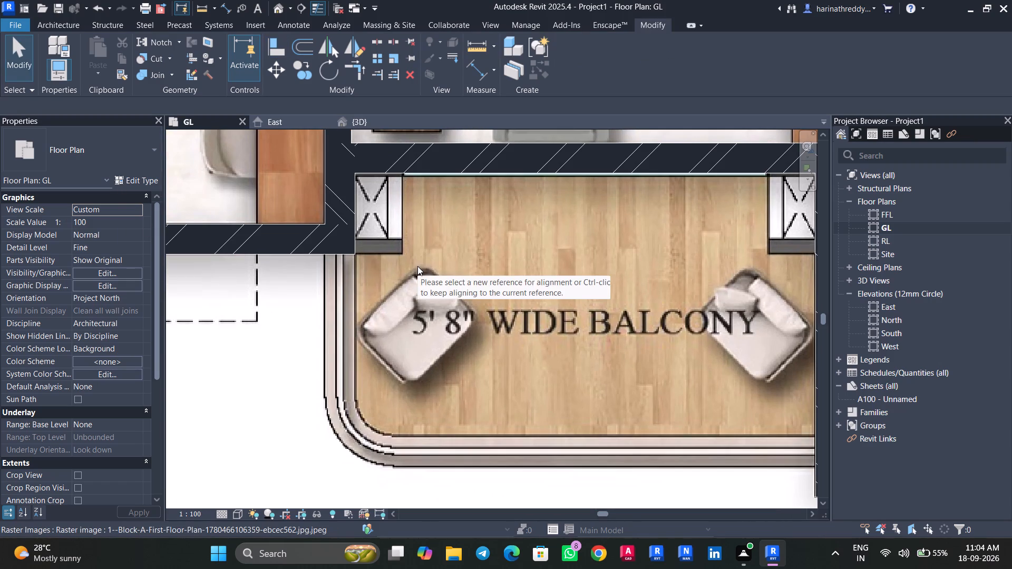
pyautogui.click(413, 252)
pyautogui.click(391, 60)
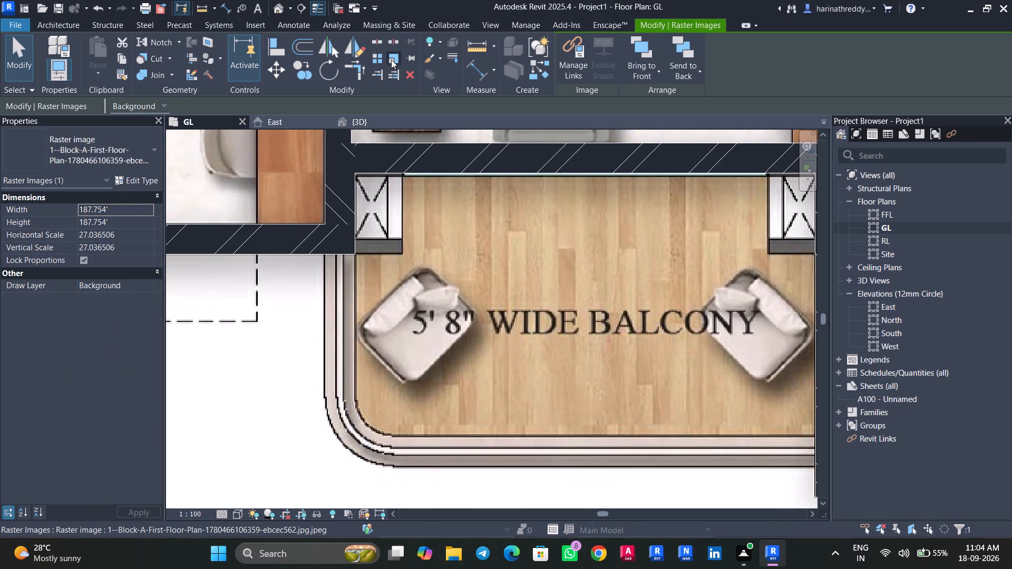
pyautogui.scroll(7, 371, 252)
pyautogui.scroll(-1, 376, 254)
pyautogui.scroll(2, 376, 254)
pyautogui.click(378, 260)
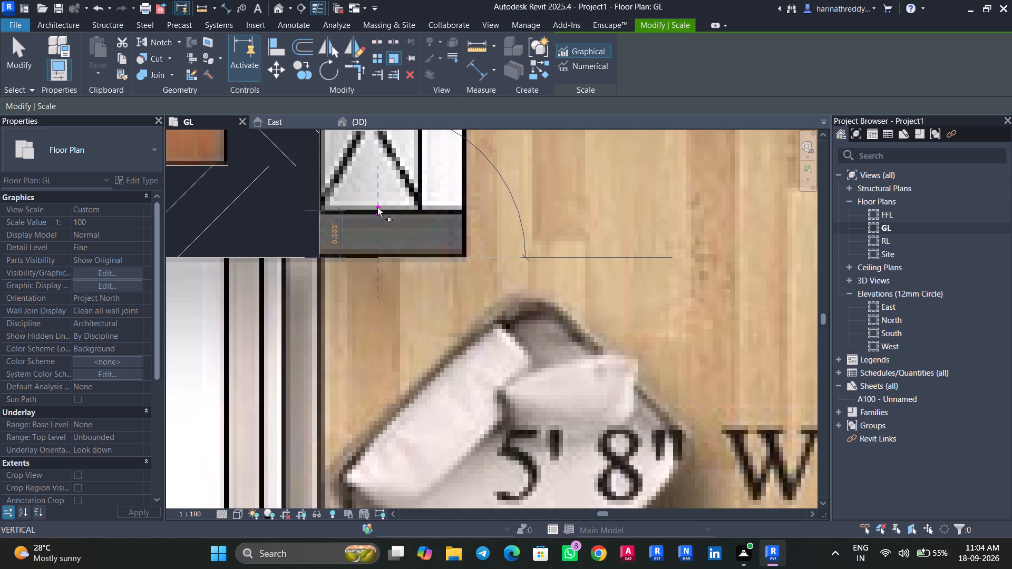
pyautogui.scroll(3, 377, 208)
pyautogui.press('Escape')
# Draw a horizontal W3 wall about 1.35' long below the bedroom-side balcony duct, joining the master bedroom's outer wall.
pyautogui.press('w')
pyautogui.press('a')
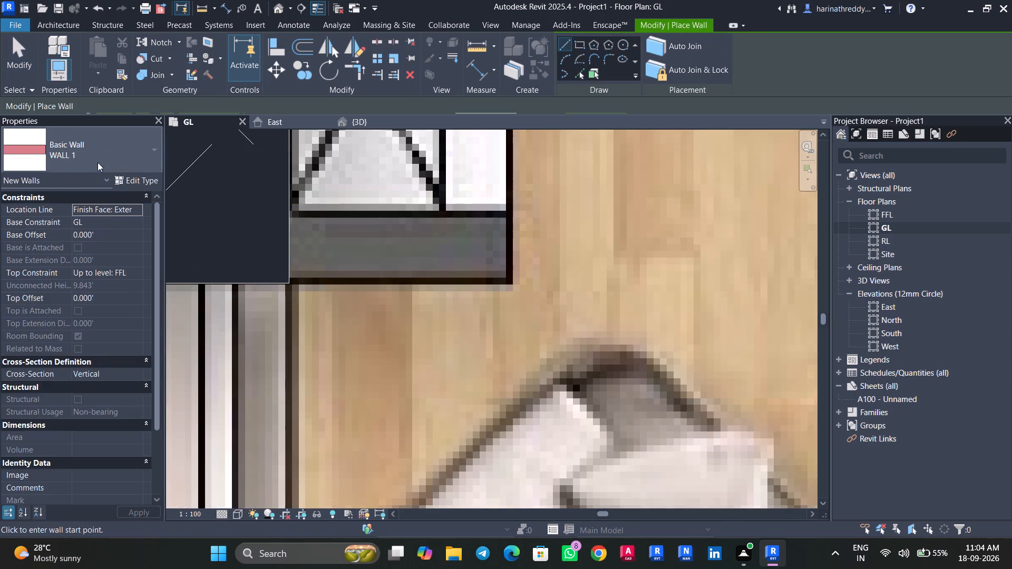
pyautogui.click(95, 156)
pyautogui.scroll(5, 103, 250)
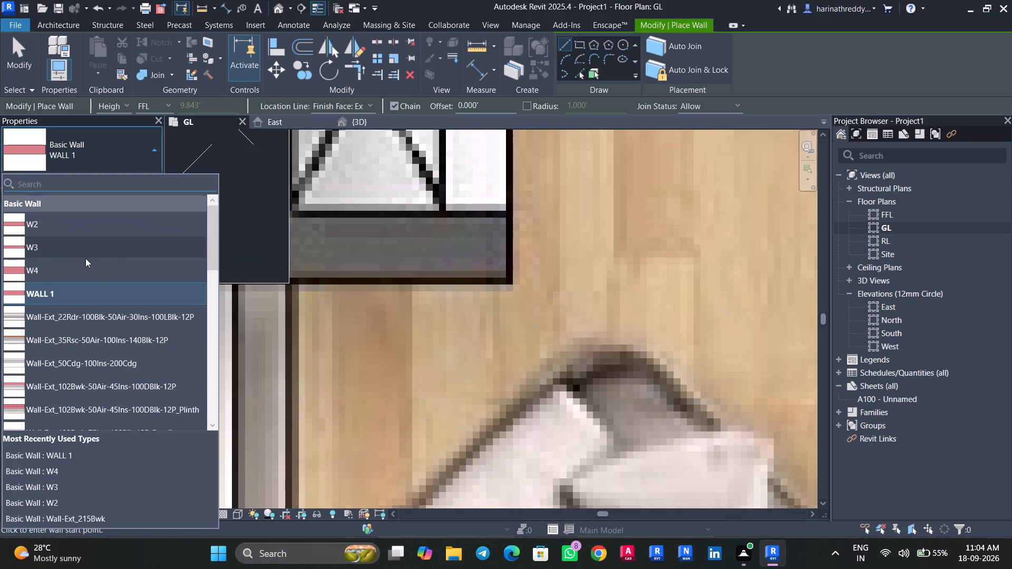
pyautogui.click(85, 254)
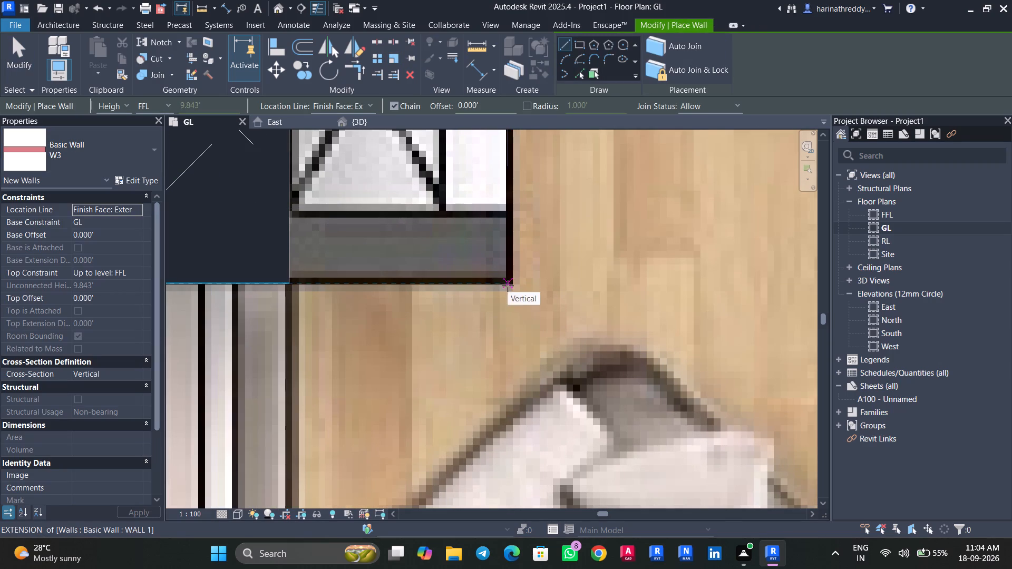
pyautogui.click(508, 286)
pyautogui.click(293, 288)
pyautogui.press('Escape')
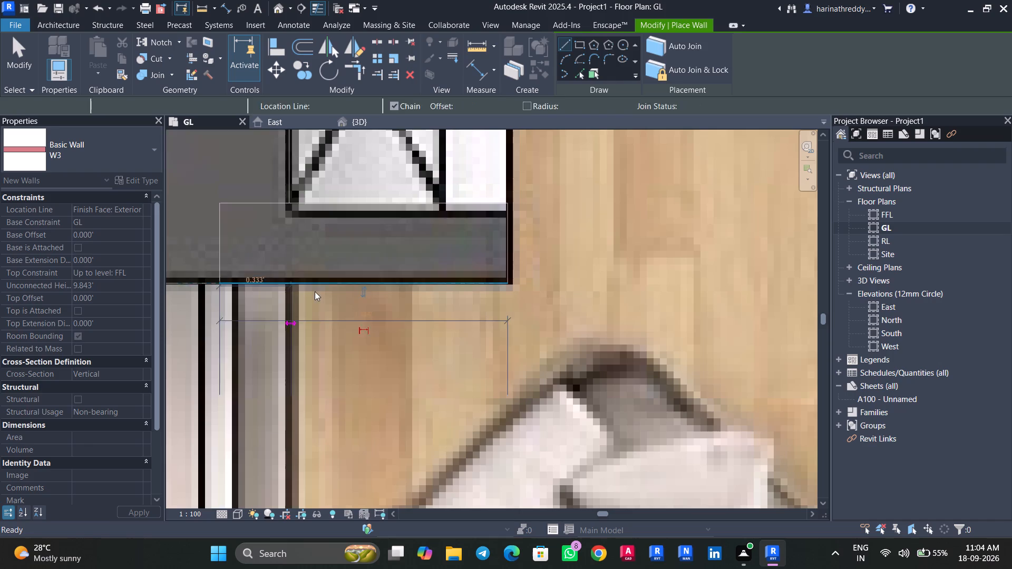
pyautogui.press('Escape')
pyautogui.press('Escape')
# Nudge the W3 wall below the bedroom-side duct slightly outwards onto its traced line.
pyautogui.click(398, 267)
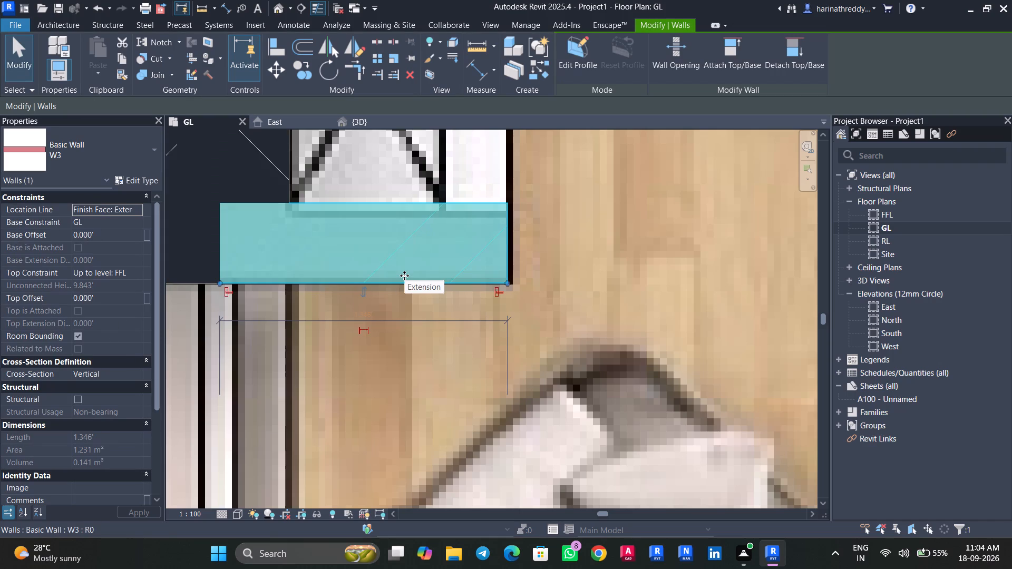
pyautogui.press('Down')
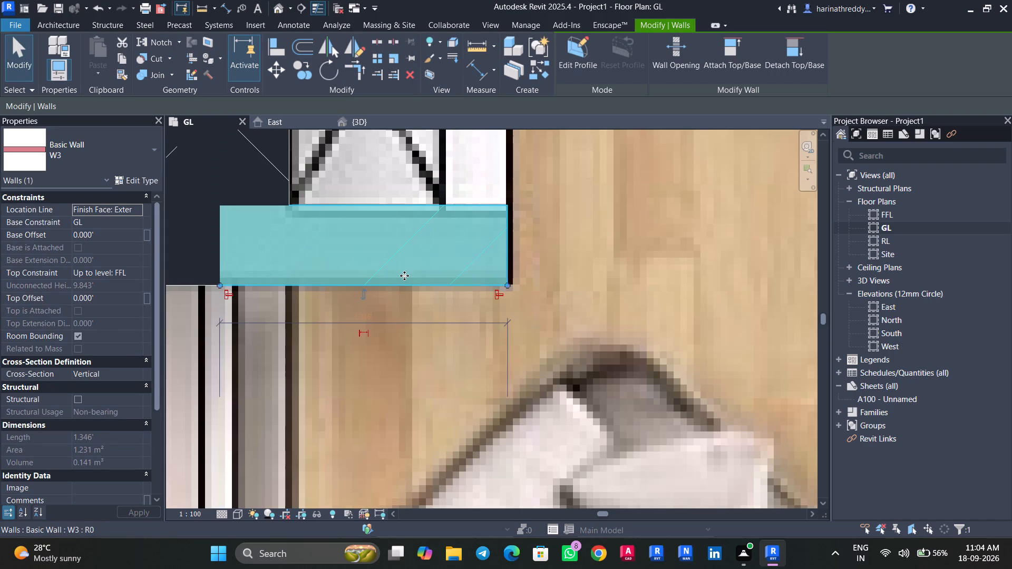
pyautogui.press('Escape')
pyautogui.scroll(-2, 434, 309)
pyautogui.scroll(1, 434, 310)
pyautogui.scroll(-7, 434, 310)
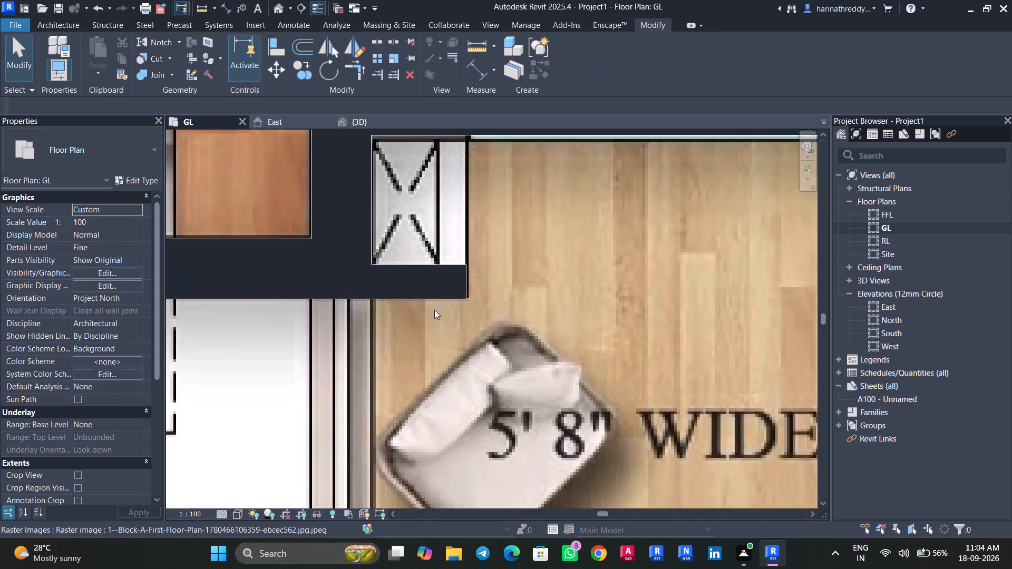
# Draw a horizontal W3 wall about 1.02' long below the kitchen-side balcony duct, from the kitchen-side wall to the duct's outer edge.
pyautogui.scroll(-2, 434, 310)
pyautogui.moveTo(514, 302); pyautogui.dragTo(93, 335, button='middle')
pyautogui.write('WA')
pyautogui.scroll(4, 506, 328)
pyautogui.click(507, 340)
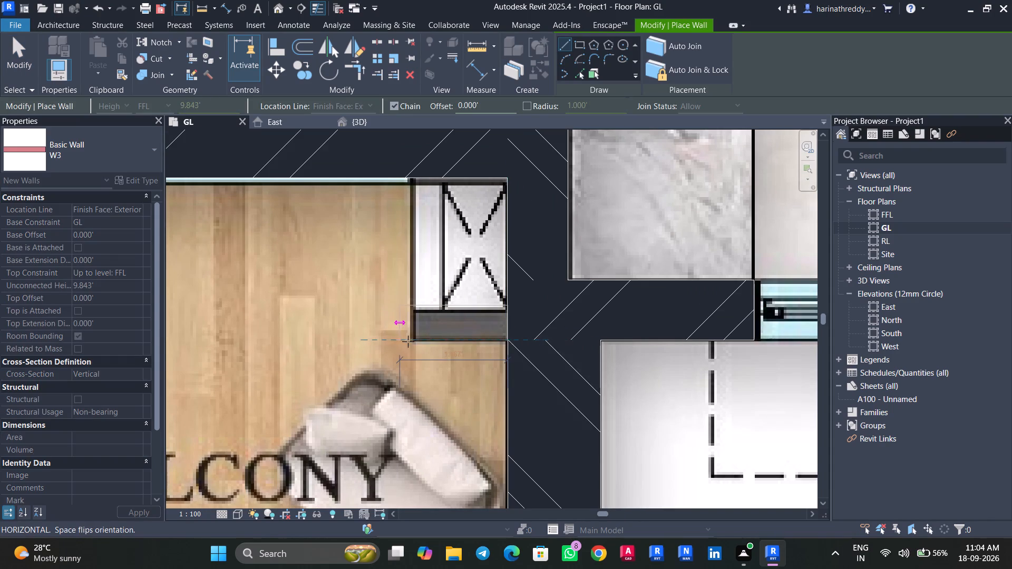
pyautogui.scroll(9, 415, 344)
pyautogui.click(410, 333)
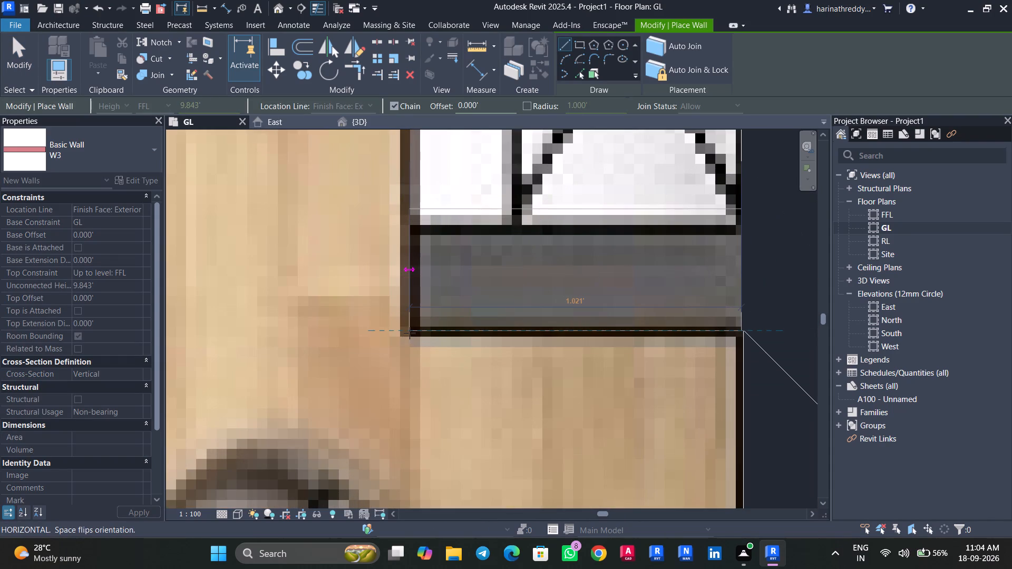
pyautogui.press('Escape')
pyautogui.press('Escape')
pyautogui.press('Escape')
# Nudge the W3 wall below the kitchen-side duct outwards onto its traced line.
pyautogui.click(514, 308)
pyautogui.press('Down')
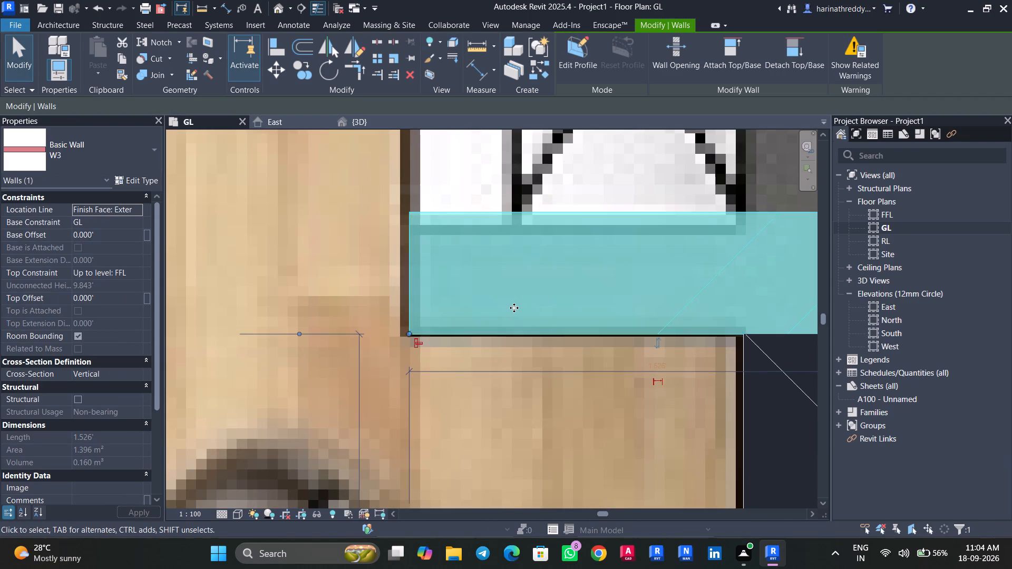
pyautogui.press('Down')
pyautogui.press('Down')
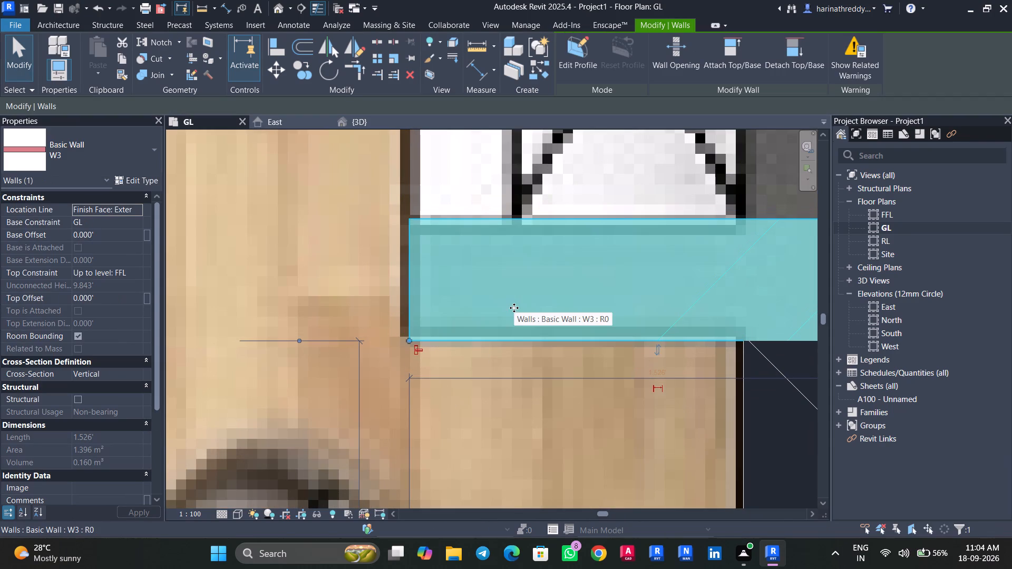
pyautogui.press('Up')
pyautogui.press('Down')
pyautogui.press('Escape')
pyautogui.scroll(-10, 495, 383)
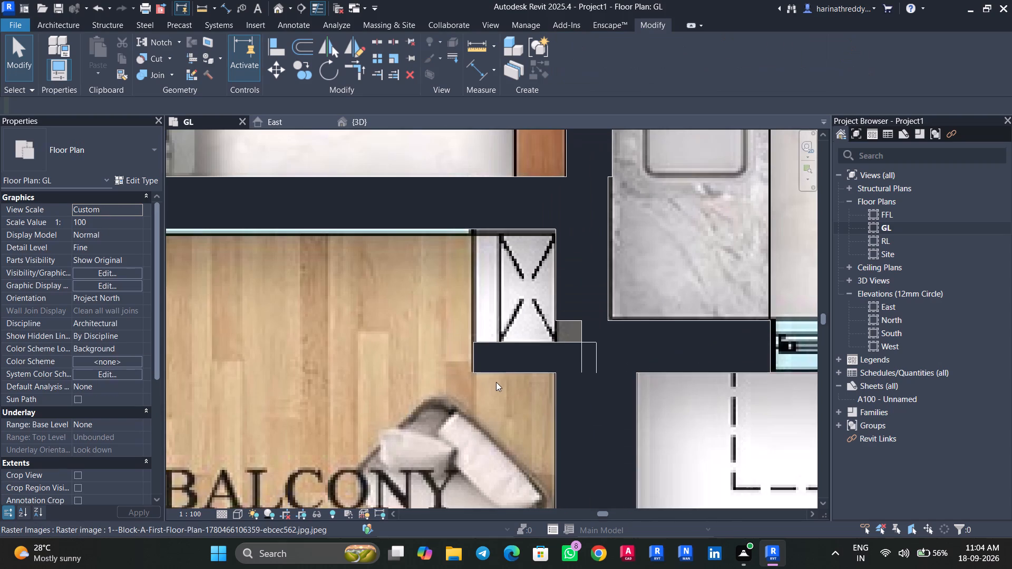
# Extend the kitchen's horizontal WALL 1 wall to the duct-side face of the vertical wall, closing the gap at the corner.
pyautogui.click(589, 328)
pyautogui.scroll(5, 584, 338)
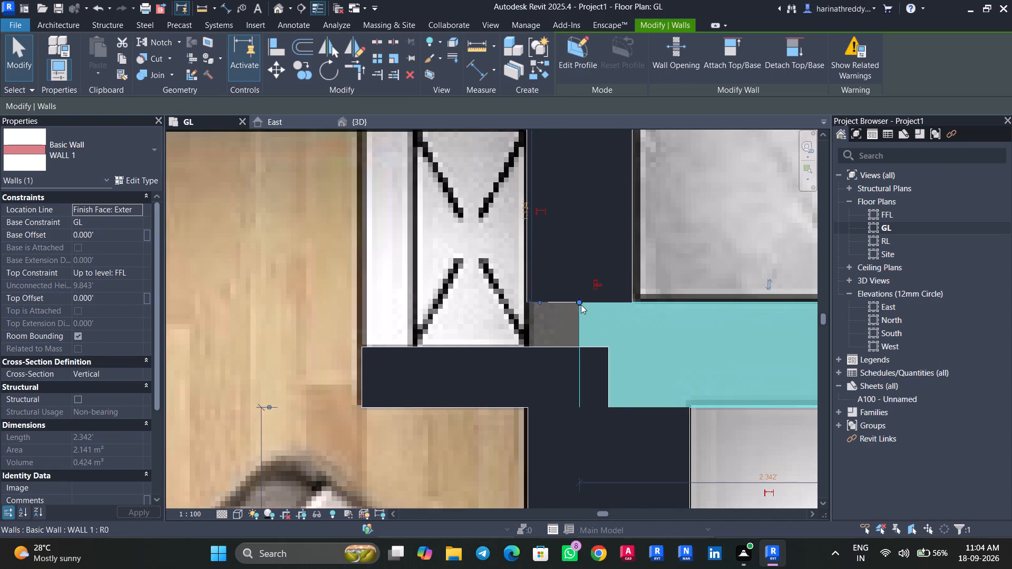
pyautogui.moveTo(580, 302); pyautogui.dragTo(527, 305)
pyautogui.press('Escape')
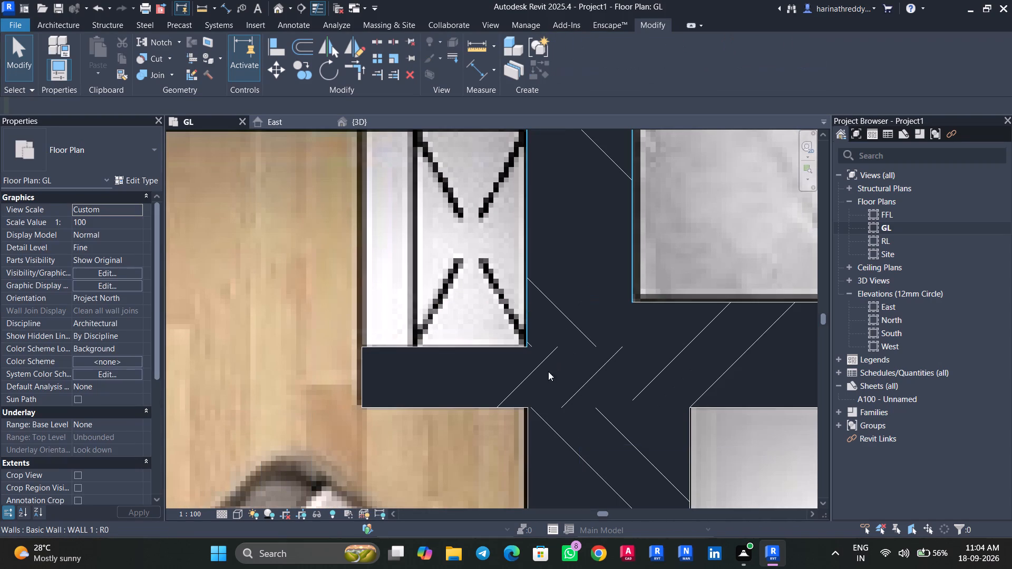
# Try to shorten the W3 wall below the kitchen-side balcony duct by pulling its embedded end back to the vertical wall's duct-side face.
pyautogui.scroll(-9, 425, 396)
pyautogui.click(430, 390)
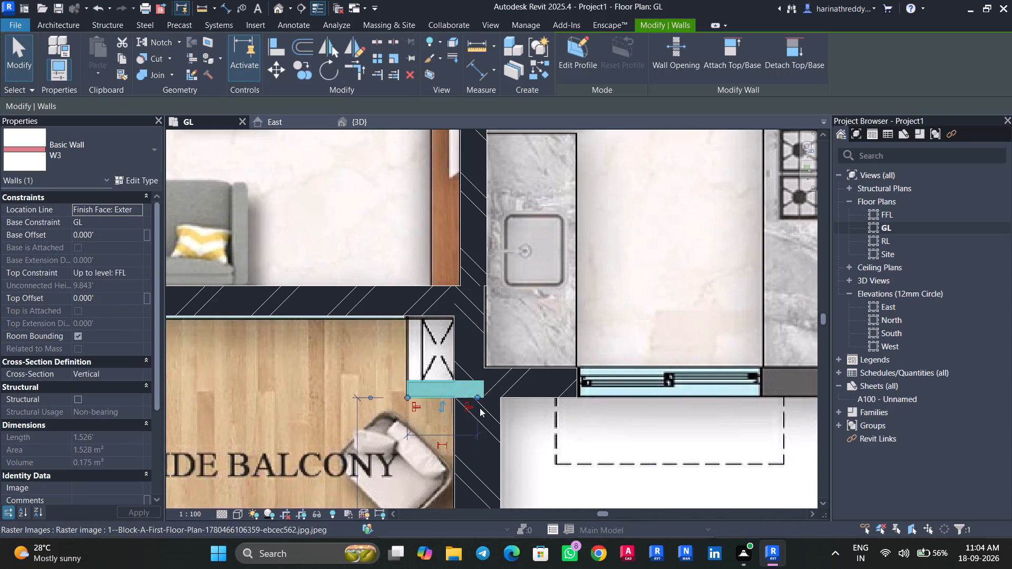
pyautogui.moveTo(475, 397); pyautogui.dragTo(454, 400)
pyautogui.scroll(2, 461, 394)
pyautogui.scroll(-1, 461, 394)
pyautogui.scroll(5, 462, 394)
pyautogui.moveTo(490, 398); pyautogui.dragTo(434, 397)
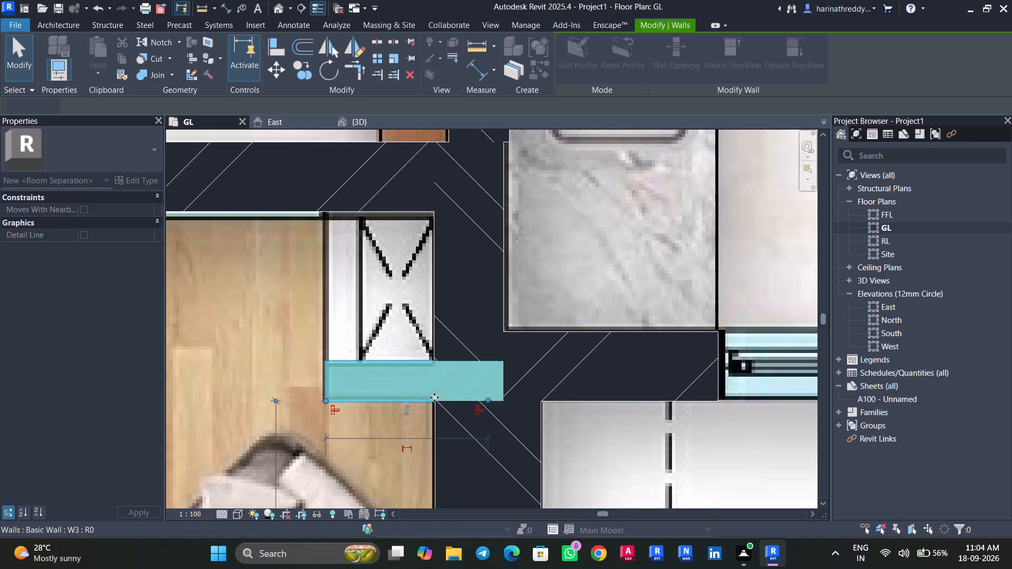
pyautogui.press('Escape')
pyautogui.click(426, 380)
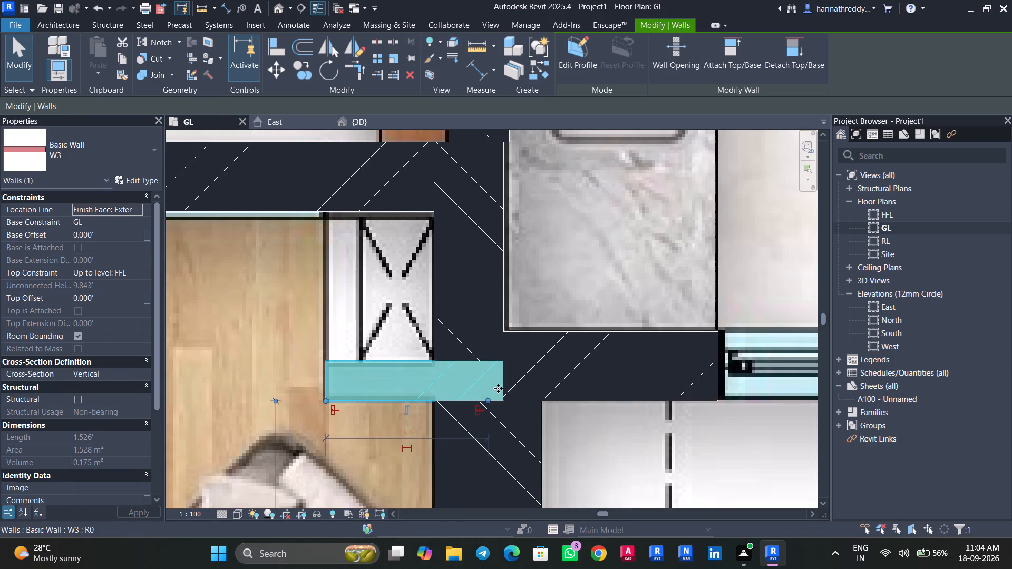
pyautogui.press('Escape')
# Examine the modelled walls in the 3D view, focusing on the wall junctions around the balcony and kitchen.
pyautogui.scroll(-6, 347, 422)
pyautogui.moveTo(303, 416); pyautogui.dragTo(587, 349, button='middle')
pyautogui.scroll(-5, 471, 372)
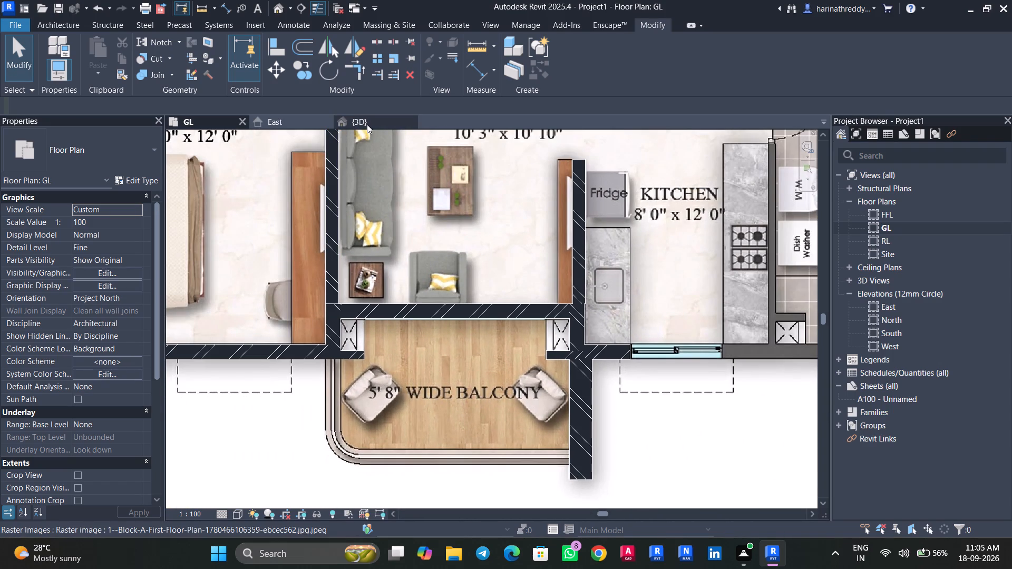
pyautogui.click(367, 121)
pyautogui.scroll(10, 430, 417)
pyautogui.keyDown('shift'); pyautogui.moveTo(374, 400); pyautogui.dragTo(375, 401, button='middle'); pyautogui.keyUp('shift')
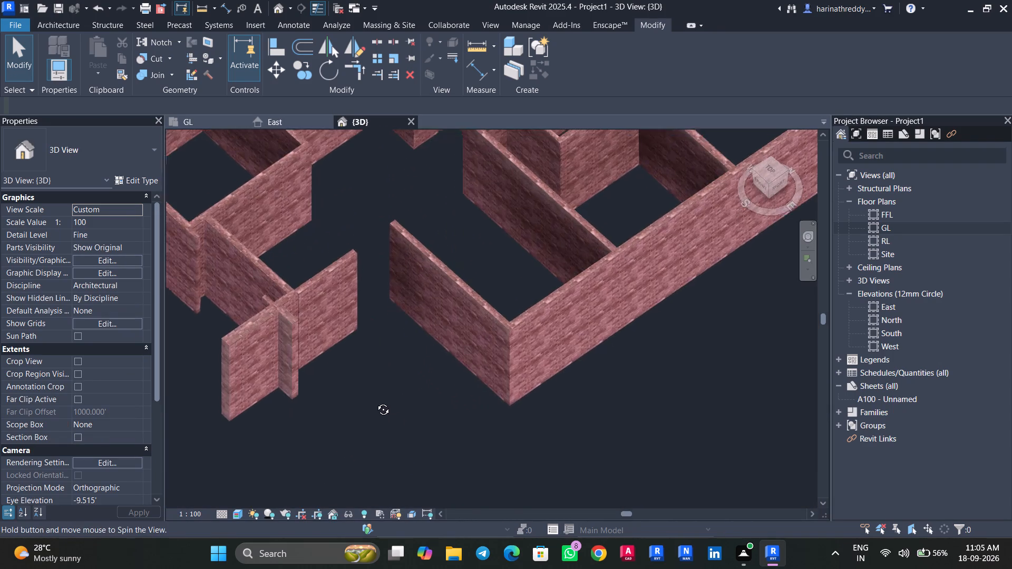
pyautogui.keyDown('shift'); pyautogui.moveTo(375, 401); pyautogui.dragTo(458, 411, button='middle'); pyautogui.keyUp('shift')
pyautogui.scroll(-6, 446, 398)
pyautogui.moveTo(363, 396); pyautogui.dragTo(657, 358, button='middle')
pyautogui.scroll(2, 492, 284)
pyautogui.scroll(-1, 492, 282)
pyautogui.scroll(4, 492, 282)
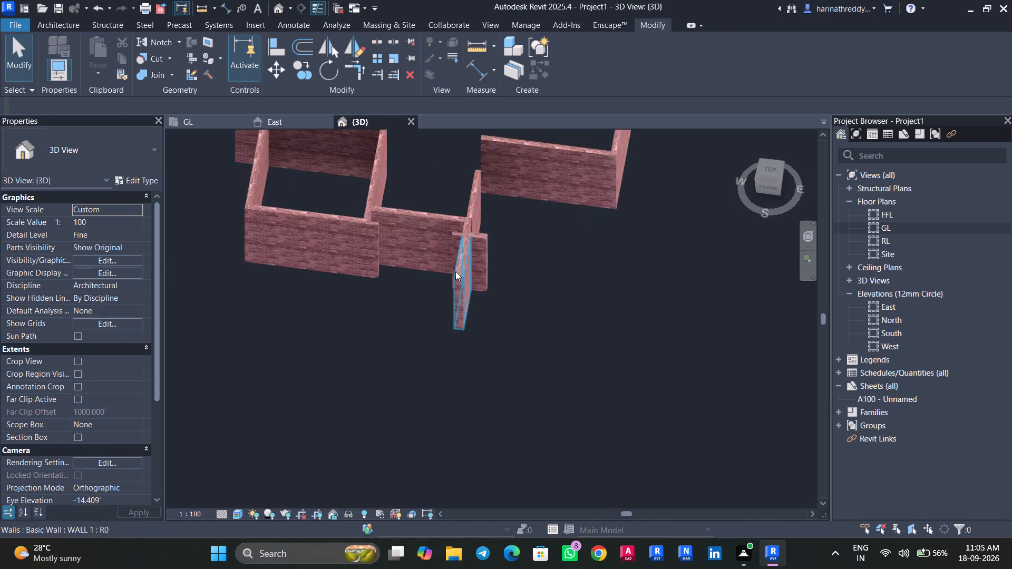
pyautogui.scroll(5, 455, 271)
pyautogui.keyDown('shift'); pyautogui.moveTo(415, 321); pyautogui.dragTo(451, 317, button='middle'); pyautogui.keyUp('shift')
pyautogui.moveTo(436, 317); pyautogui.dragTo(738, 338, button='middle')
pyautogui.scroll(8, 431, 384)
pyautogui.scroll(-7, 282, 430)
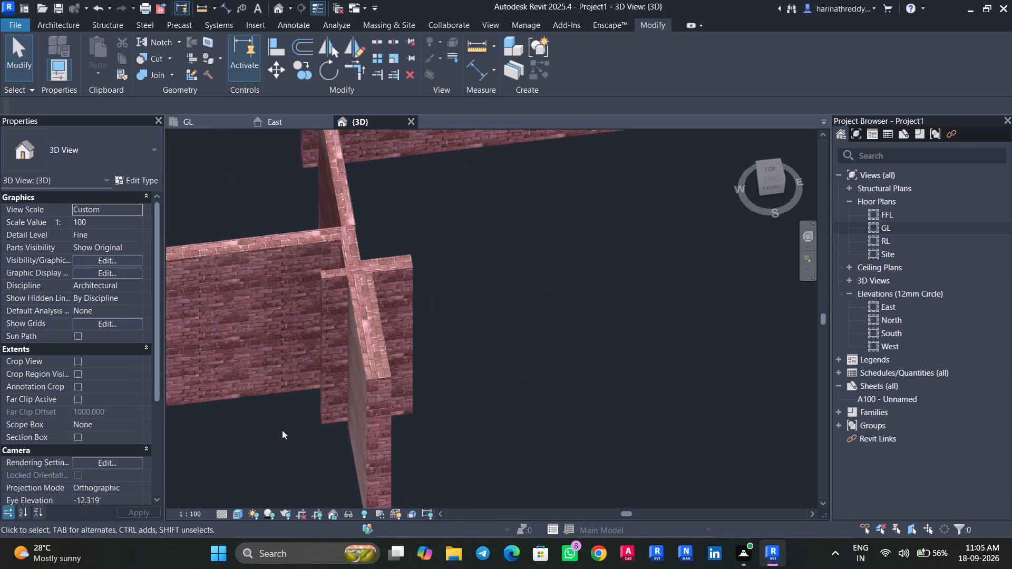
pyautogui.scroll(-12, 282, 430)
pyautogui.moveTo(357, 378); pyautogui.dragTo(467, 393, button='middle')
pyautogui.keyDown('shift'); pyautogui.moveTo(469, 393); pyautogui.dragTo(475, 446, button='middle'); pyautogui.keyUp('shift')
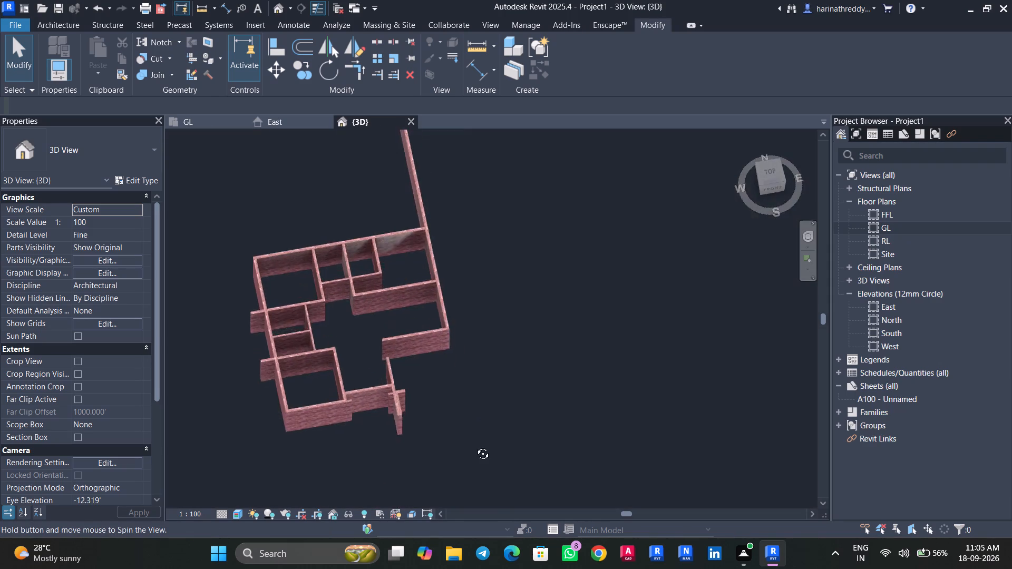
pyautogui.keyDown('shift'); pyautogui.moveTo(475, 446); pyautogui.dragTo(470, 325, button='middle'); pyautogui.keyUp('shift')
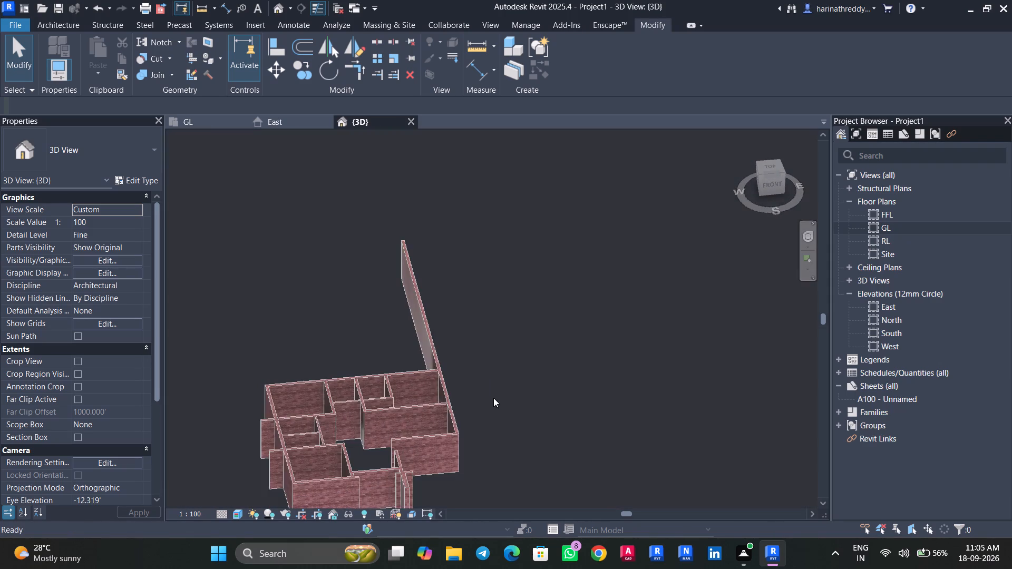
pyautogui.moveTo(498, 411); pyautogui.dragTo(547, 341, button='middle')
pyautogui.scroll(5, 267, 326)
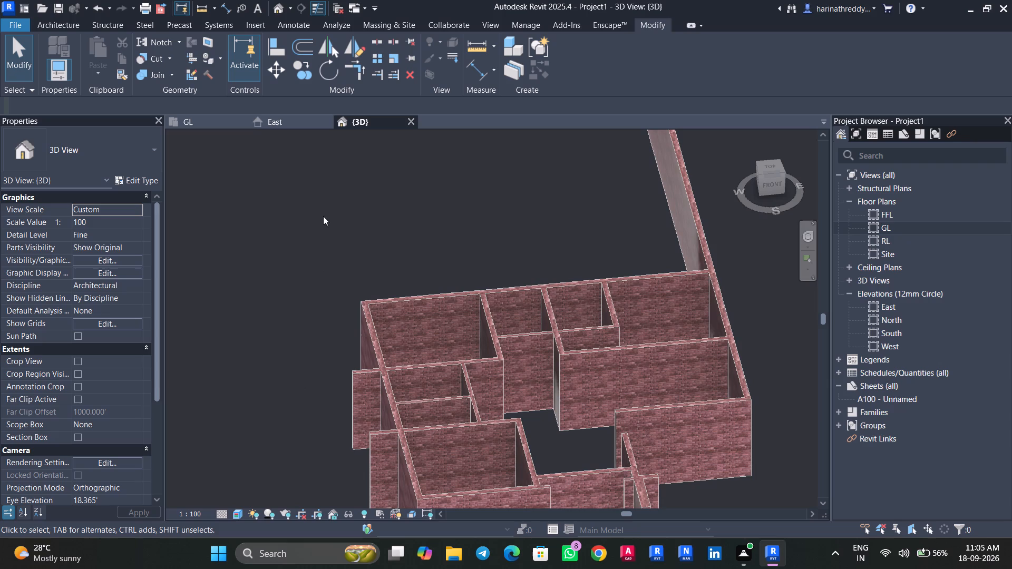
# Return to the GL floor plan and examine the balcony's curved edge and both duct corners against the traced image.
pyautogui.click(206, 119)
pyautogui.scroll(-5, 374, 421)
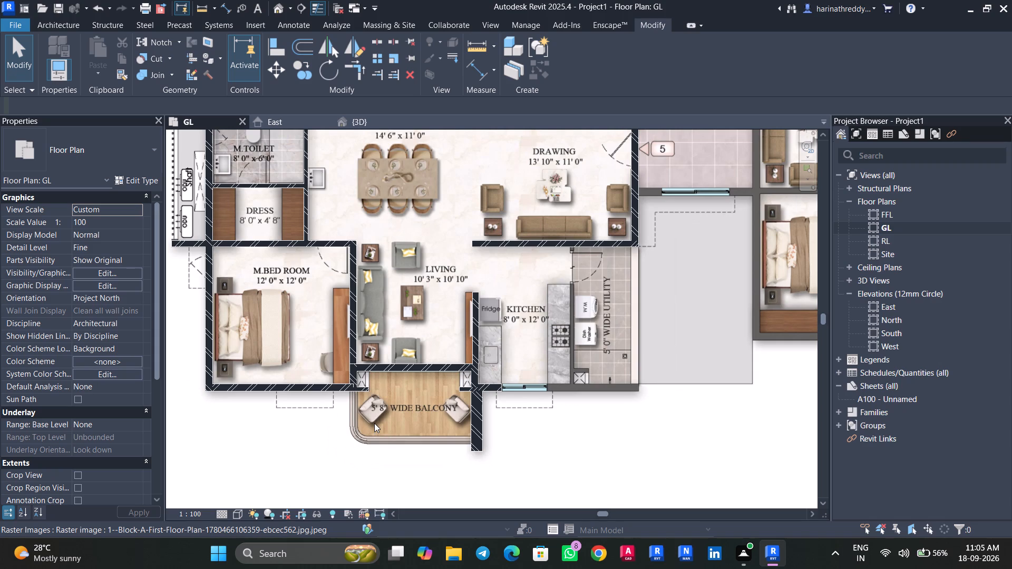
pyautogui.scroll(3, 384, 441)
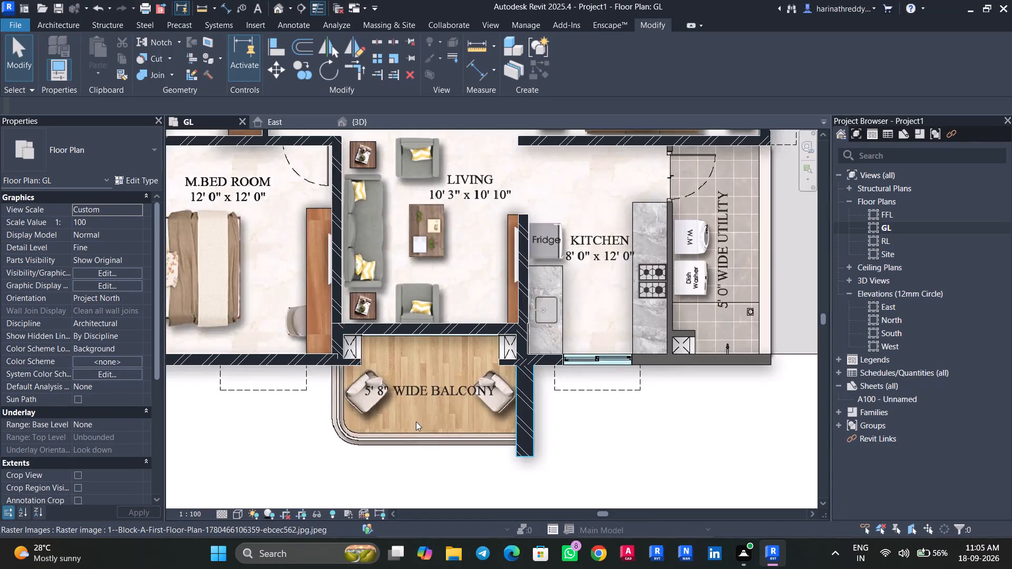
pyautogui.scroll(5, 416, 421)
pyautogui.scroll(-5, 436, 449)
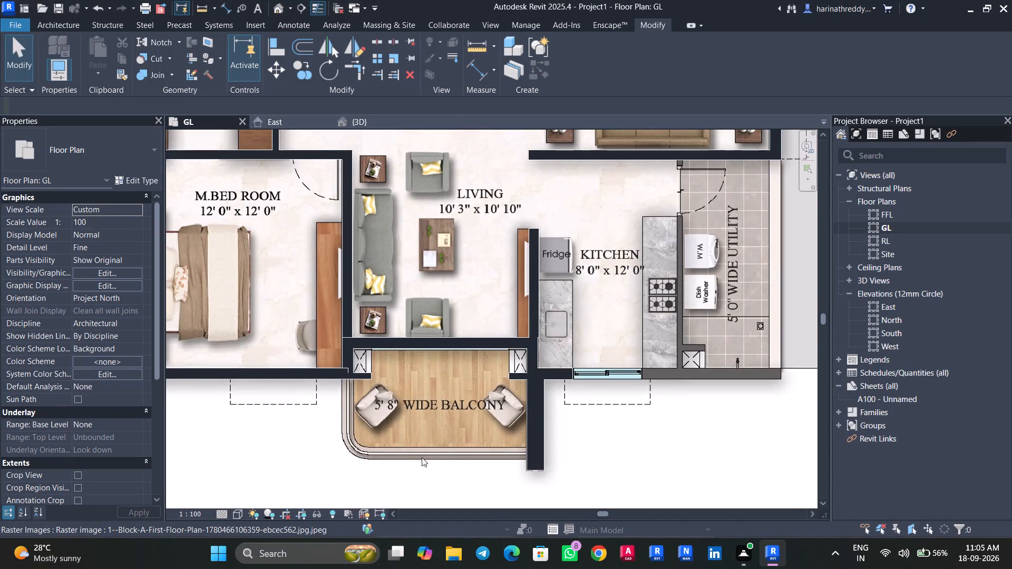
pyautogui.moveTo(430, 454); pyautogui.dragTo(515, 432, button='middle')
pyautogui.scroll(3, 504, 442)
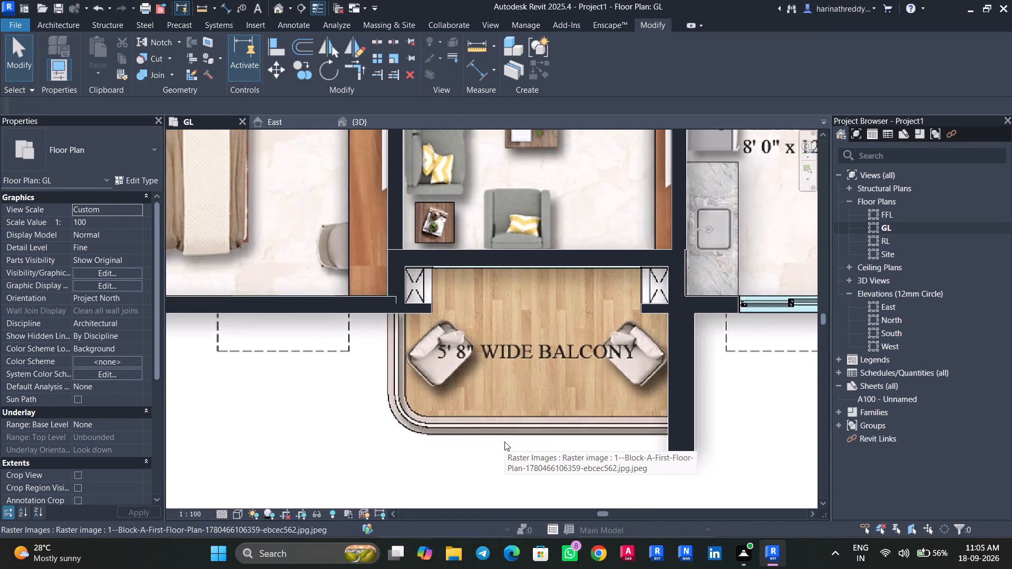
pyautogui.scroll(5, 504, 442)
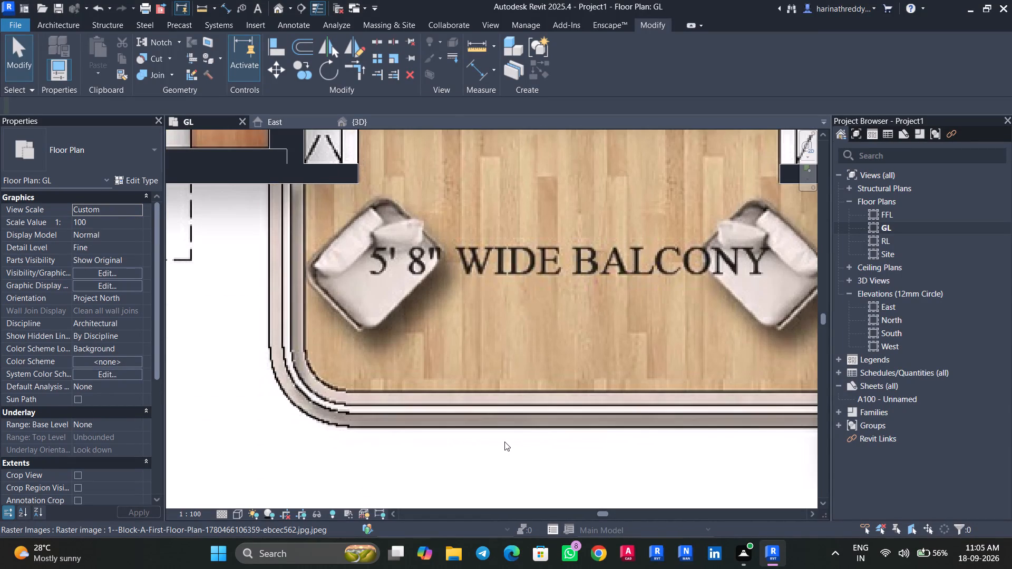
pyautogui.scroll(-6, 504, 442)
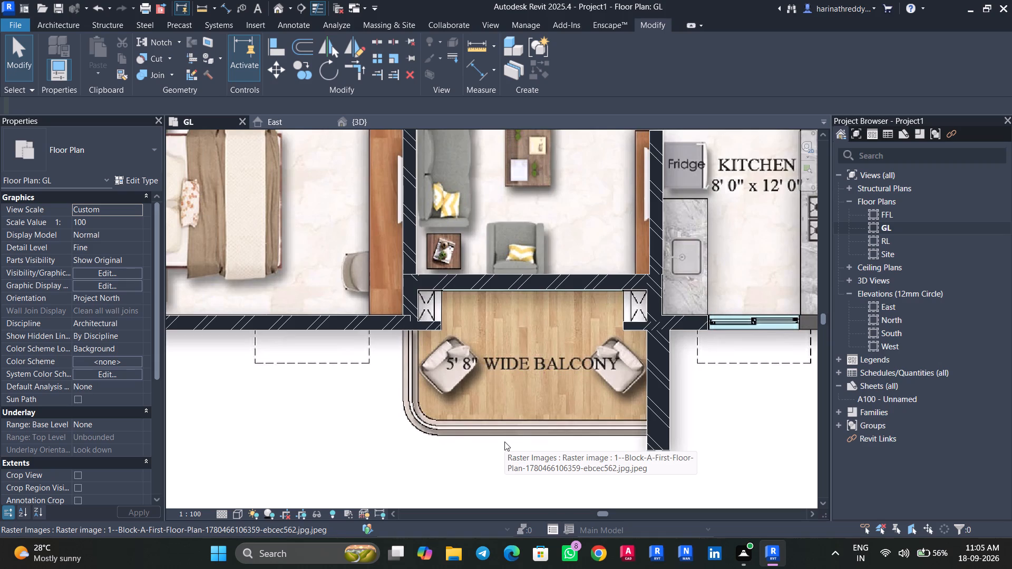
pyautogui.scroll(-4, 504, 442)
pyautogui.scroll(4, 504, 442)
pyautogui.scroll(-1, 504, 442)
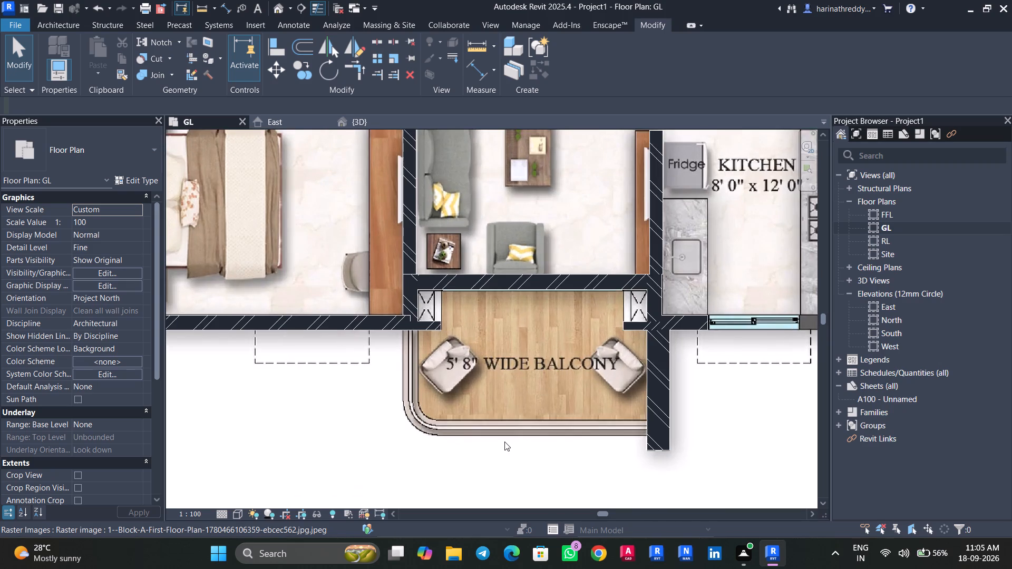
pyautogui.scroll(-1, 504, 442)
pyautogui.scroll(2, 464, 386)
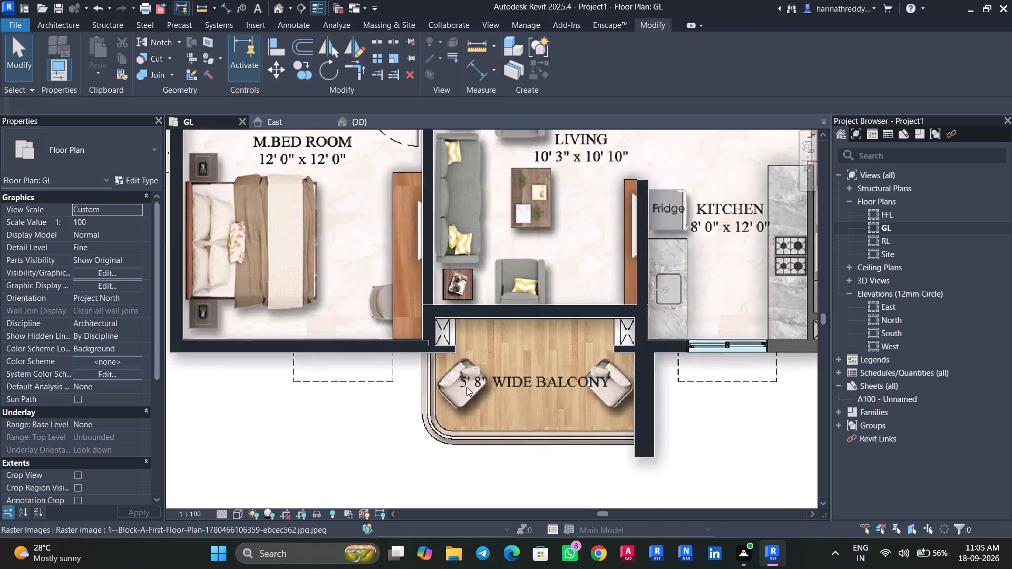
pyautogui.scroll(4, 466, 387)
pyautogui.moveTo(467, 388); pyautogui.dragTo(505, 444, button='middle')
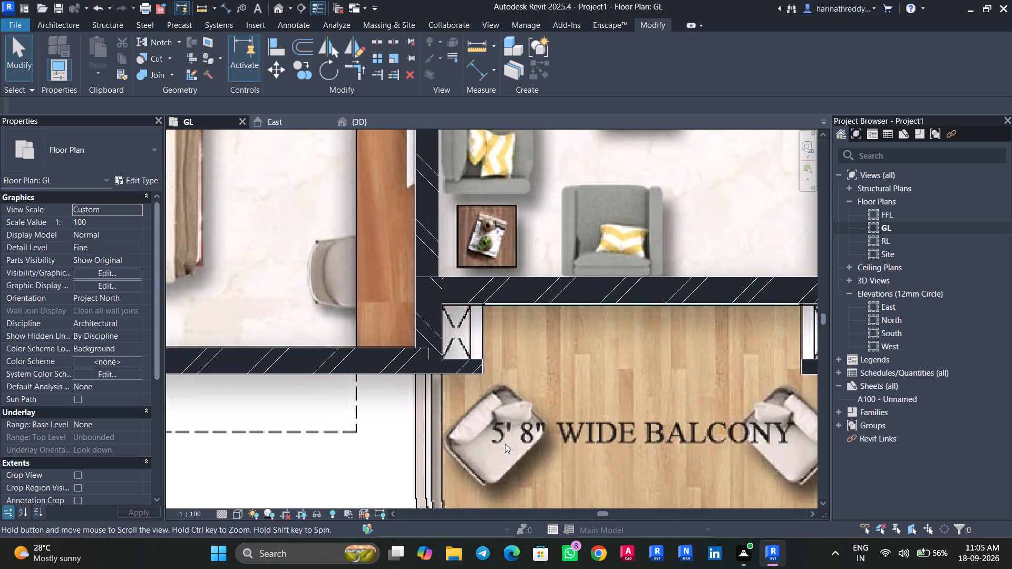
pyautogui.scroll(-3, 505, 444)
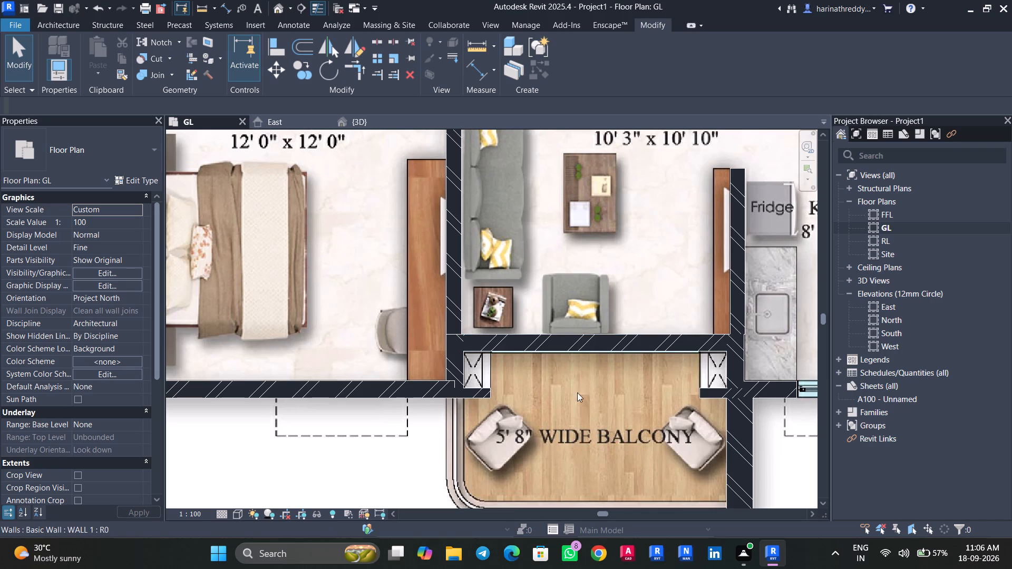
# Examine the kitchen and utility wall outlines and the overall apartment layout on the GL plan.
pyautogui.scroll(-10, 570, 401)
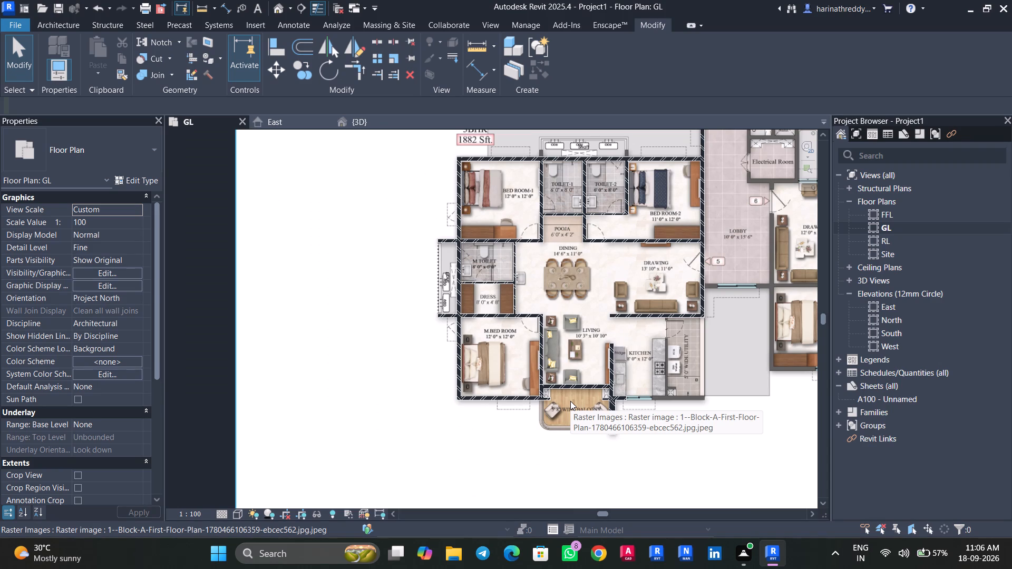
pyautogui.scroll(-3, 570, 401)
pyautogui.scroll(9, 586, 427)
pyautogui.moveTo(571, 435); pyautogui.dragTo(556, 437, button='middle')
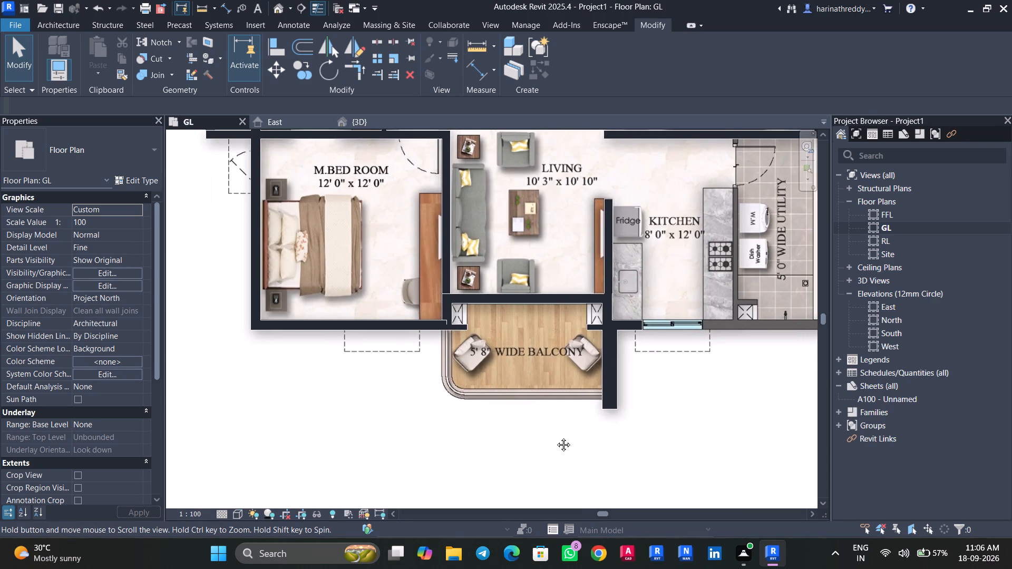
pyautogui.moveTo(556, 437); pyautogui.dragTo(371, 497, button='middle')
pyautogui.moveTo(659, 438); pyautogui.dragTo(637, 459, button='middle')
pyautogui.scroll(3, 665, 444)
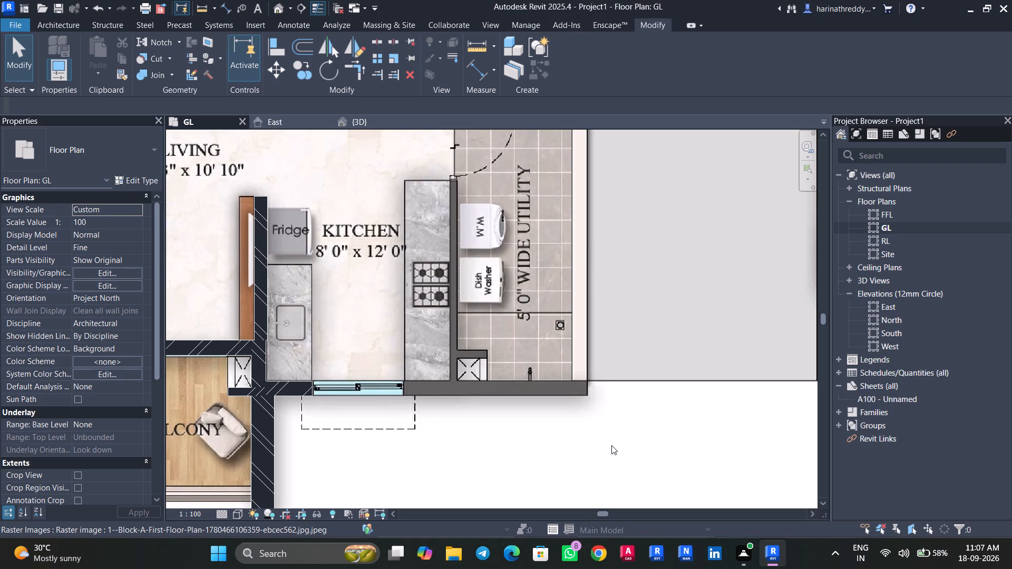
pyautogui.scroll(-8, 547, 418)
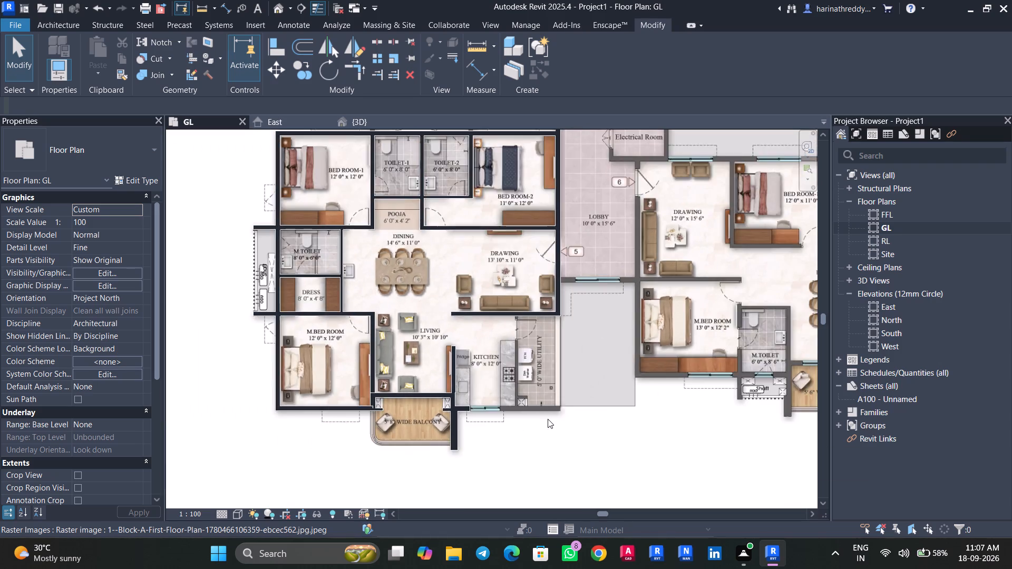
pyautogui.moveTo(552, 419); pyautogui.dragTo(655, 395, button='middle')
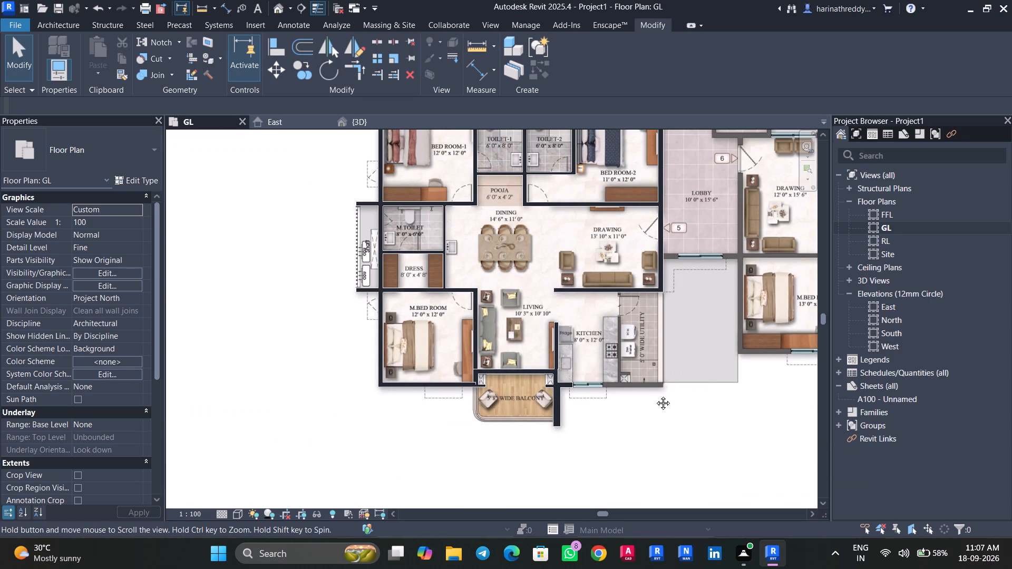
pyautogui.moveTo(655, 395); pyautogui.dragTo(546, 443, button='middle')
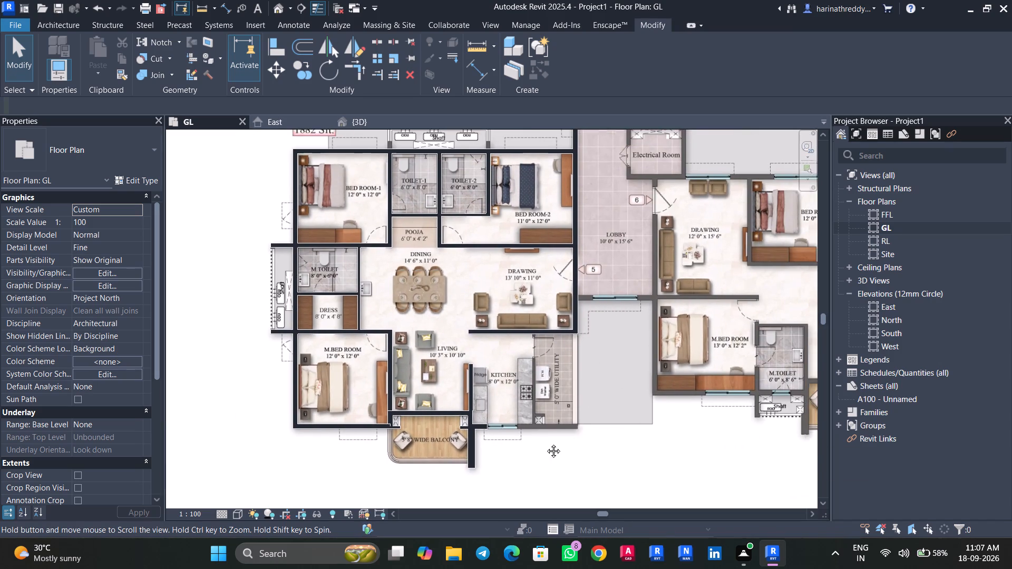
pyautogui.moveTo(546, 443); pyautogui.dragTo(558, 444, button='middle')
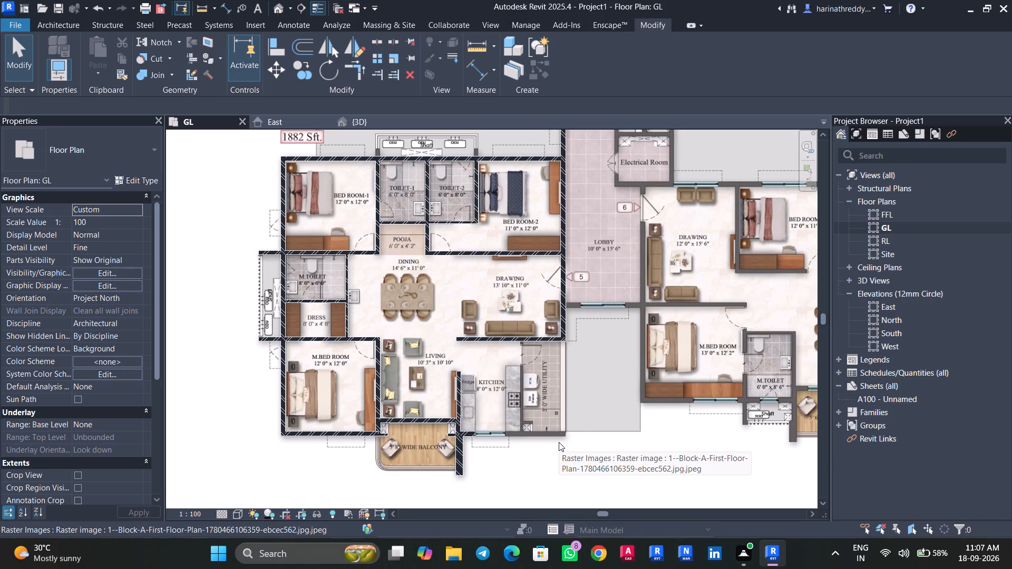
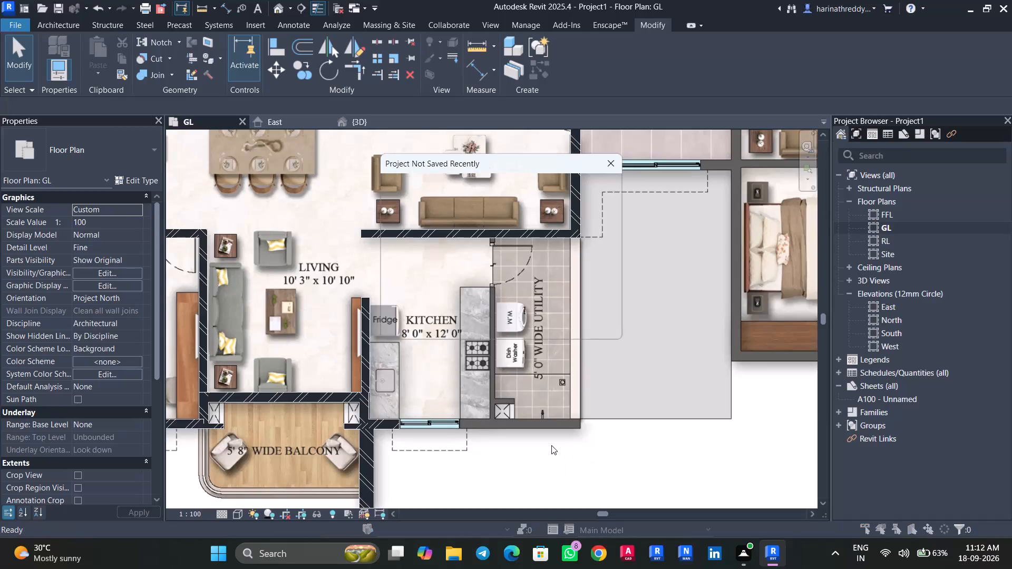
# Dismiss the project save reminder without saving.
pyautogui.click(615, 164)
# Draw a WALL 1 wall about 12.07 ft long below the utility and kitchen, from the utility's outer corner to the short wall beside the balcony.
pyautogui.scroll(10, 562, 433)
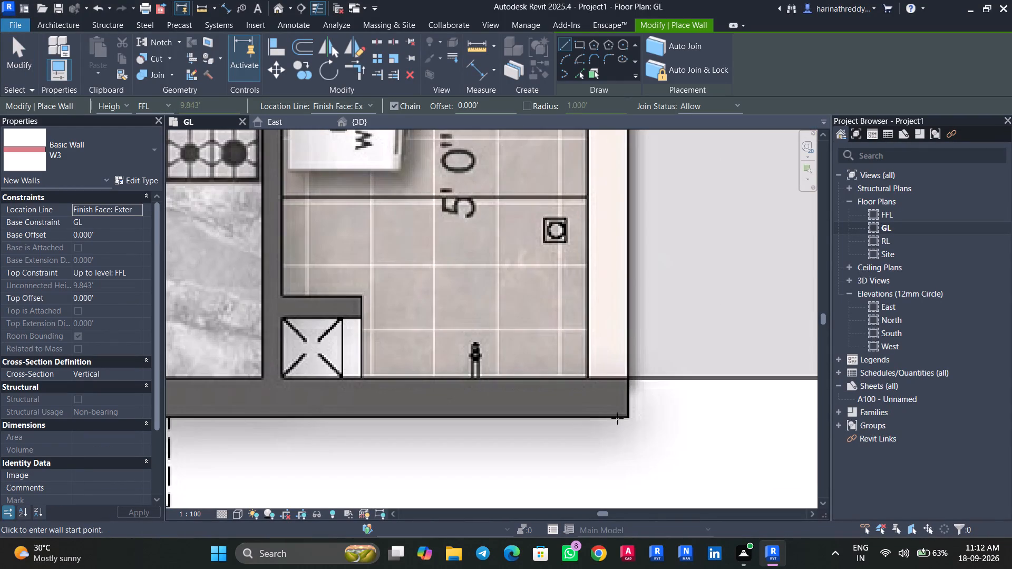
pyautogui.click(72, 160)
pyautogui.scroll(1, 67, 258)
pyautogui.scroll(-1, 67, 258)
pyautogui.scroll(3, 67, 258)
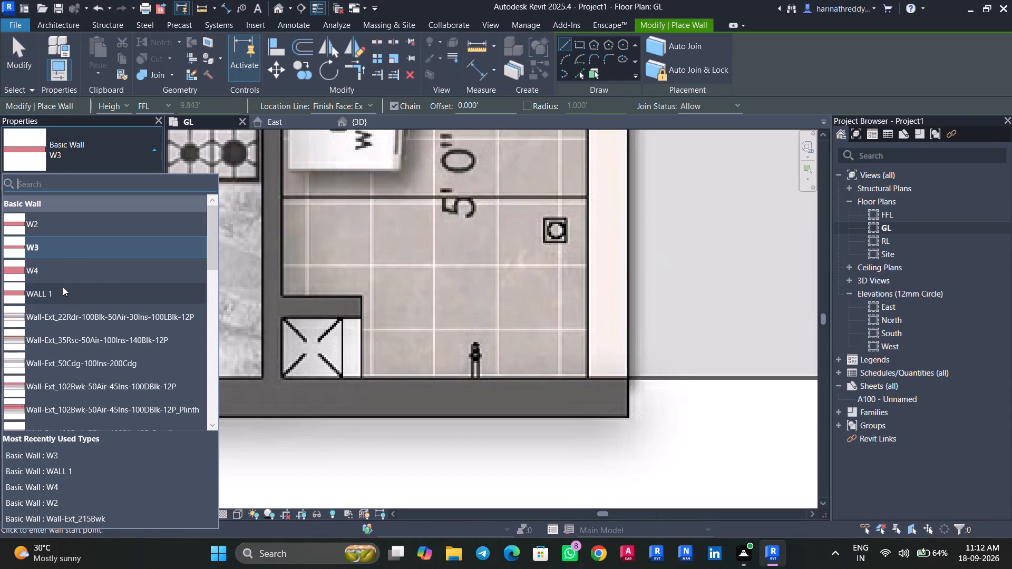
pyautogui.click(63, 287)
pyautogui.click(629, 415)
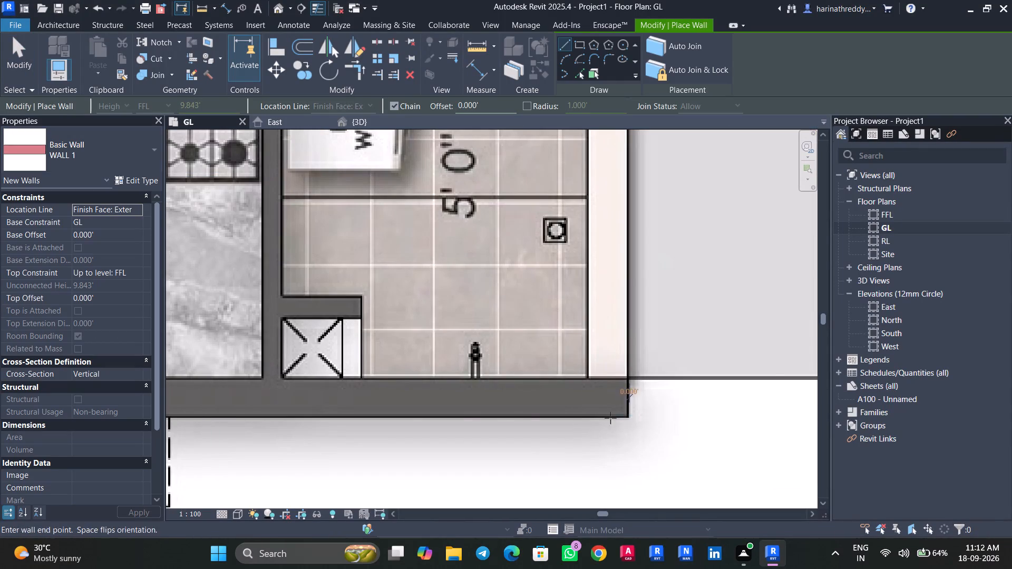
pyautogui.moveTo(392, 419); pyautogui.dragTo(739, 417, button='middle')
pyautogui.scroll(1, 739, 417)
pyautogui.moveTo(446, 415); pyautogui.dragTo(529, 415, button='middle')
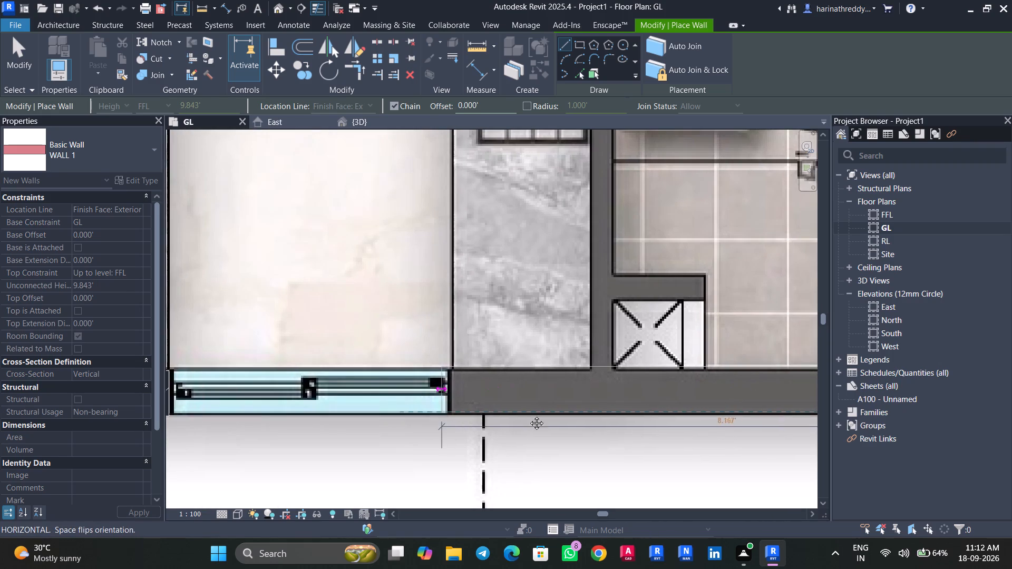
pyautogui.moveTo(529, 415); pyautogui.dragTo(773, 415, button='middle')
pyautogui.scroll(5, 498, 421)
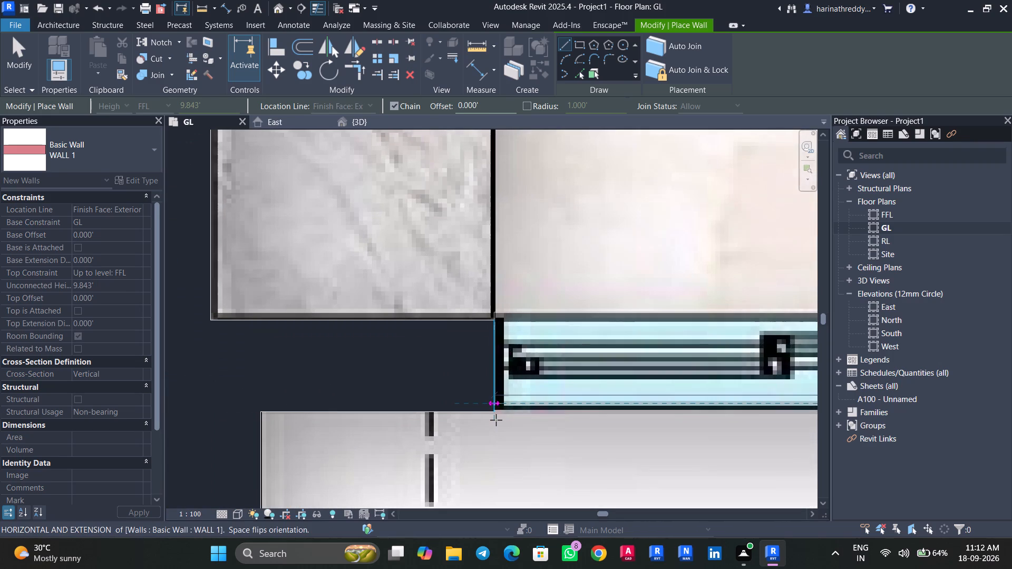
pyautogui.click(496, 420)
pyautogui.press('Escape')
pyautogui.press('Escape')
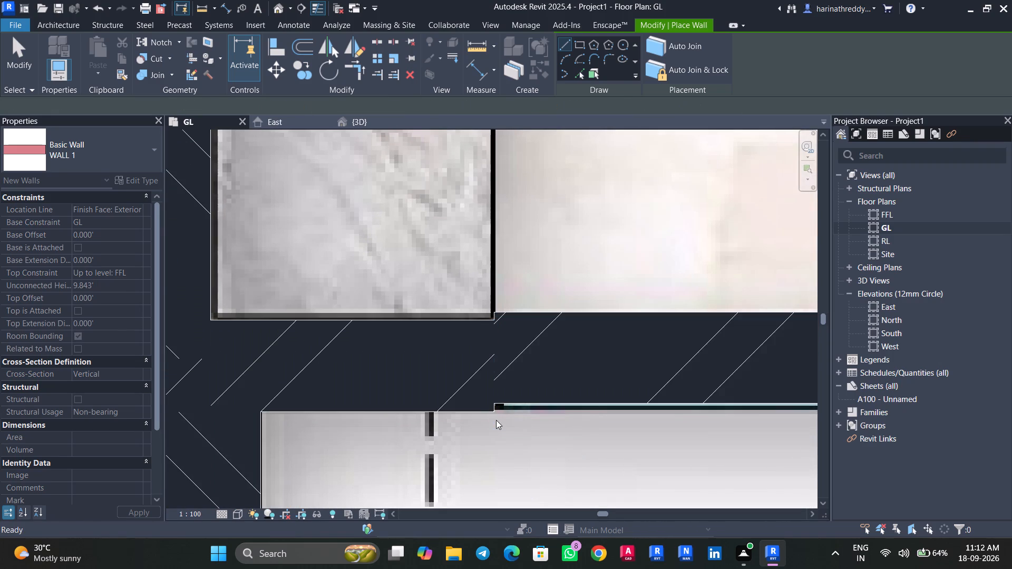
pyautogui.press('Escape')
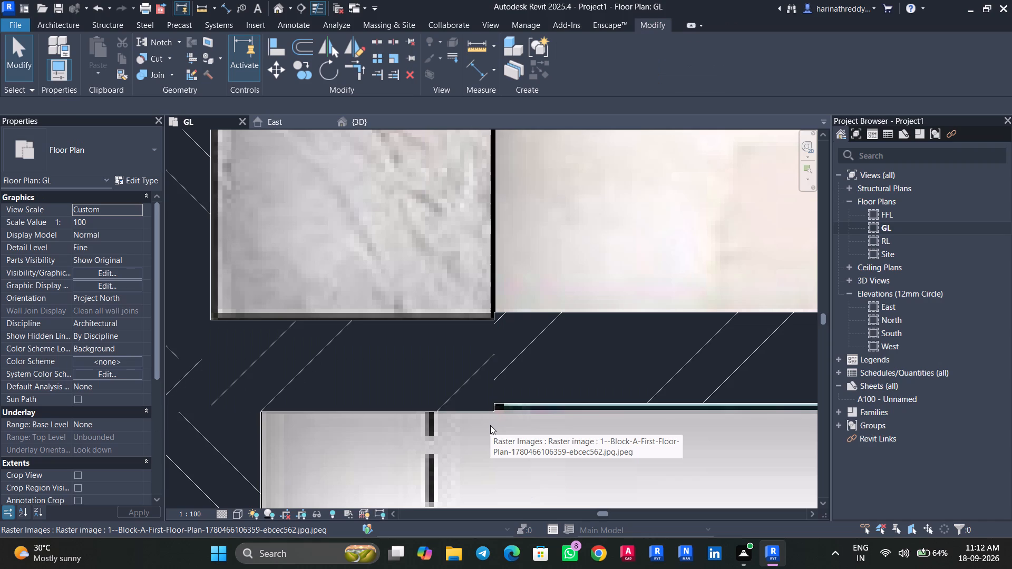
pyautogui.press('`')
pyautogui.press('Escape')
# Nudge the short WALL 1 segment below the kitchen sink counter slightly upward to match the traced image.
pyautogui.click(460, 391)
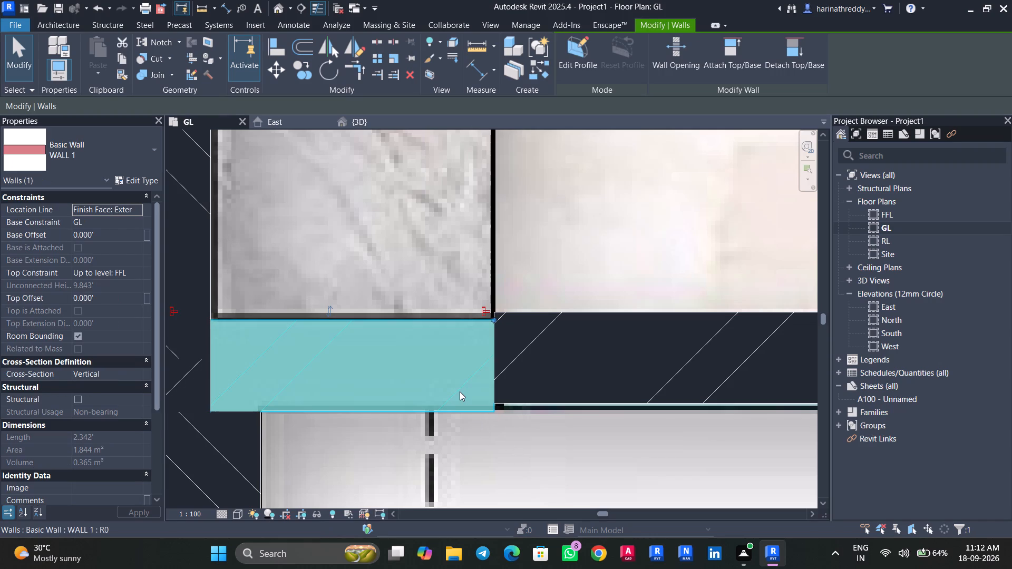
pyautogui.press('Up')
pyautogui.press('Up')
pyautogui.press('Down')
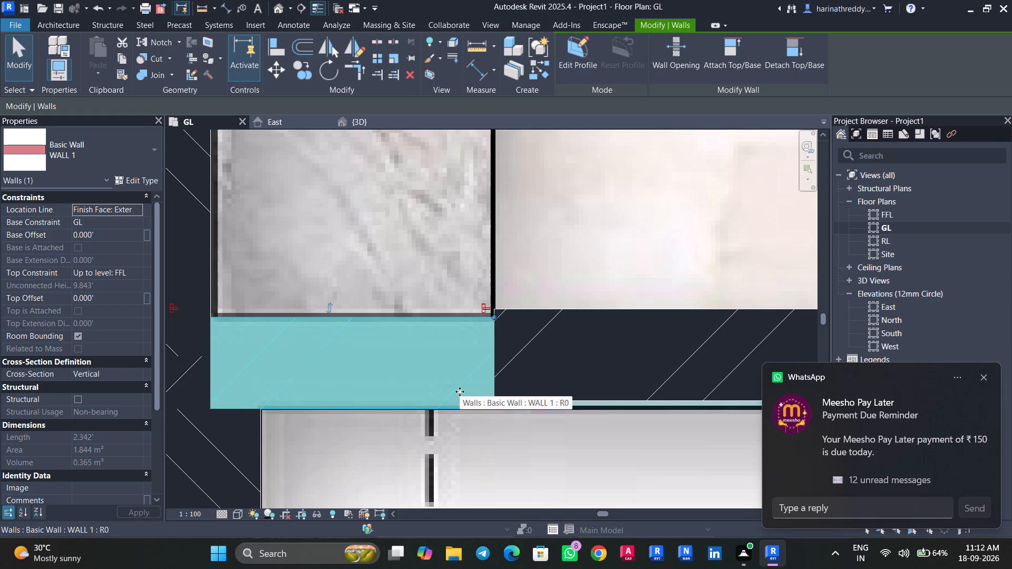
pyautogui.press('Escape')
pyautogui.press('Escape')
pyautogui.scroll(-5, 460, 391)
pyautogui.click(985, 377)
# Align the outer face of the new kitchen and utility wall with the outer face of the adjoining short WALL 1 segment.
pyautogui.moveTo(667, 455); pyautogui.dragTo(502, 395, button='middle')
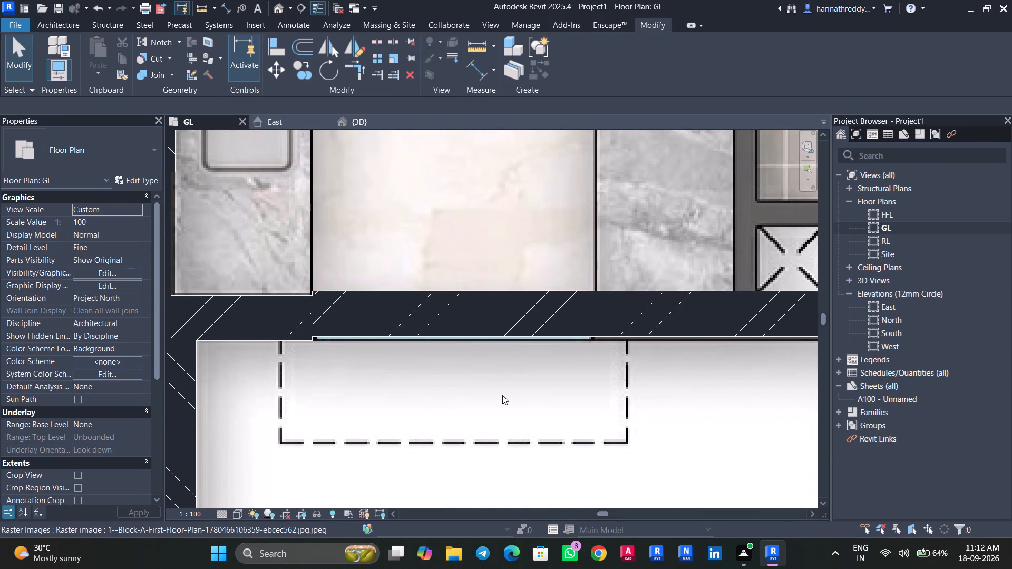
pyautogui.write('AL')
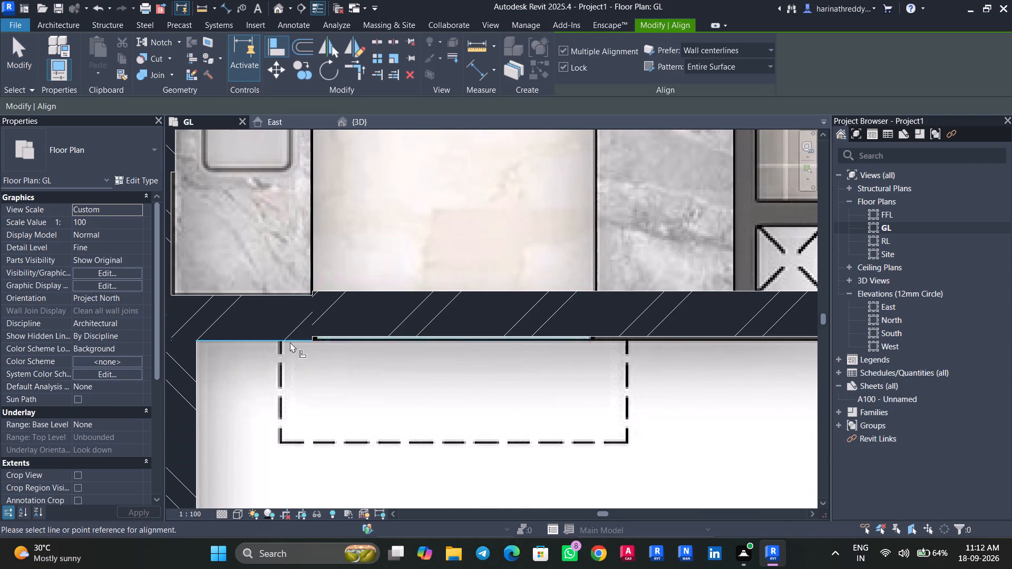
pyautogui.click(290, 342)
pyautogui.click(349, 333)
pyautogui.press('Escape')
pyautogui.press('Escape')
# Nudge the aligned WALL 1 walls below the kitchen and utility slightly upward, fitting them to the traced outline at both ends.
pyautogui.click(266, 317)
pyautogui.scroll(2, 266, 317)
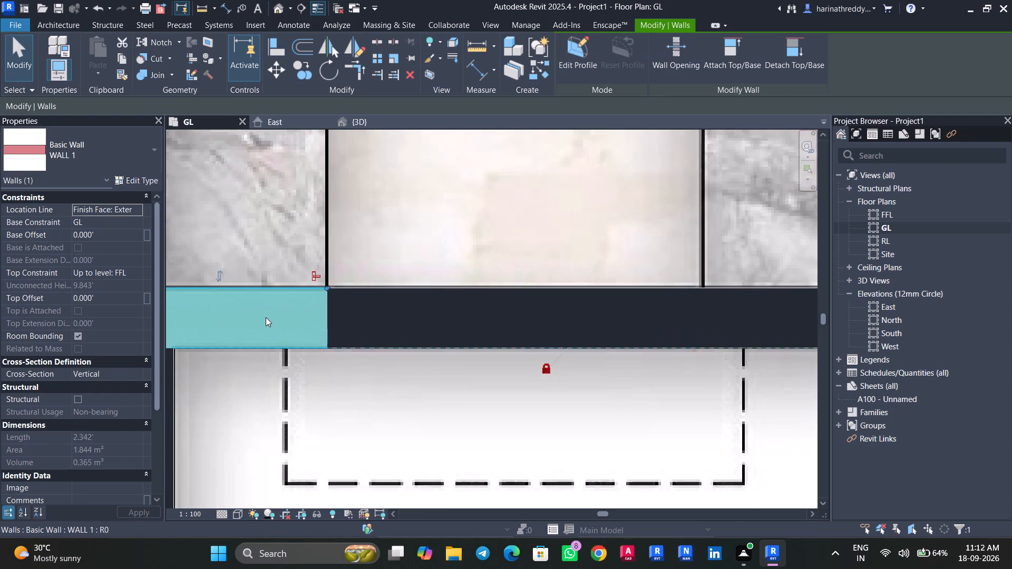
pyautogui.scroll(3, 266, 317)
pyautogui.press('Up')
pyautogui.press('Down')
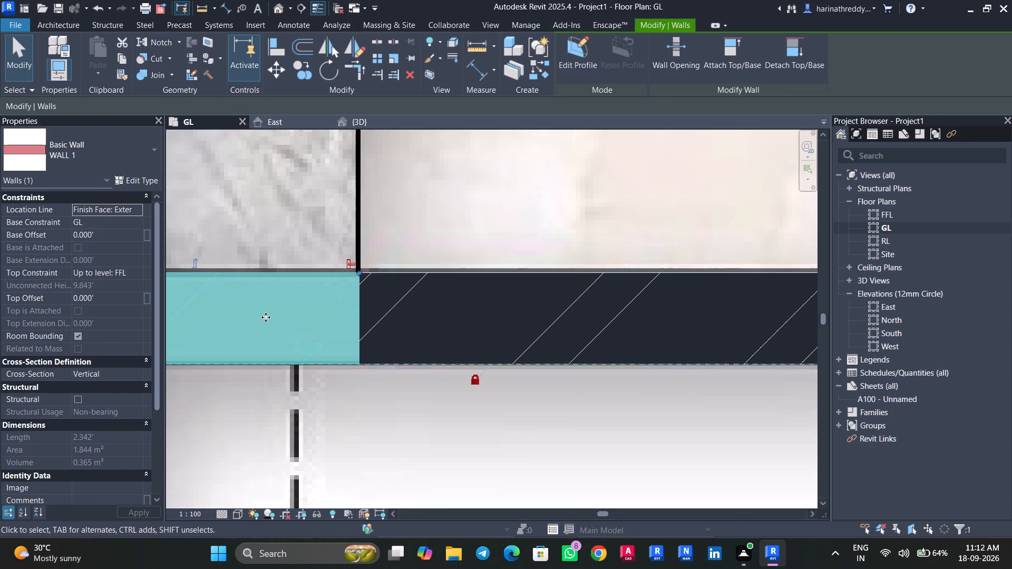
pyautogui.press('Up')
pyautogui.press('Escape')
pyautogui.click(553, 306)
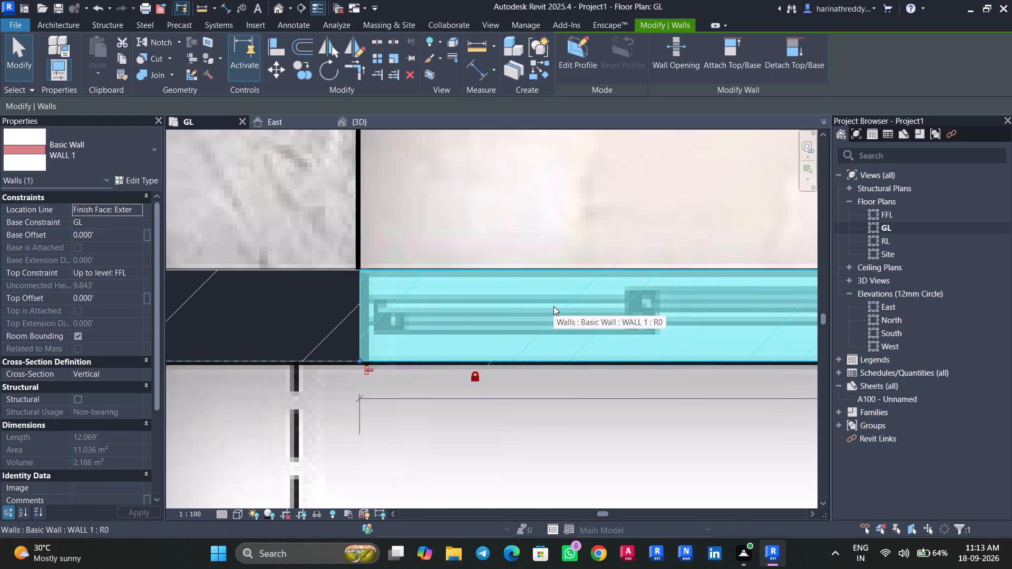
pyautogui.scroll(-8, 553, 306)
pyautogui.moveTo(617, 337); pyautogui.dragTo(252, 353, button='middle')
pyautogui.scroll(5, 628, 354)
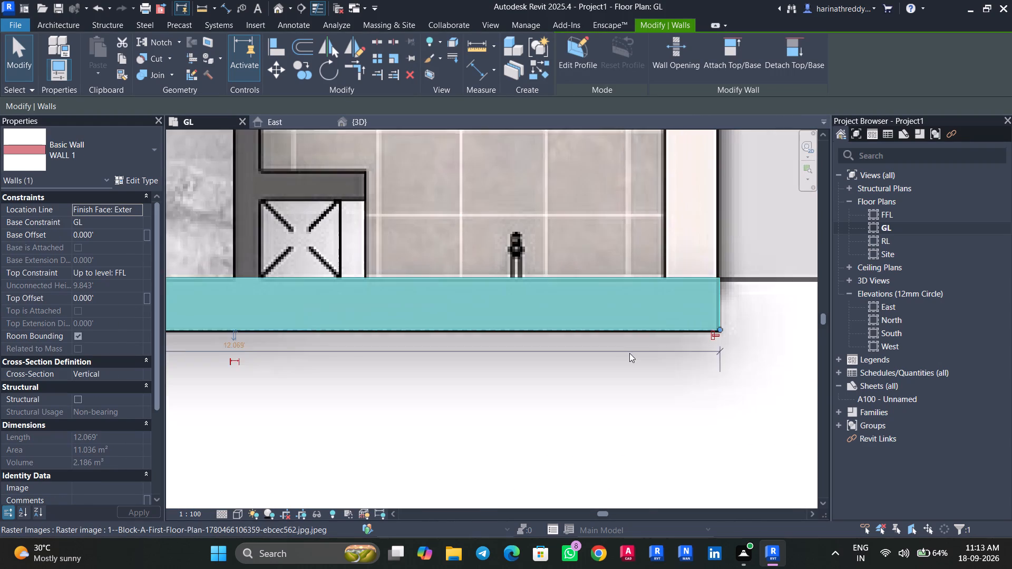
pyautogui.press('Down')
pyautogui.press('Up')
pyautogui.press('Escape')
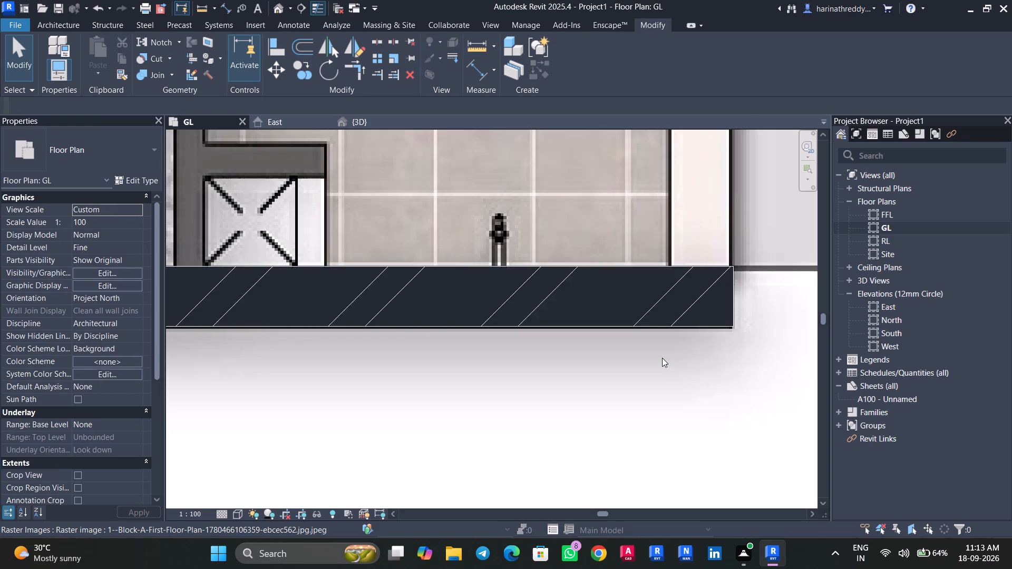
# Draw a vertical W3 wall about 12.63 ft long between kitchen and utility, from the lower WALL 1 wall up to the W2 wall.
pyautogui.scroll(-11, 662, 358)
pyautogui.moveTo(687, 404); pyautogui.dragTo(815, 394, button='middle')
pyautogui.scroll(-3, 764, 407)
pyautogui.moveTo(760, 408); pyautogui.dragTo(752, 415, button='middle')
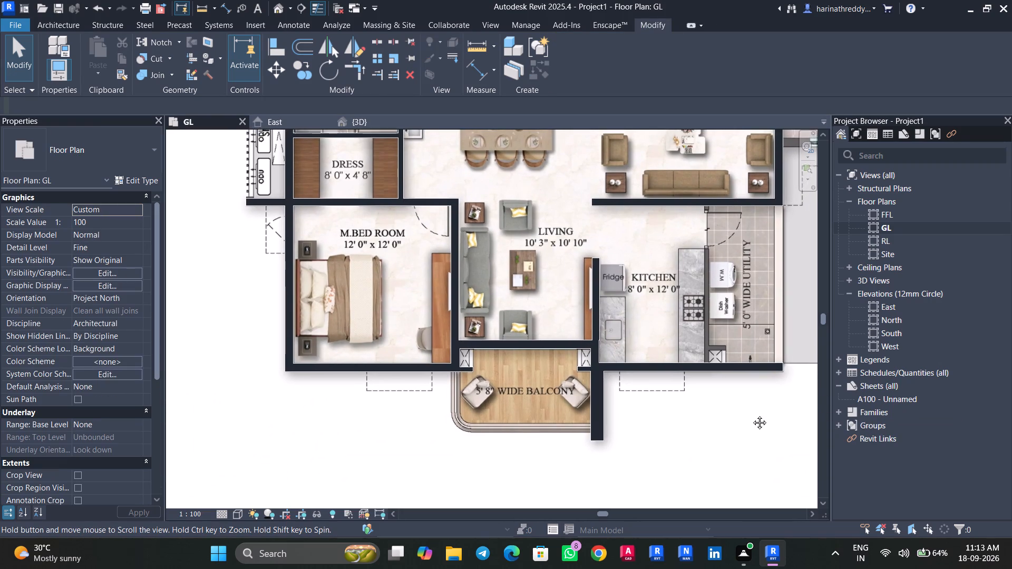
pyautogui.moveTo(752, 415); pyautogui.dragTo(729, 424, button='middle')
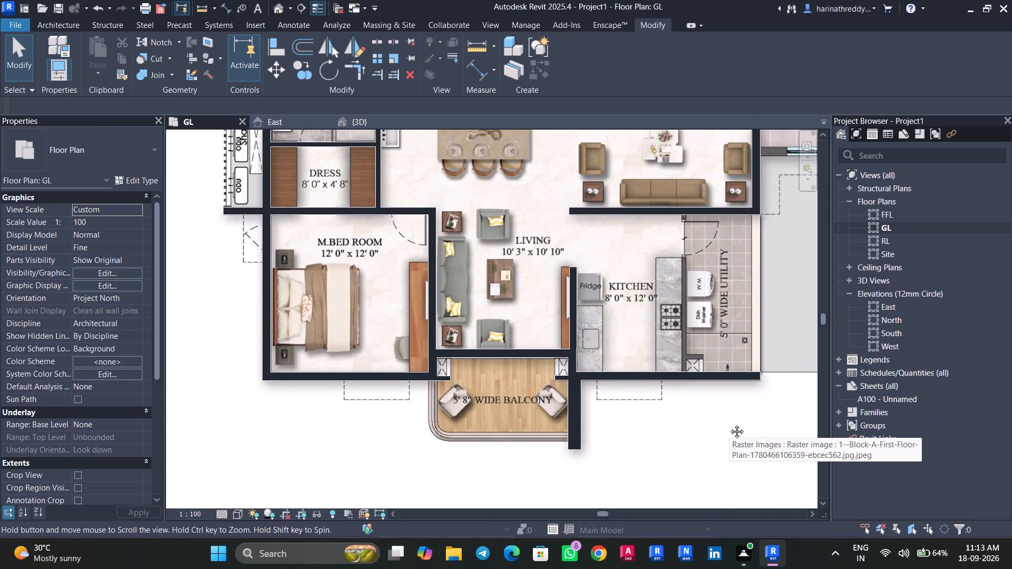
pyautogui.moveTo(729, 424); pyautogui.dragTo(704, 443, button='middle')
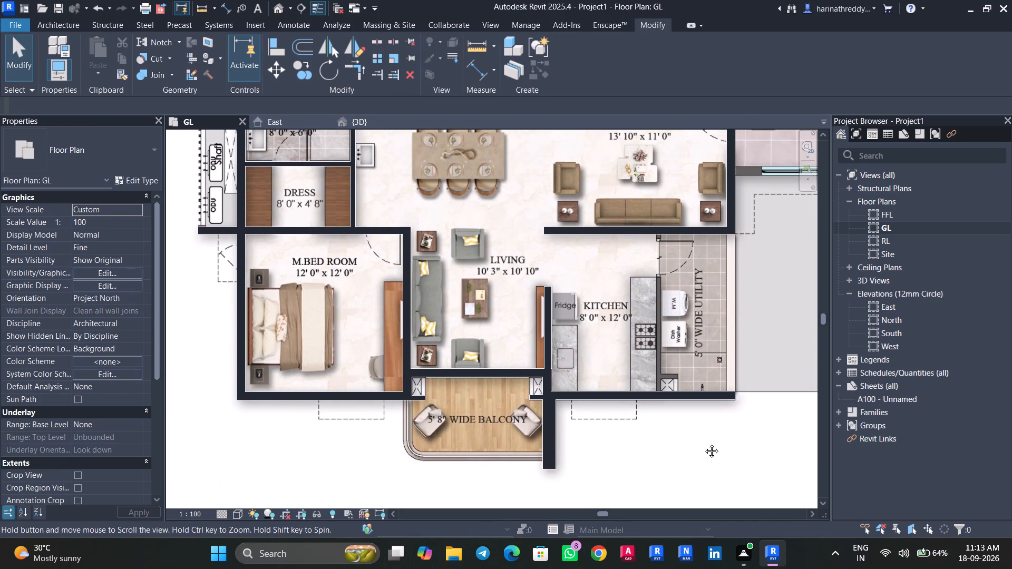
pyautogui.moveTo(704, 443); pyautogui.dragTo(626, 471, button='middle')
pyautogui.scroll(9, 591, 356)
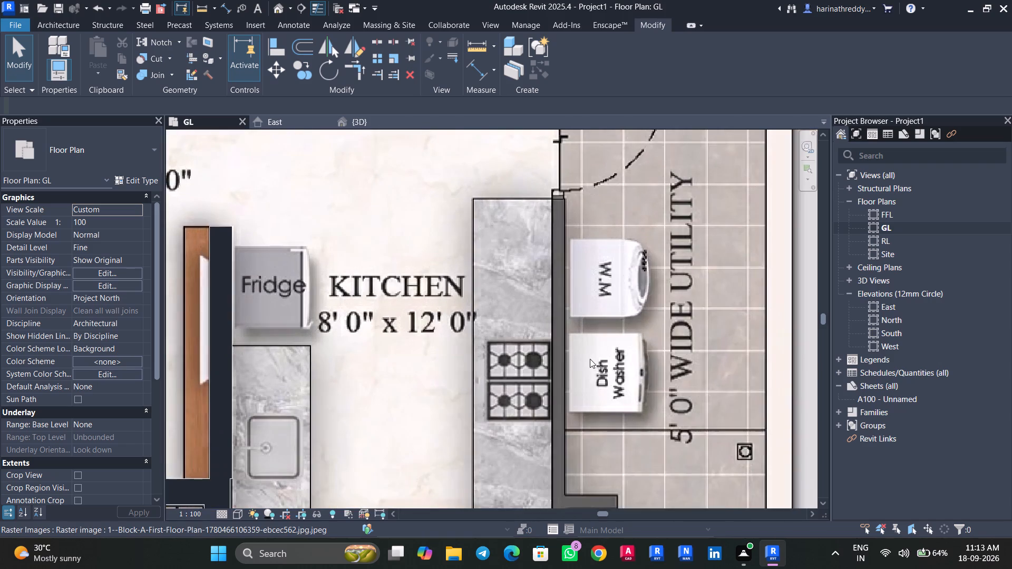
pyautogui.press('w')
pyautogui.press('a')
pyautogui.click(76, 144)
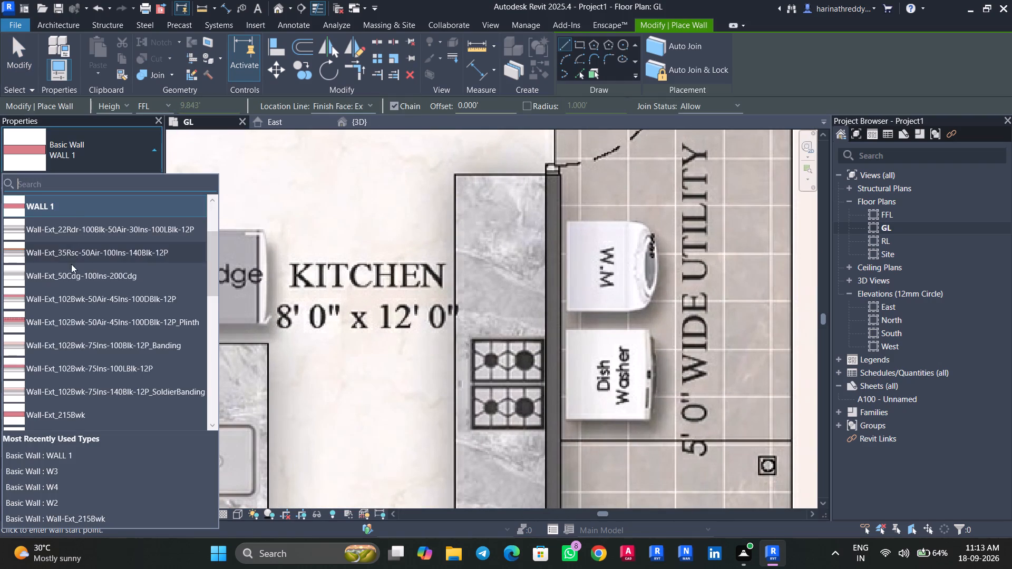
pyautogui.scroll(4, 72, 264)
pyautogui.click(74, 253)
pyautogui.moveTo(699, 426); pyautogui.dragTo(644, 210, button='middle')
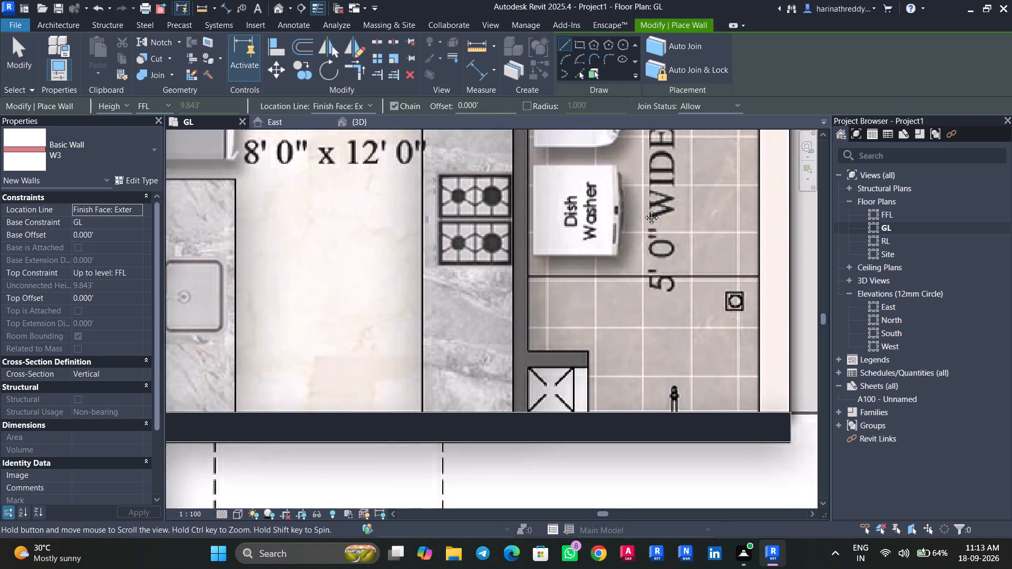
pyautogui.moveTo(644, 210); pyautogui.dragTo(639, 197, button='middle')
pyautogui.click(501, 345)
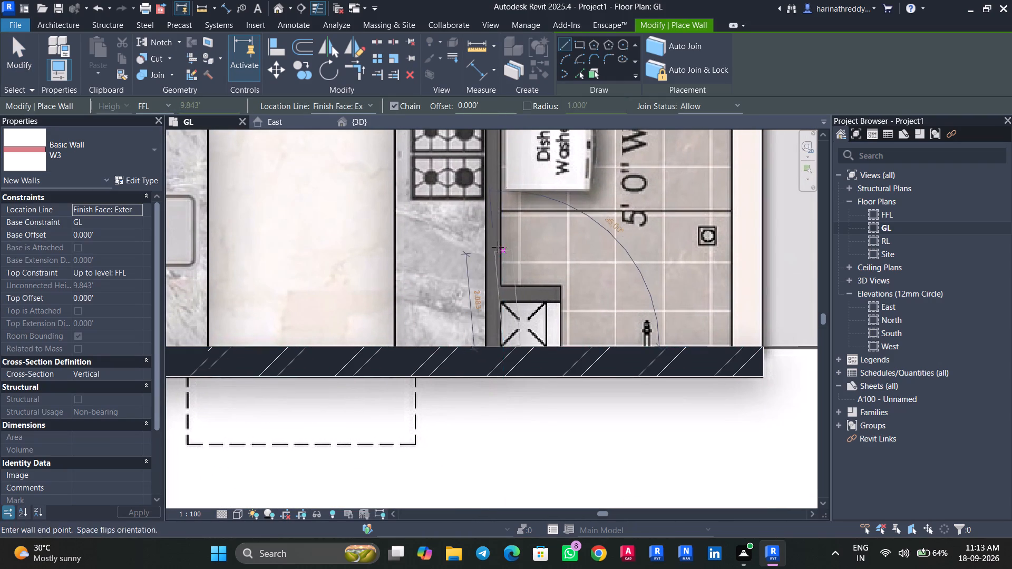
pyautogui.press('space')
pyautogui.moveTo(502, 231); pyautogui.dragTo(511, 363, button='middle')
pyautogui.scroll(1, 512, 361)
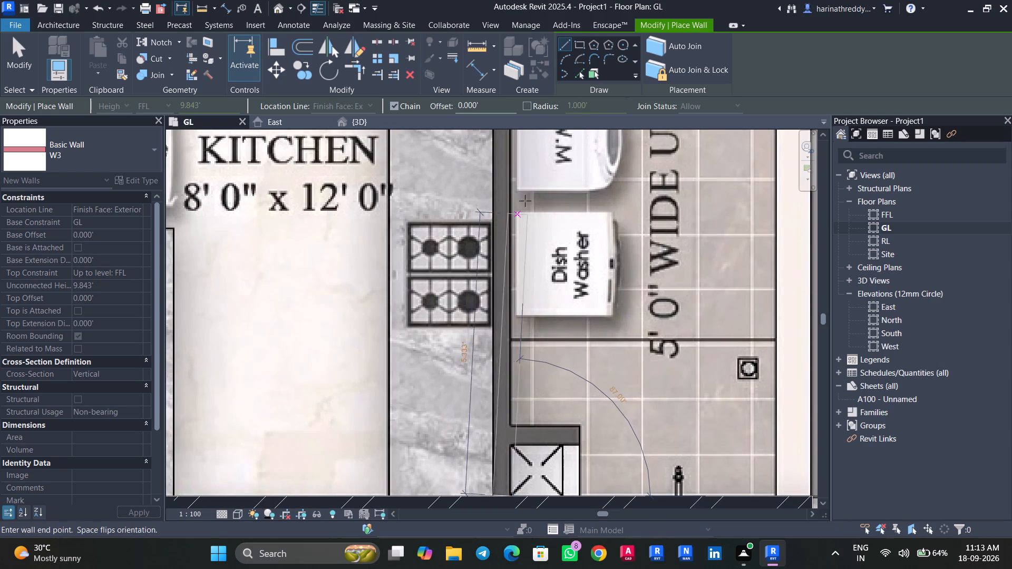
pyautogui.moveTo(511, 170); pyautogui.dragTo(540, 383, button='middle')
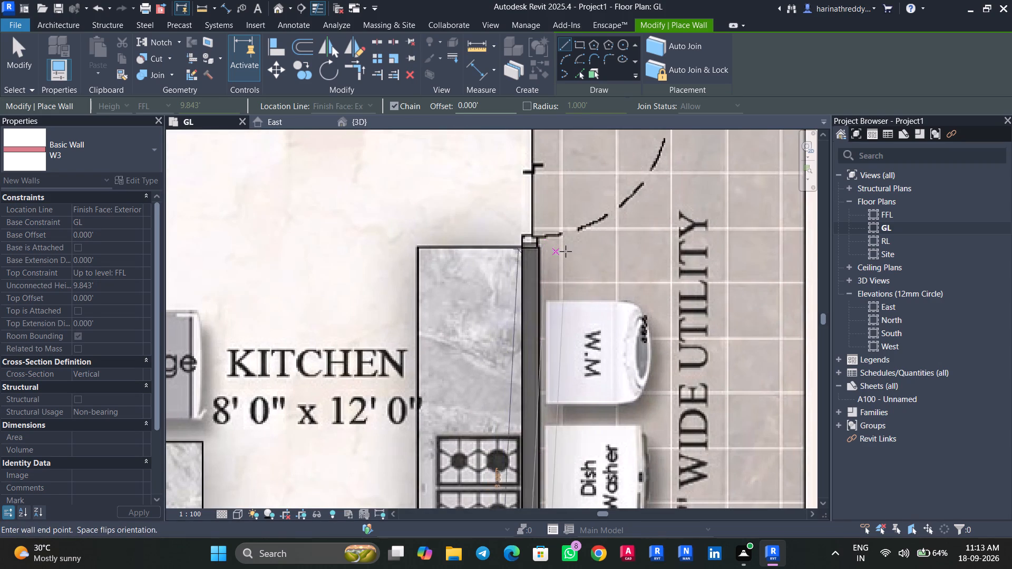
pyautogui.scroll(4, 566, 251)
pyautogui.moveTo(536, 234); pyautogui.dragTo(552, 361, button='middle')
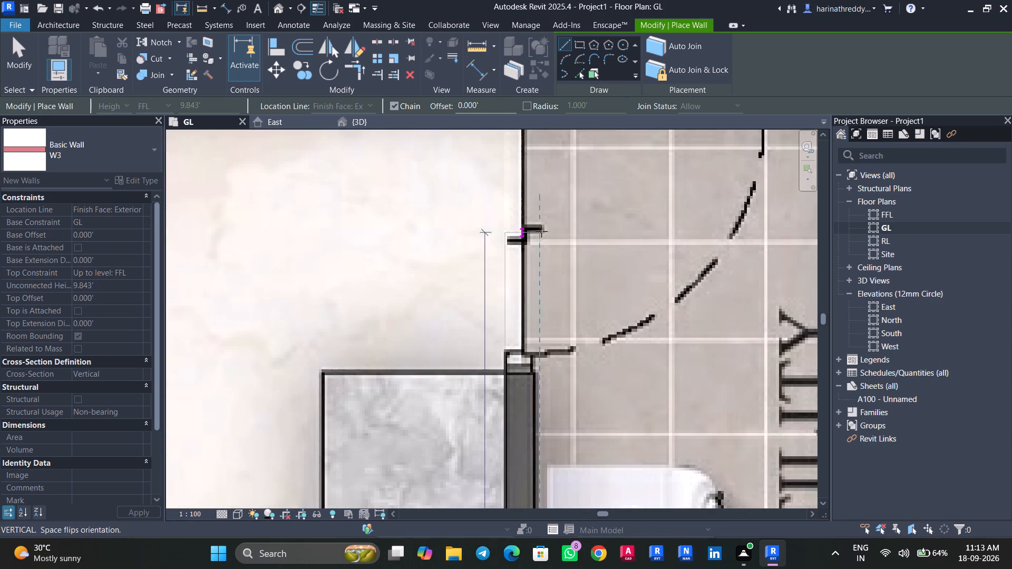
pyautogui.scroll(-5, 540, 224)
pyautogui.moveTo(539, 214); pyautogui.dragTo(542, 382, button='middle')
pyautogui.scroll(8, 542, 325)
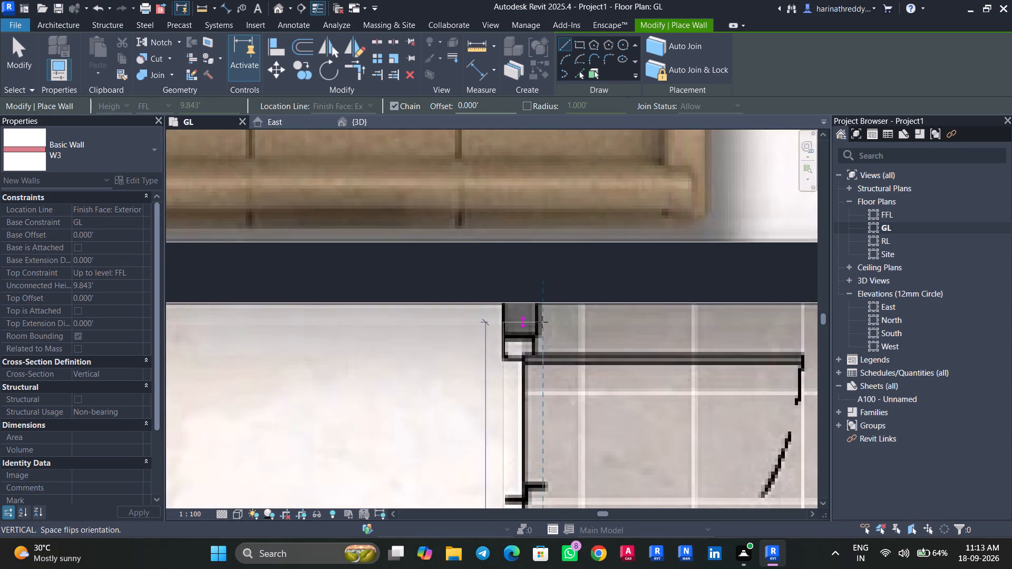
pyautogui.scroll(2, 542, 322)
pyautogui.click(533, 290)
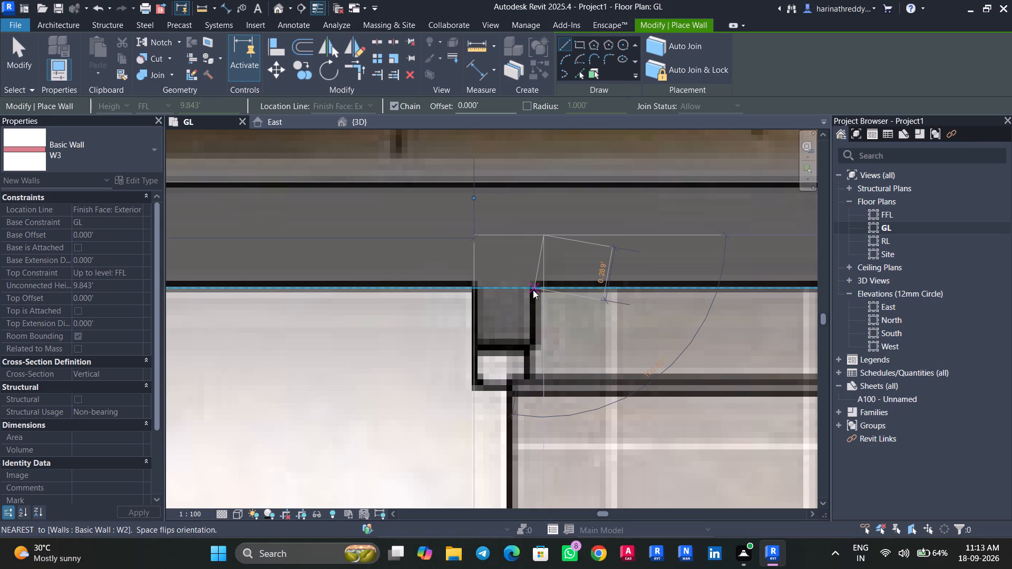
pyautogui.press('Escape')
pyautogui.press('Escape')
pyautogui.press('Escape')
# Nudge the W3 wall between kitchen and utility slightly left and check its fit along the traced image.
pyautogui.click(510, 325)
pyautogui.press('Left')
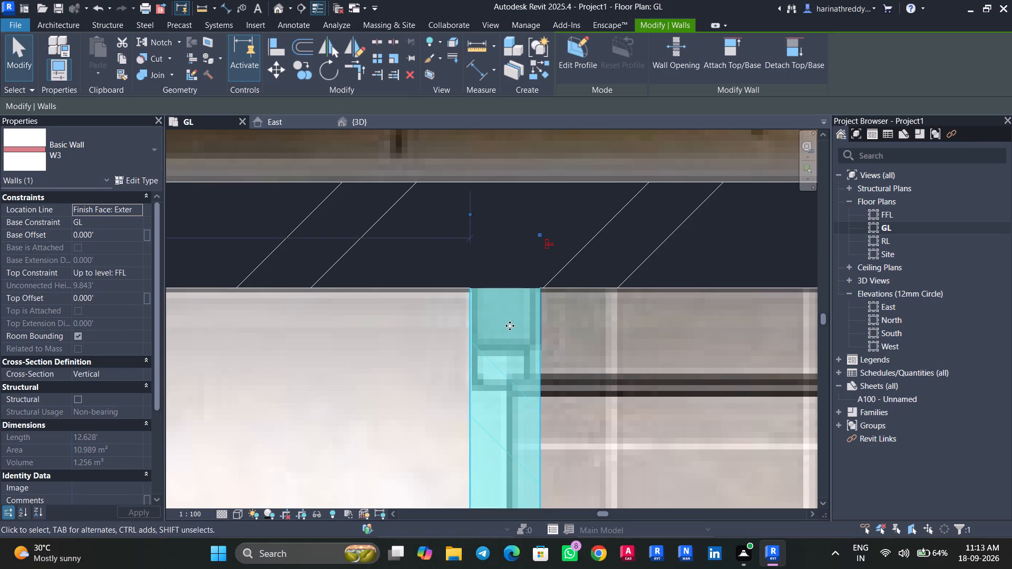
pyautogui.scroll(-8, 510, 326)
pyautogui.moveTo(540, 444); pyautogui.dragTo(595, 116, button='middle')
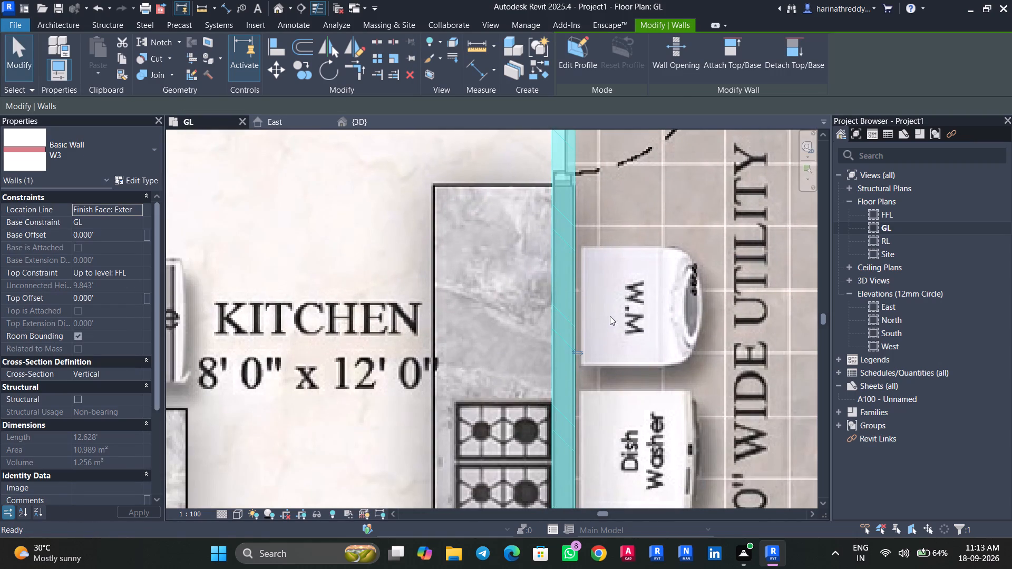
pyautogui.scroll(-6, 611, 296)
pyautogui.moveTo(605, 312); pyautogui.dragTo(553, 208, button='middle')
pyautogui.scroll(5, 586, 340)
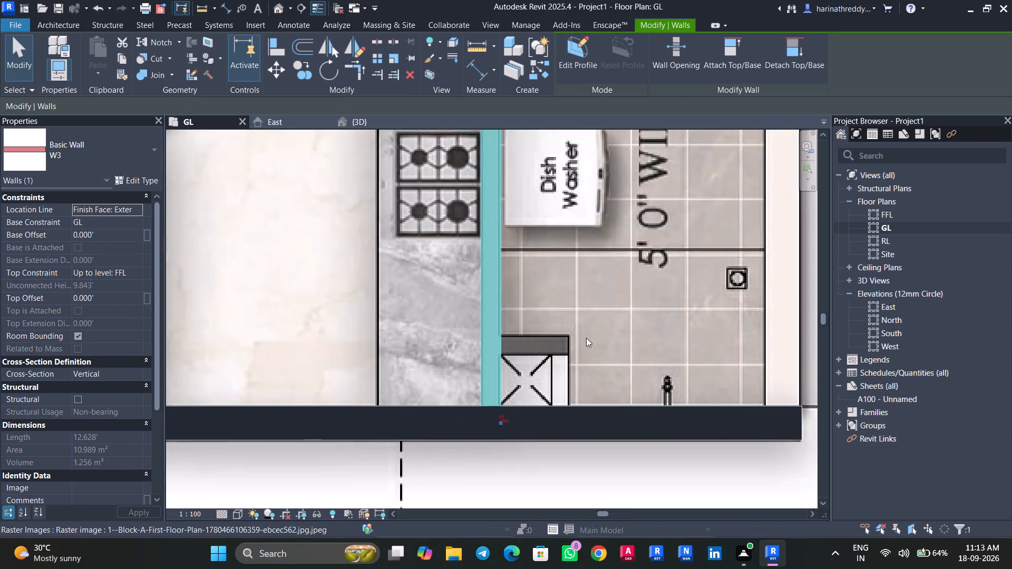
pyautogui.moveTo(586, 338); pyautogui.dragTo(607, 291, button='middle')
pyautogui.scroll(1, 607, 291)
pyautogui.press('Escape')
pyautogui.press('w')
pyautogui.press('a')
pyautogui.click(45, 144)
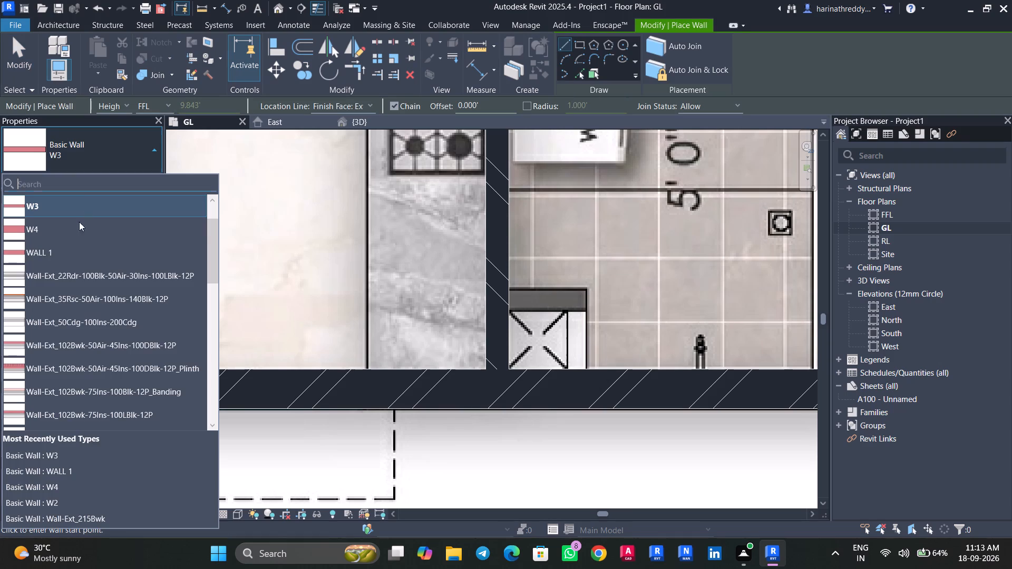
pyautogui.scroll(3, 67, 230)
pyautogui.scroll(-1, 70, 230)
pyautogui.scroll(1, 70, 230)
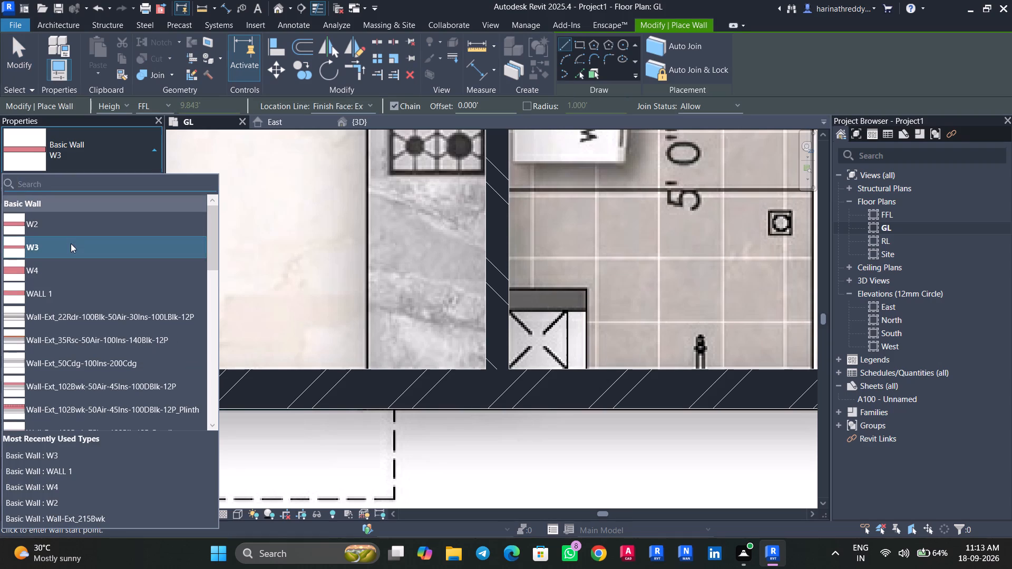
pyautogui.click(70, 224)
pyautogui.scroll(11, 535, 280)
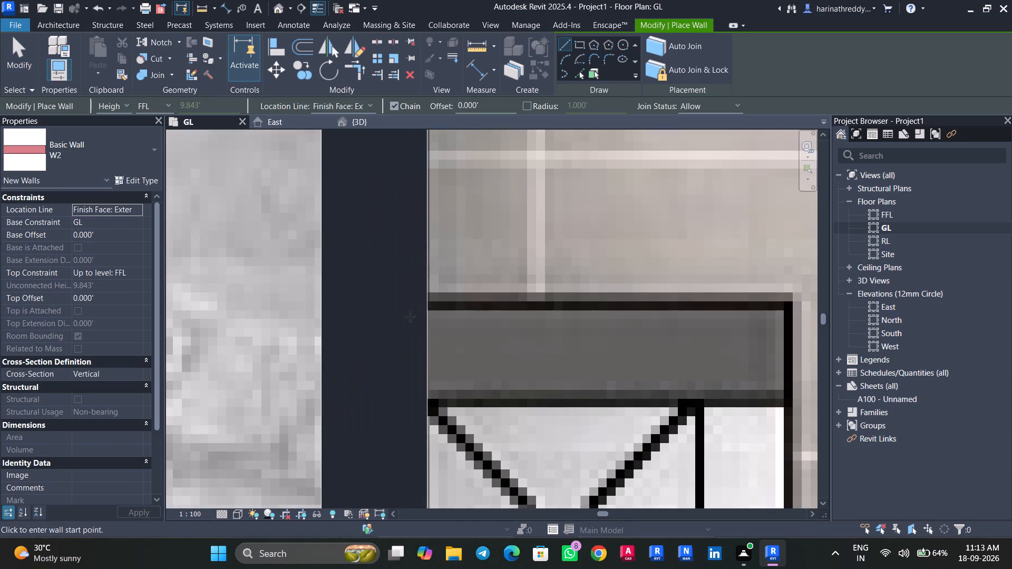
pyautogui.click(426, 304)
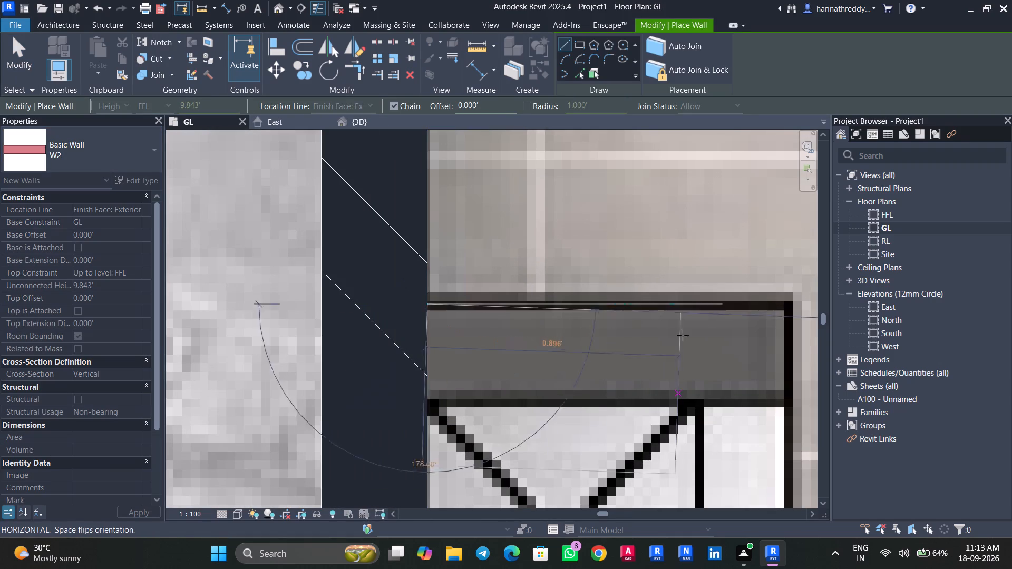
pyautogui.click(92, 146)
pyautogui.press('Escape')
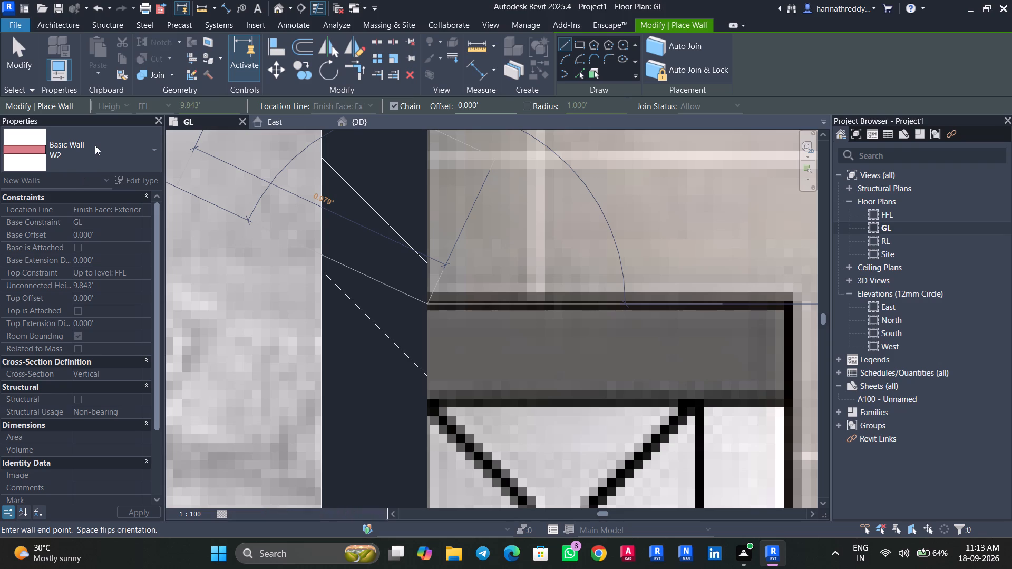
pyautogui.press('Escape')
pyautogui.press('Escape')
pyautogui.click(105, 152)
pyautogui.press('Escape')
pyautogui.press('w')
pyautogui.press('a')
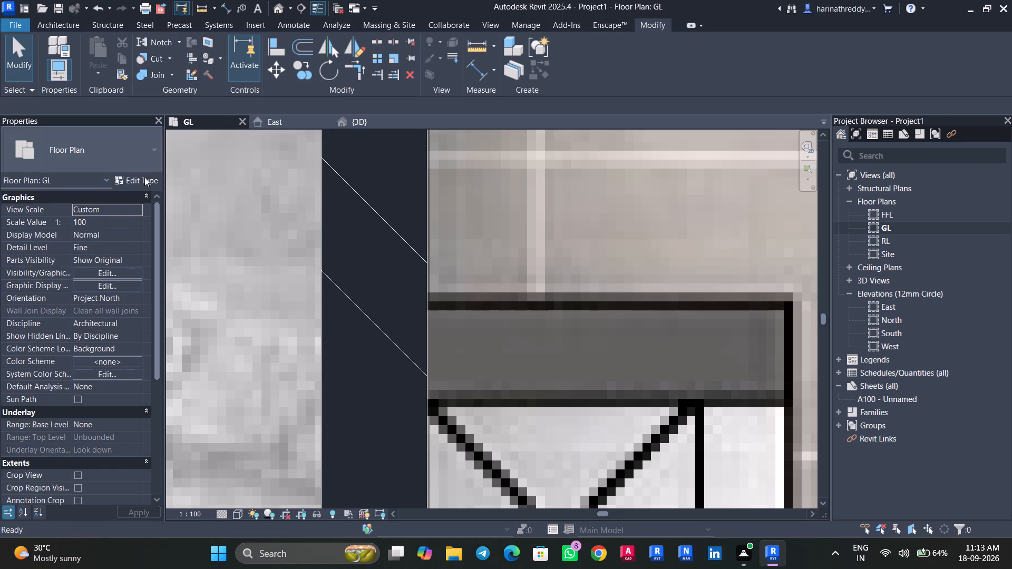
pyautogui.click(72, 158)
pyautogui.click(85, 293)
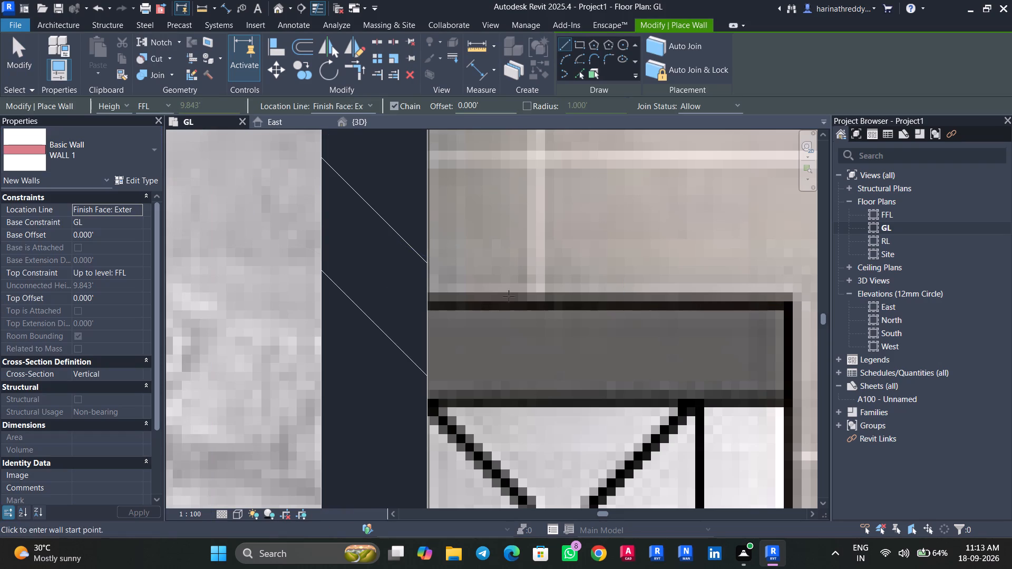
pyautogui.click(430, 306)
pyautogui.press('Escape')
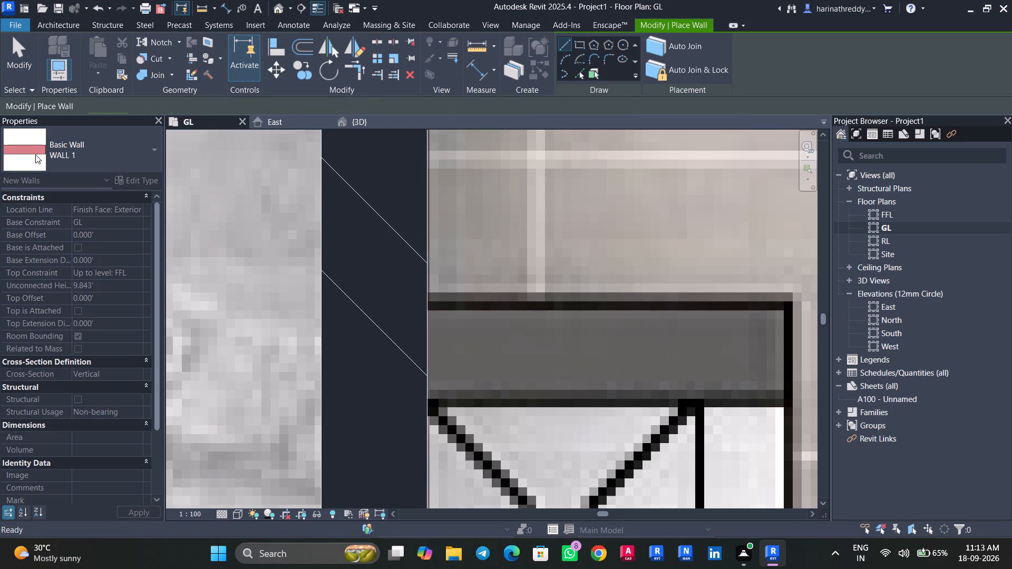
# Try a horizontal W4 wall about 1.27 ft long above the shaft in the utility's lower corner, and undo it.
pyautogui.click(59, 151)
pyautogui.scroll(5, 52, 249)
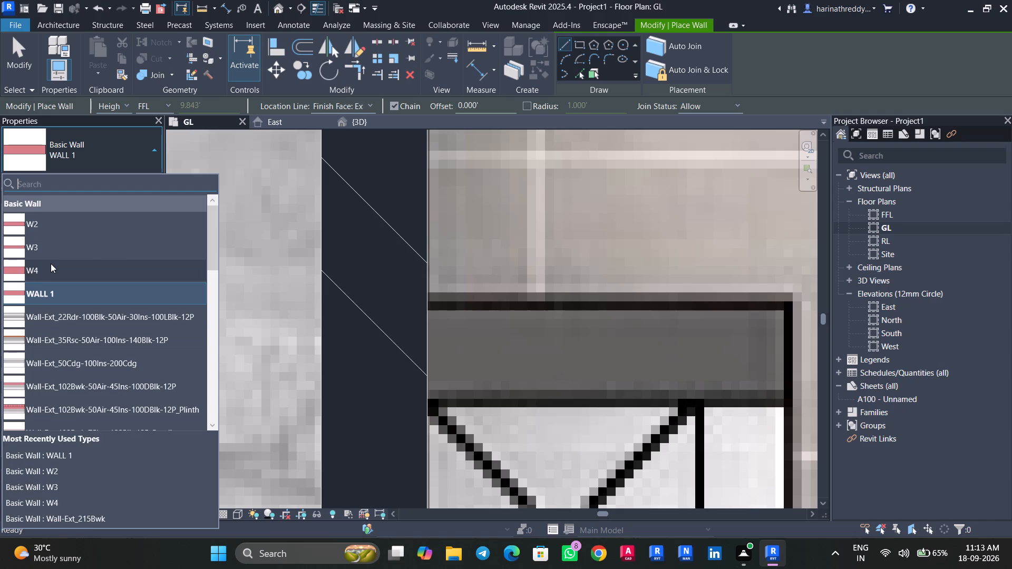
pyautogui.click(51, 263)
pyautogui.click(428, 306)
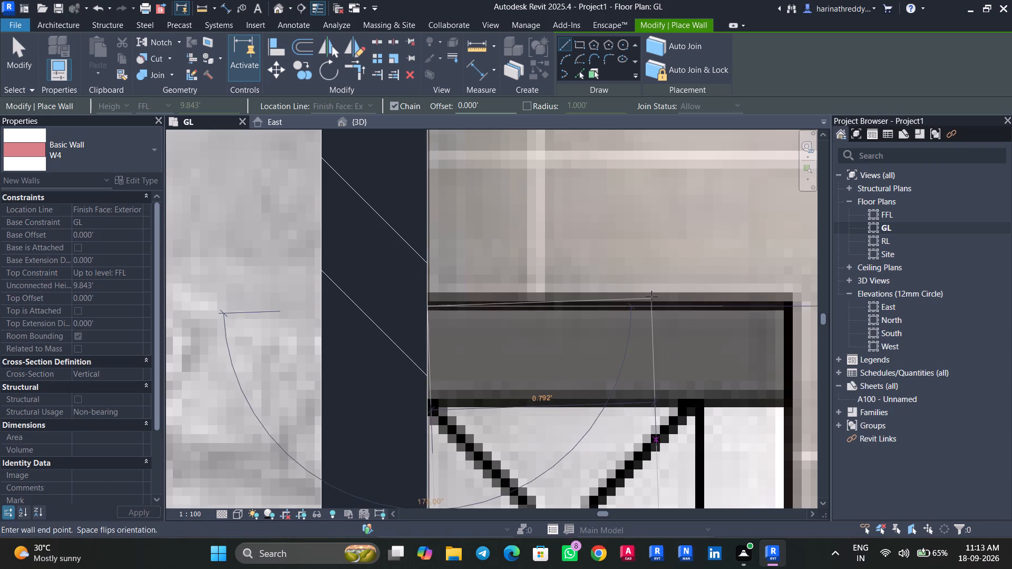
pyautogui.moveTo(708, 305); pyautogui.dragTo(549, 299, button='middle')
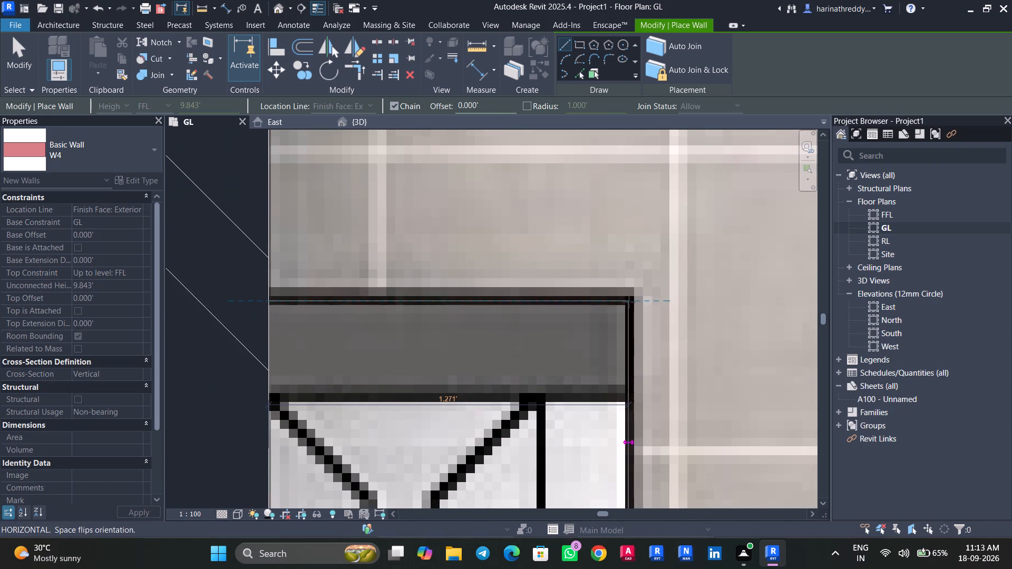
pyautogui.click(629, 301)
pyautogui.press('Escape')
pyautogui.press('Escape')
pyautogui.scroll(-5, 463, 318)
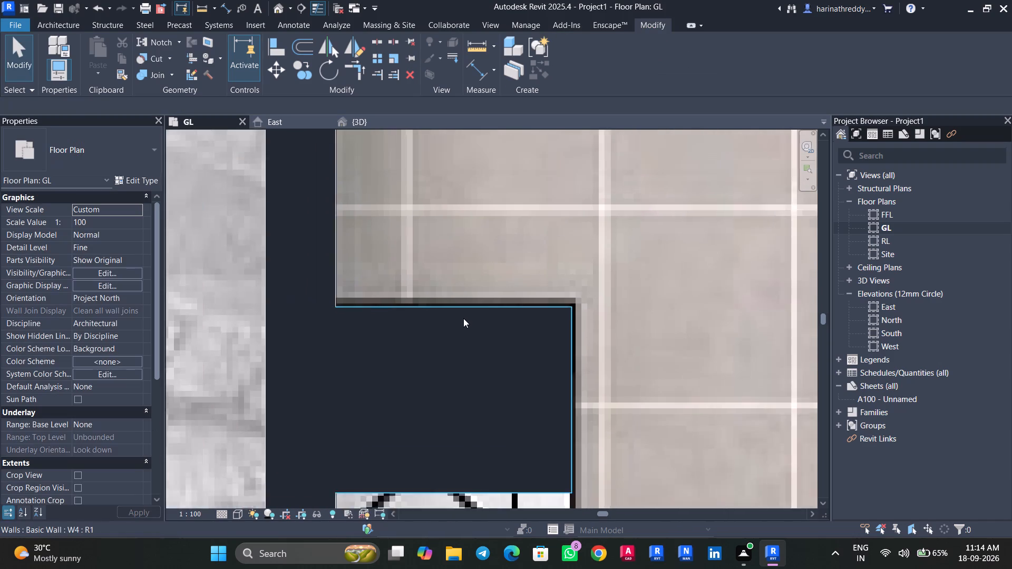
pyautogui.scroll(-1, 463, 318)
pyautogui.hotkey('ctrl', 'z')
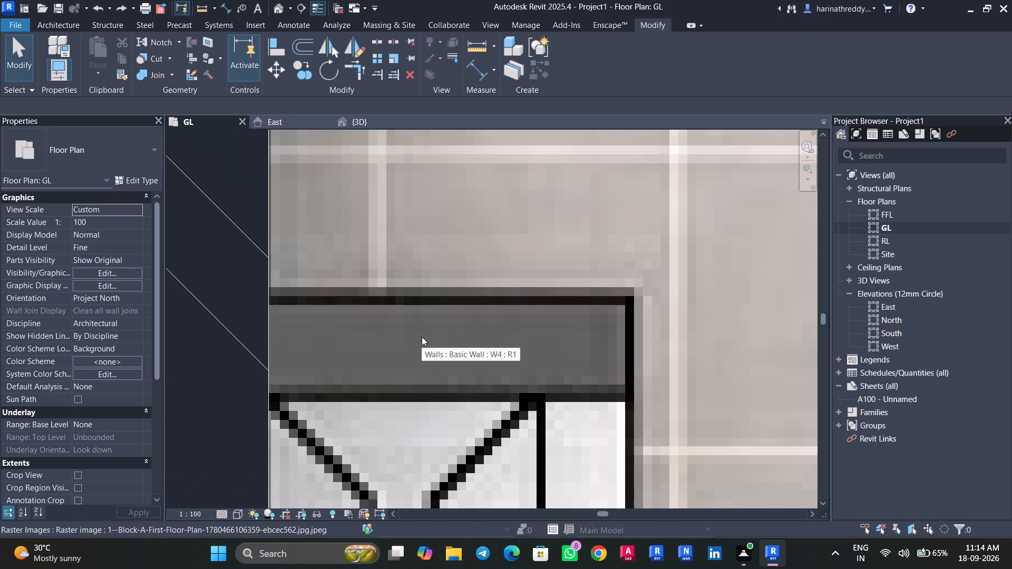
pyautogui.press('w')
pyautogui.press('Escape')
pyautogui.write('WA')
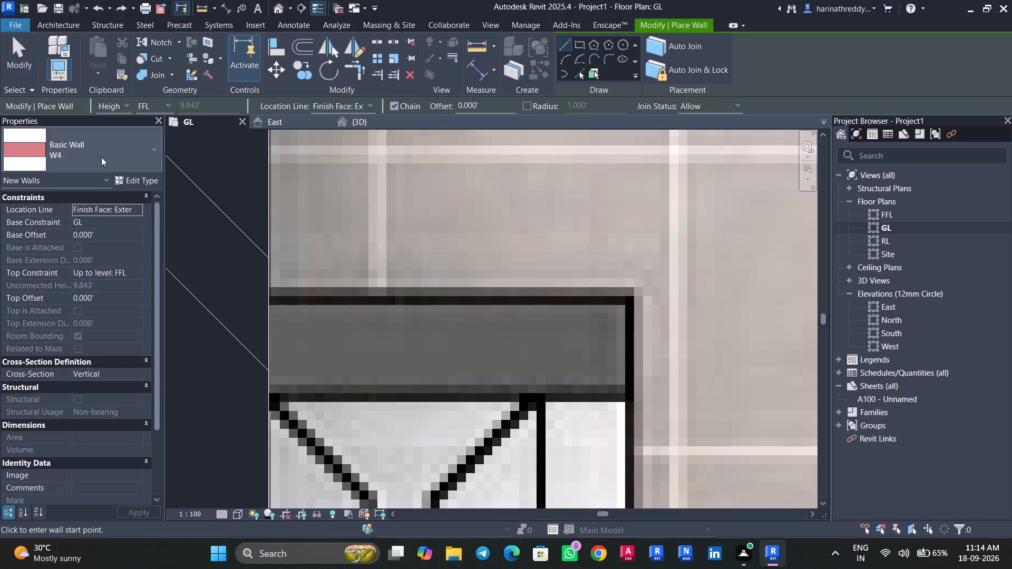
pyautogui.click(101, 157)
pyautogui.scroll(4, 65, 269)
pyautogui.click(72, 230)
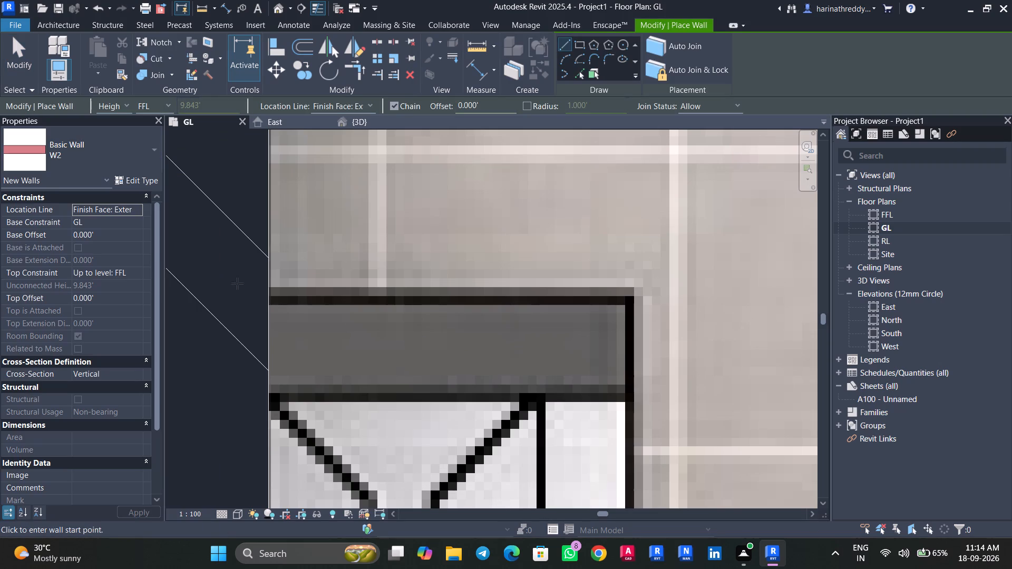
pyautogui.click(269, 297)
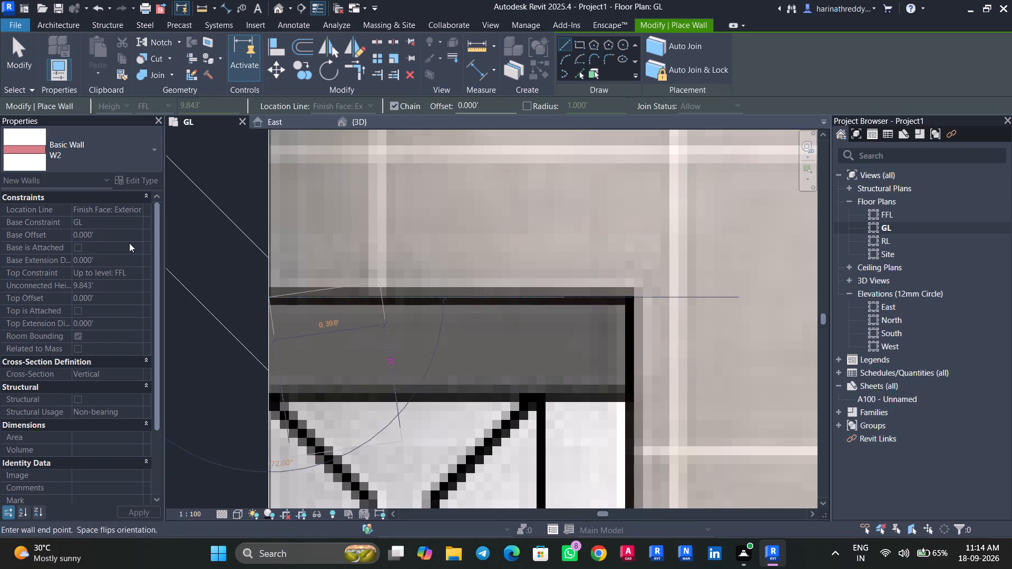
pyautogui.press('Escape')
# Draw a short horizontal W3 wall about 1.46 ft long above the utility shaft, starting at the wall between kitchen and utility.
pyautogui.click(59, 156)
pyautogui.click(50, 253)
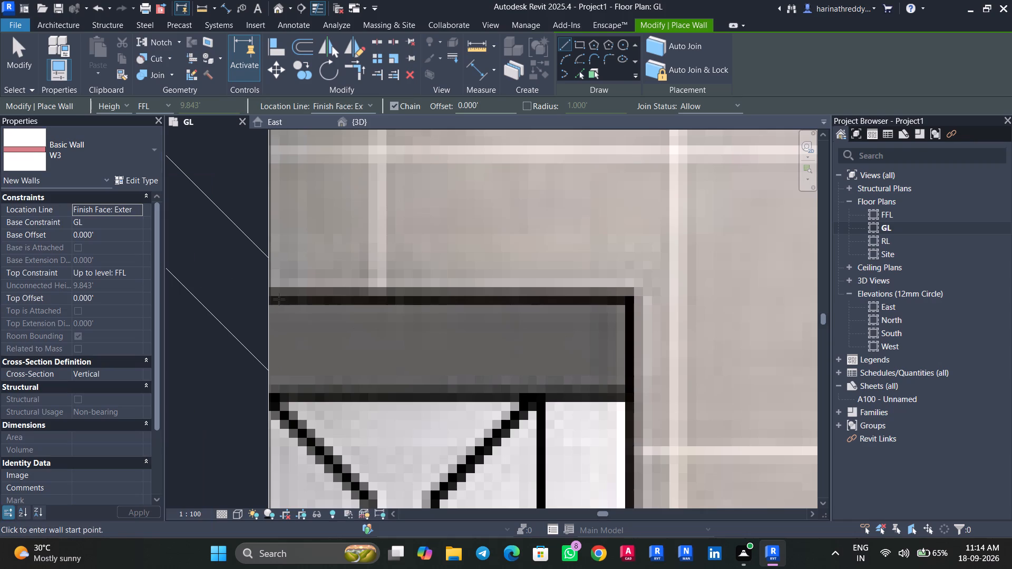
pyautogui.click(269, 298)
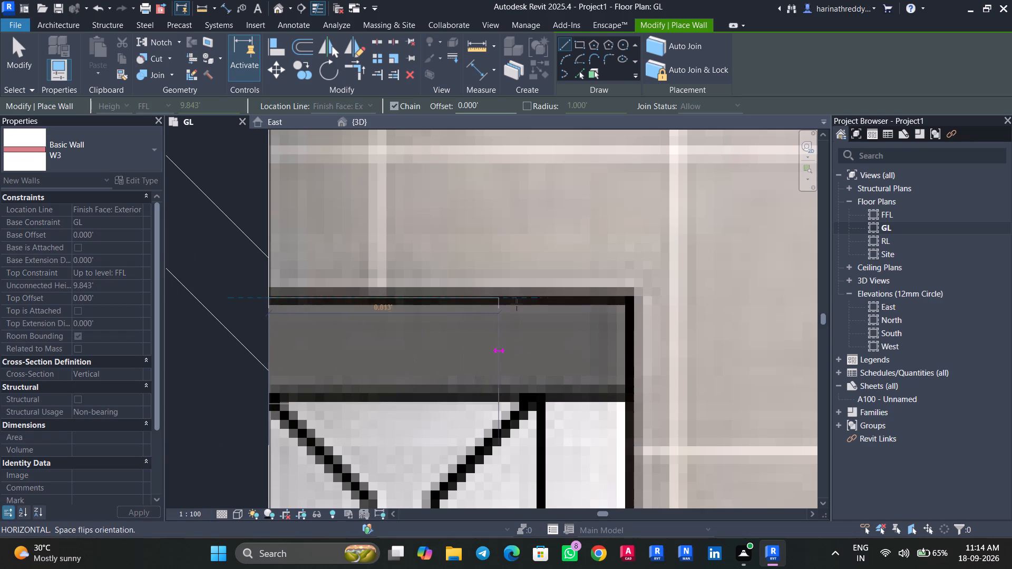
pyautogui.click(631, 307)
pyautogui.press('Escape')
pyautogui.press('Escape')
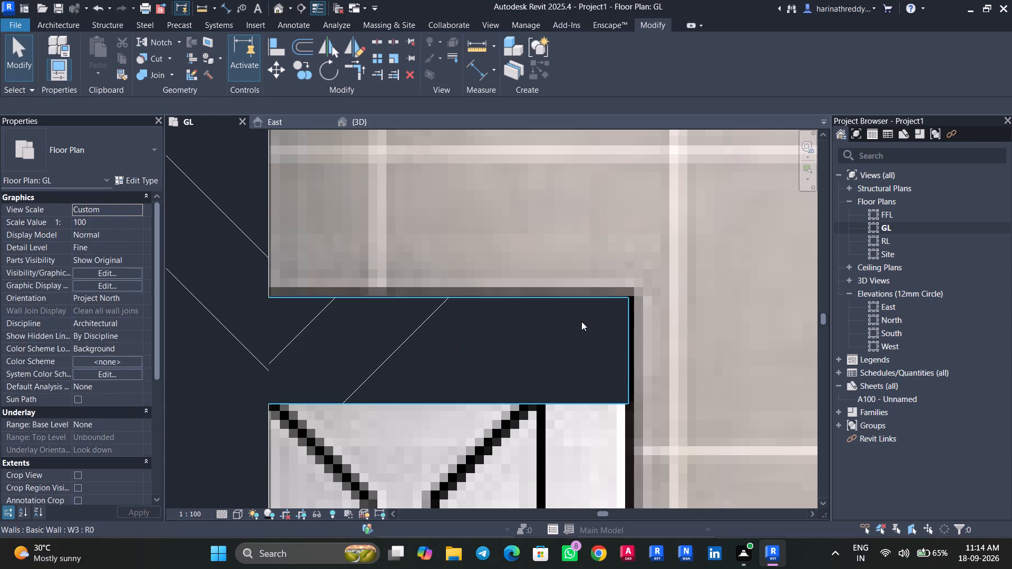
# Nudge the short W3 wall slightly upward and extend its free end to the shaft's traced outer edge, making it about 1.48 ft long.
pyautogui.click(582, 321)
pyautogui.press('Up')
pyautogui.press('Up')
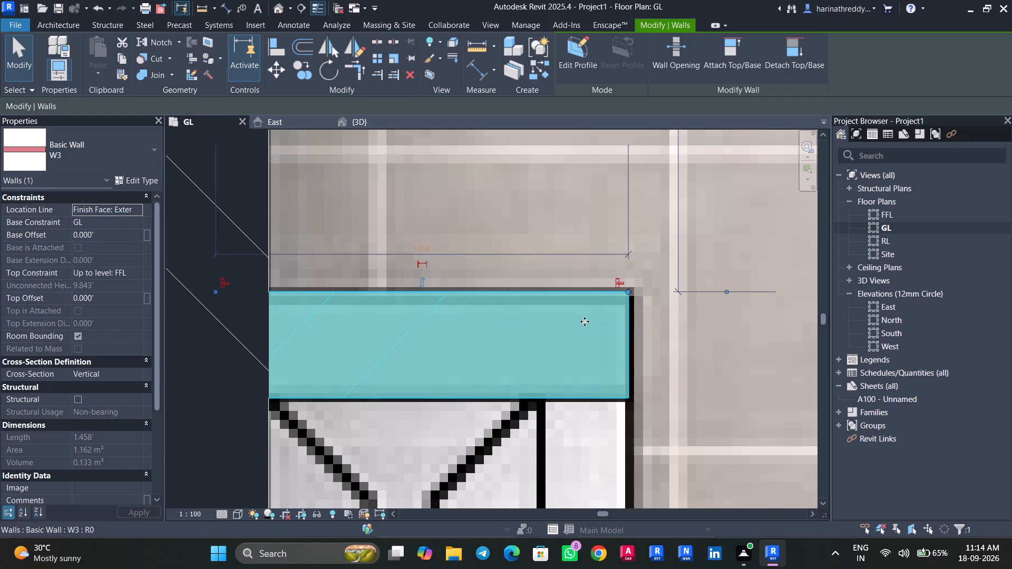
pyautogui.press('Up')
pyautogui.press('Down')
pyautogui.press('Down')
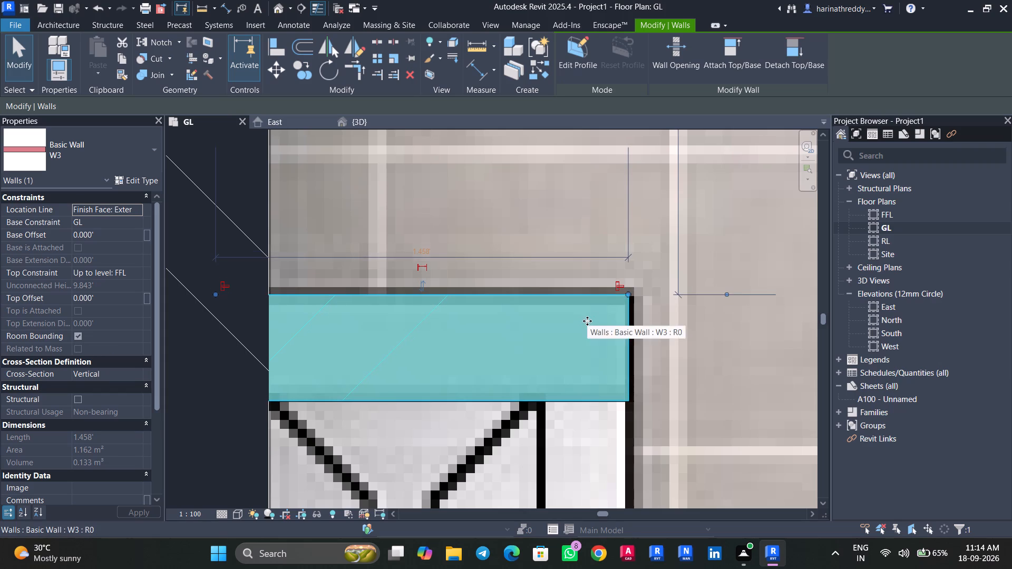
pyautogui.moveTo(625, 296); pyautogui.dragTo(635, 296)
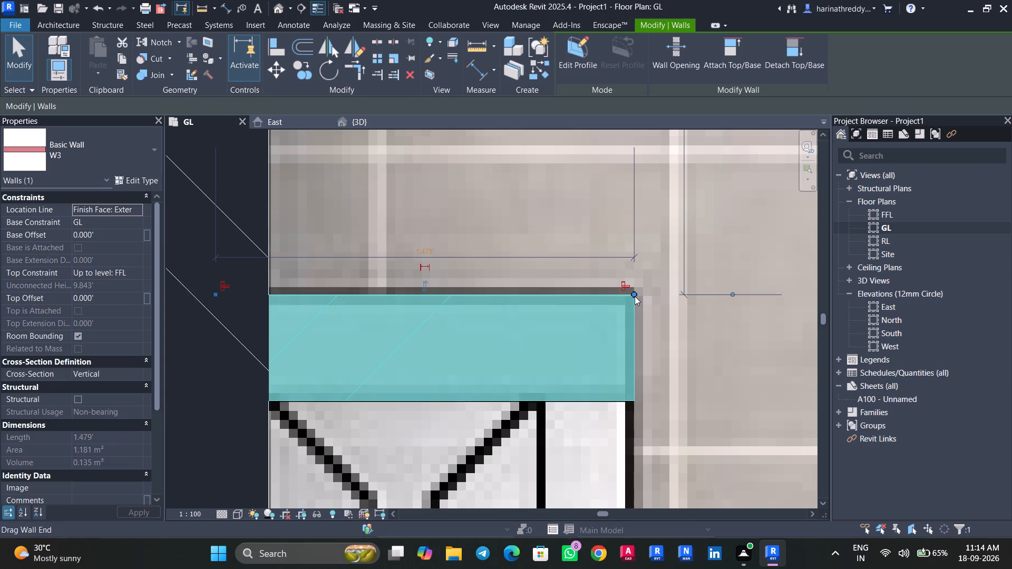
pyautogui.scroll(-6, 678, 325)
pyautogui.press('Escape')
# Nudge the short W3 wall above the utility shaft a little further upward to fit its traced outline.
pyautogui.click(620, 338)
pyautogui.scroll(8, 561, 336)
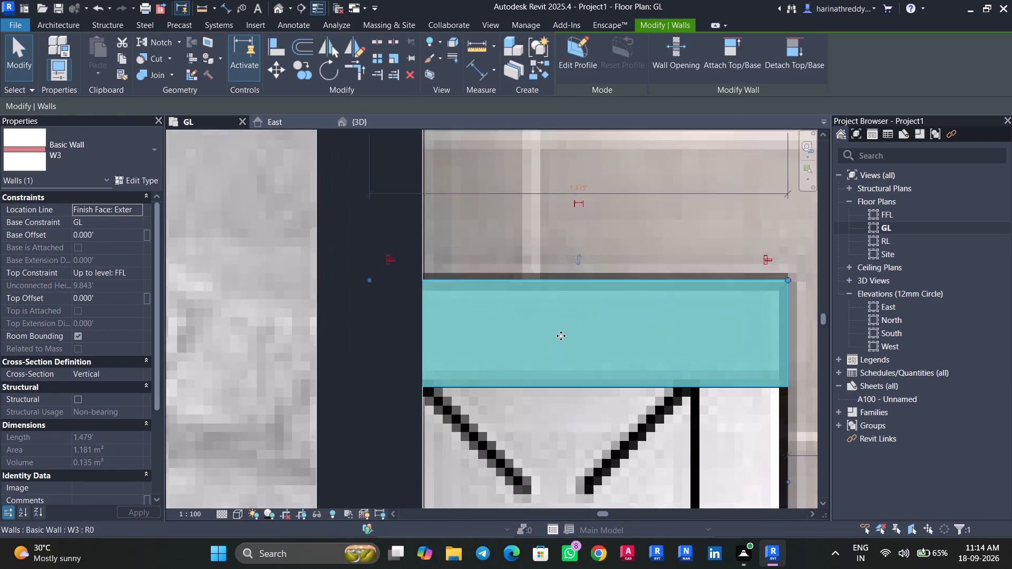
pyautogui.scroll(1, 561, 336)
pyautogui.press('Up')
pyautogui.press('Up')
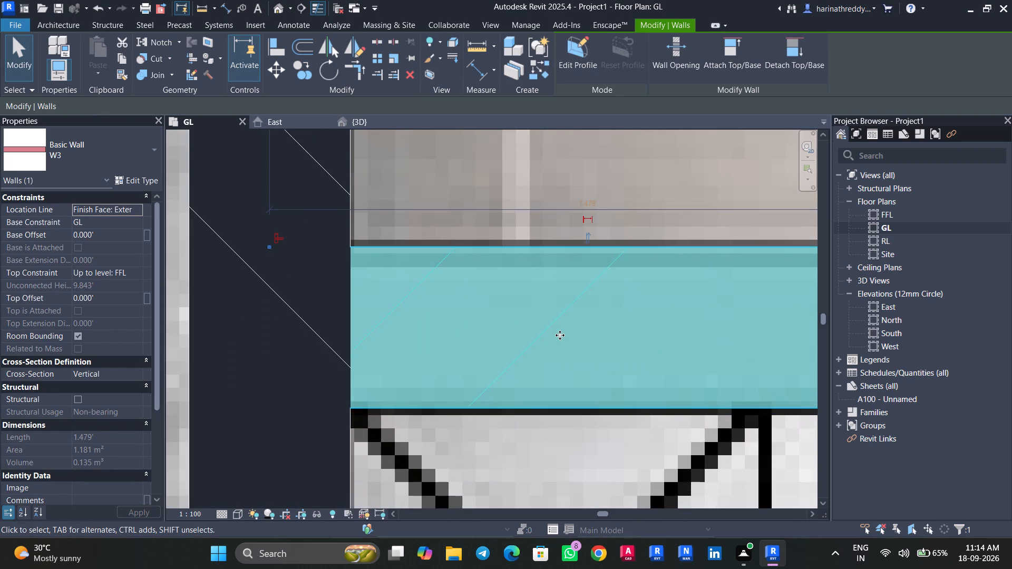
pyautogui.press('Up')
pyautogui.scroll(-6, 560, 335)
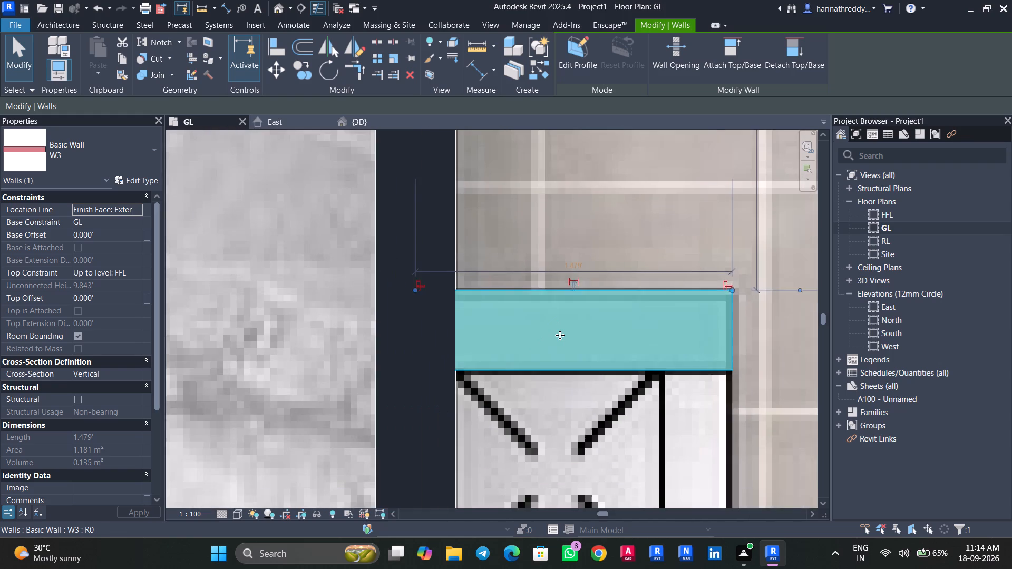
pyautogui.scroll(-3, 560, 335)
pyautogui.press('Escape')
# Examine the traced walls across the apartment plan, including the utility, balcony and shaft beside M.Toilet, for parts still unmodelled.
pyautogui.scroll(-4, 560, 335)
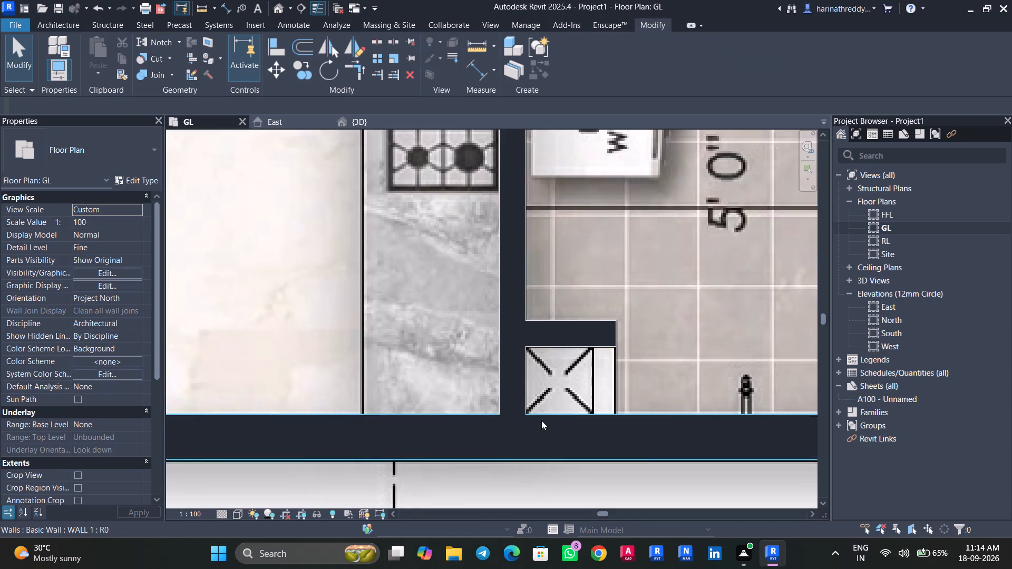
pyautogui.scroll(-8, 532, 433)
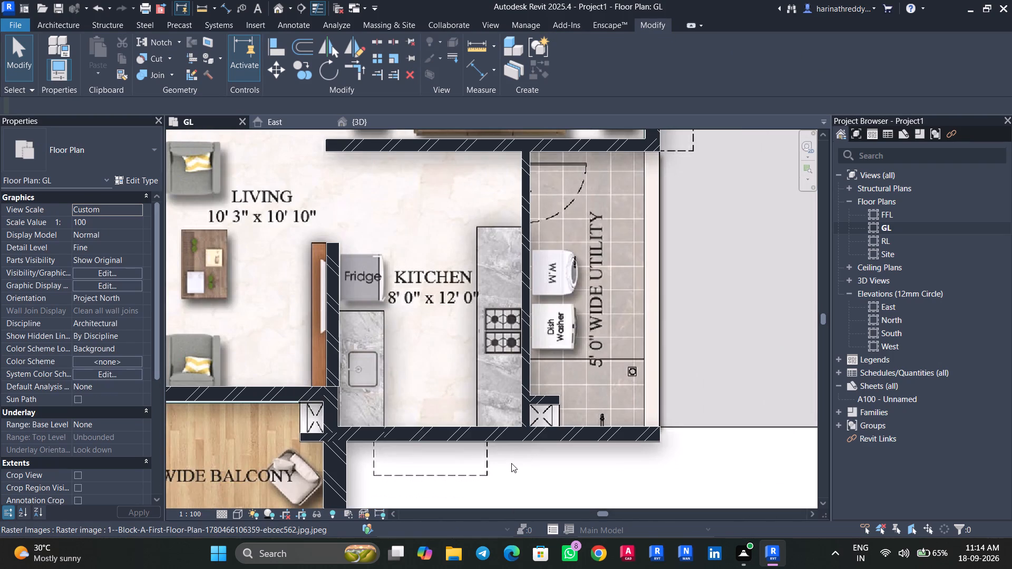
pyautogui.scroll(-3, 505, 467)
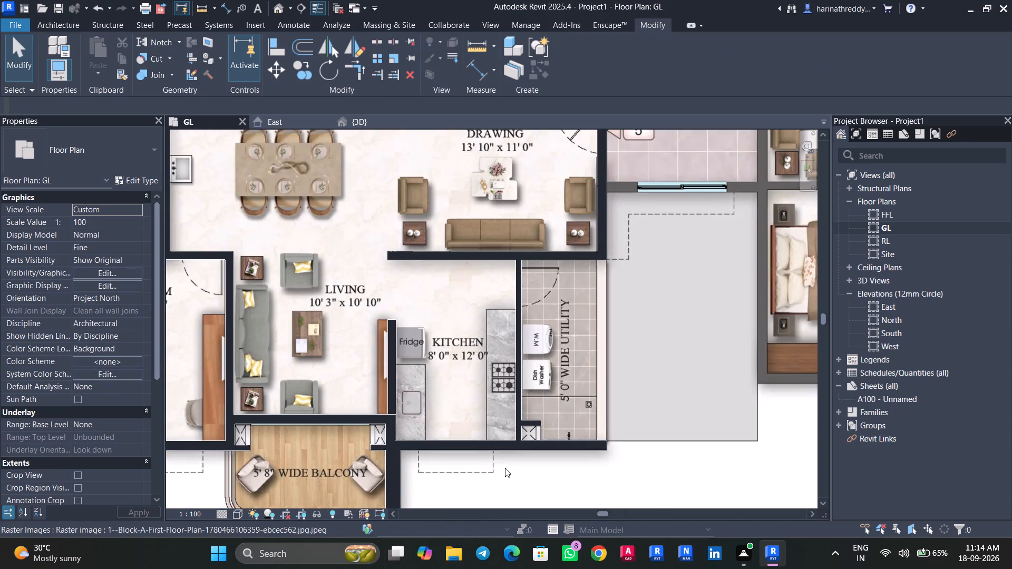
pyautogui.scroll(-3, 496, 474)
pyautogui.moveTo(494, 475); pyautogui.dragTo(546, 526, button='middle')
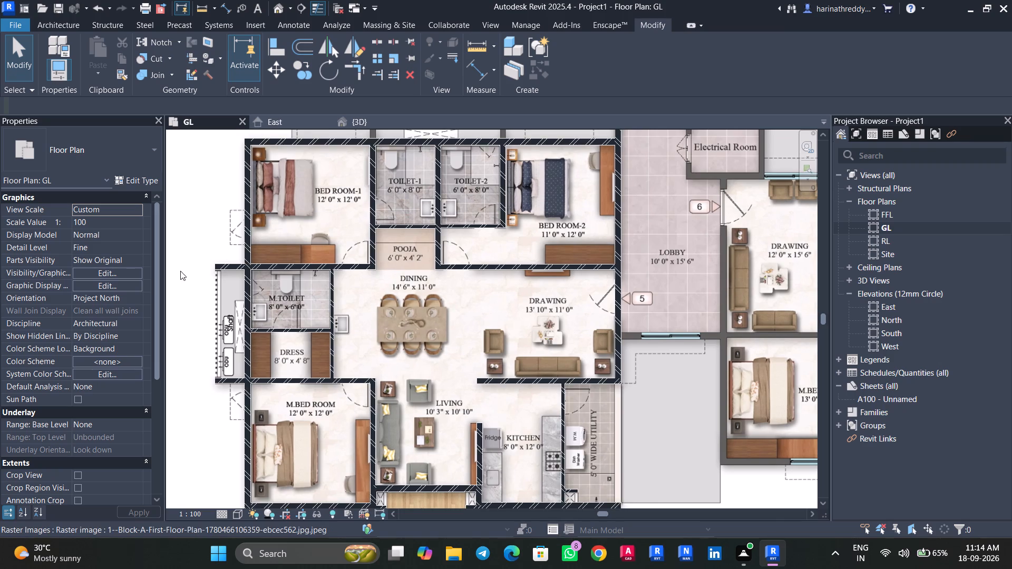
pyautogui.scroll(14, 187, 287)
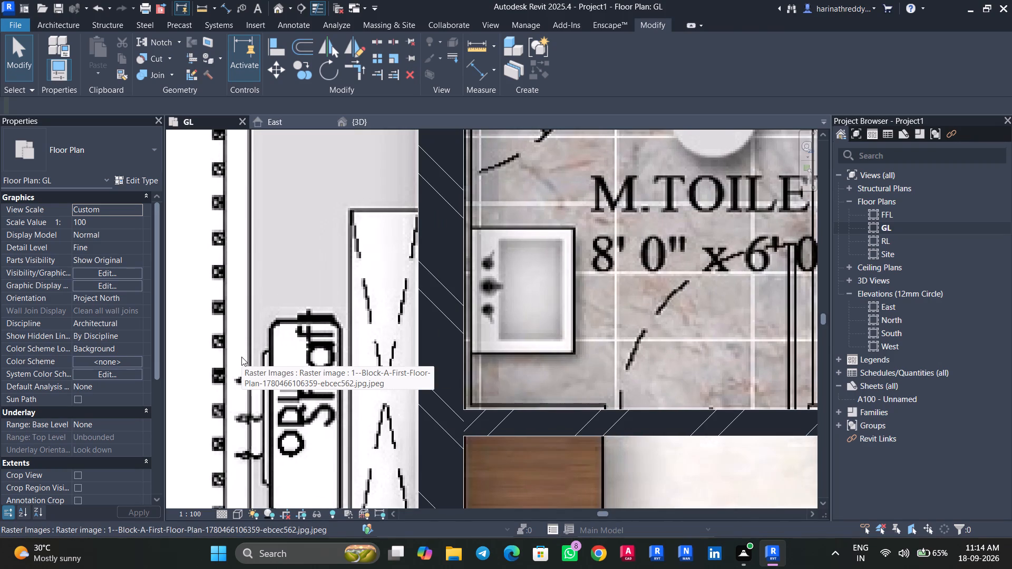
pyautogui.scroll(-5, 241, 357)
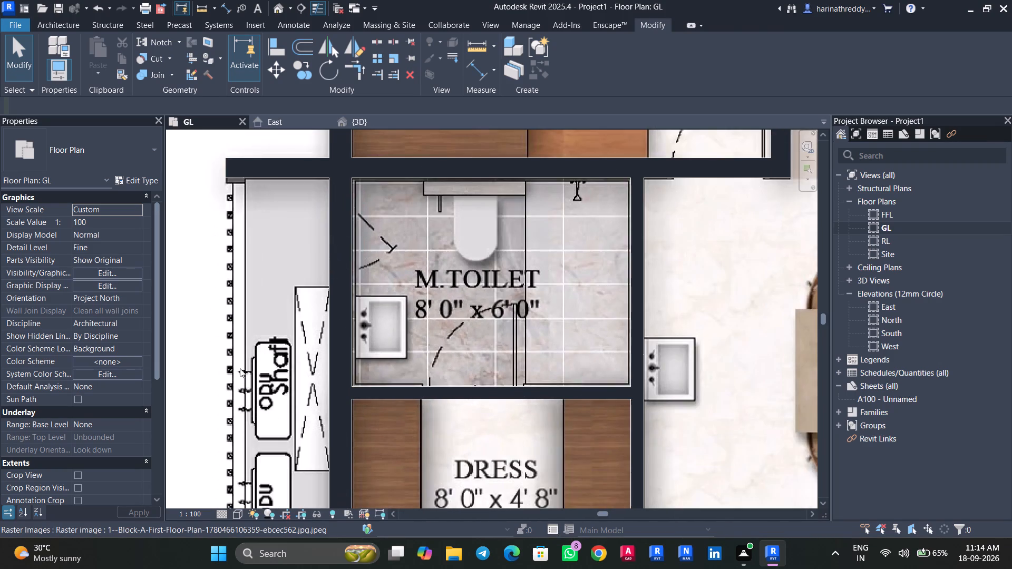
pyautogui.scroll(-10, 240, 368)
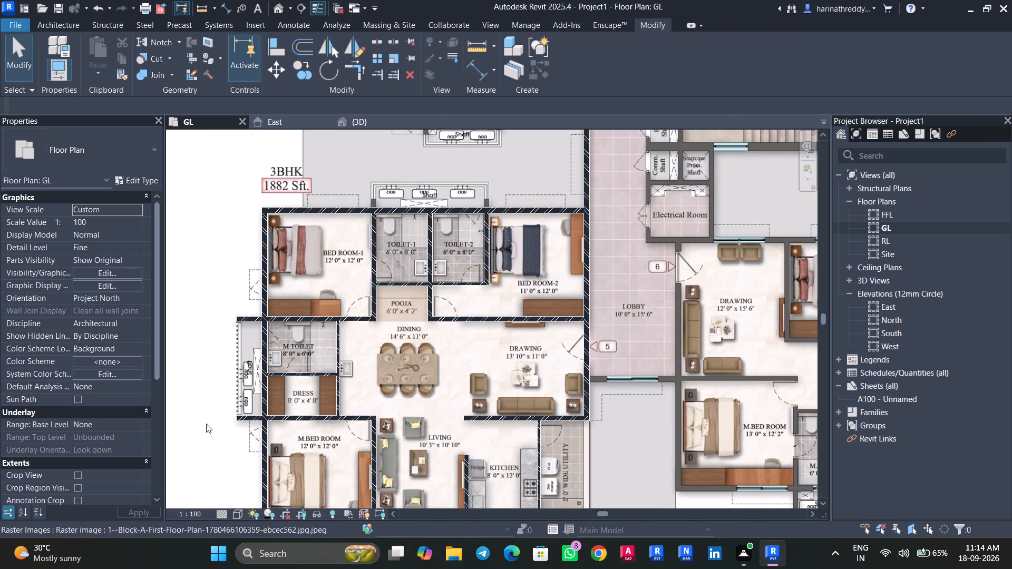
pyautogui.moveTo(206, 418); pyautogui.dragTo(211, 268, button='middle')
pyautogui.scroll(5, 556, 432)
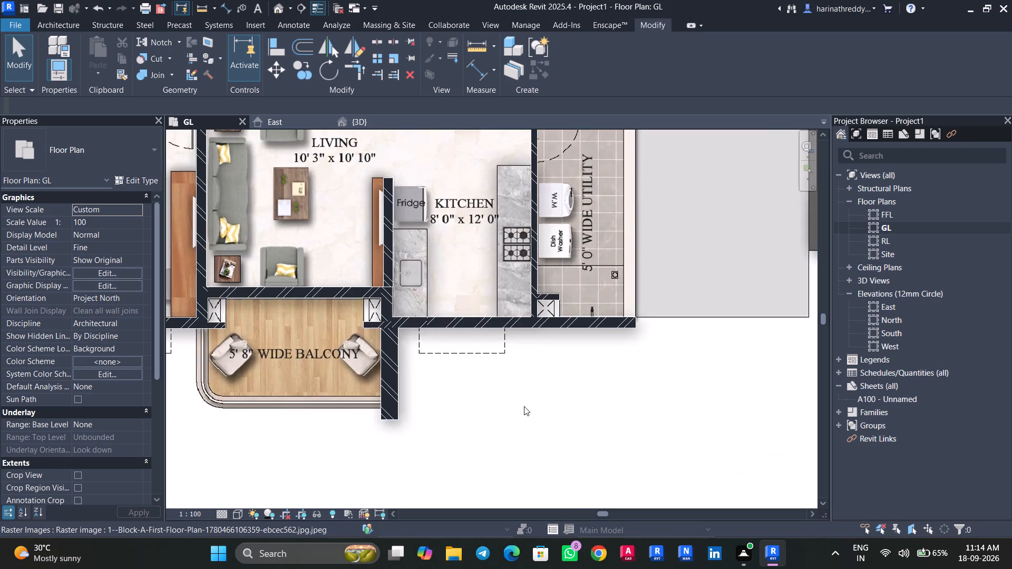
pyautogui.scroll(-4, 524, 406)
pyautogui.moveTo(524, 406); pyautogui.dragTo(518, 465, button='middle')
pyautogui.moveTo(650, 369); pyautogui.dragTo(663, 491, button='middle')
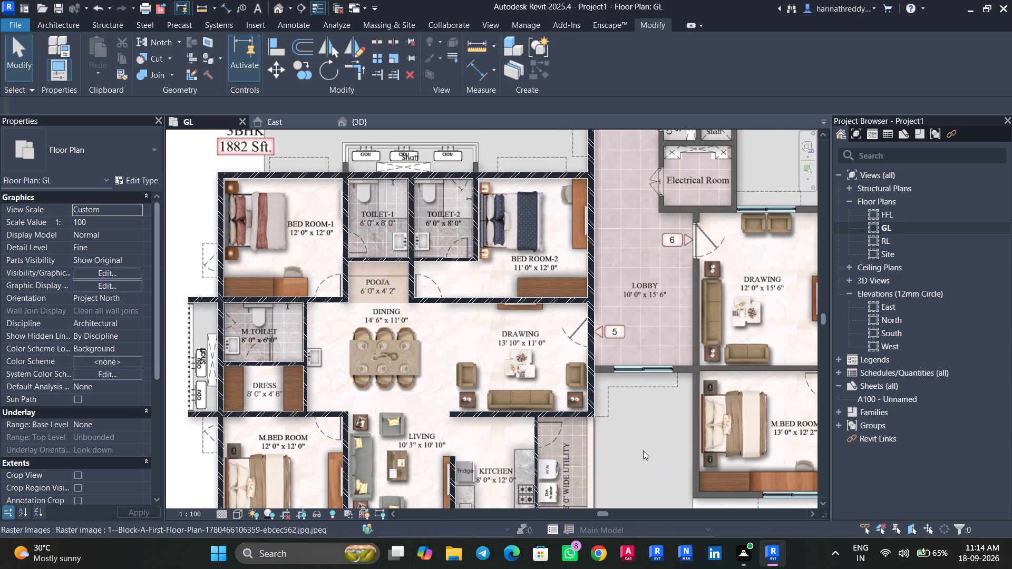
# Inspect the modelled apartment walls in the 3D view from several angles.
pyautogui.click(369, 120)
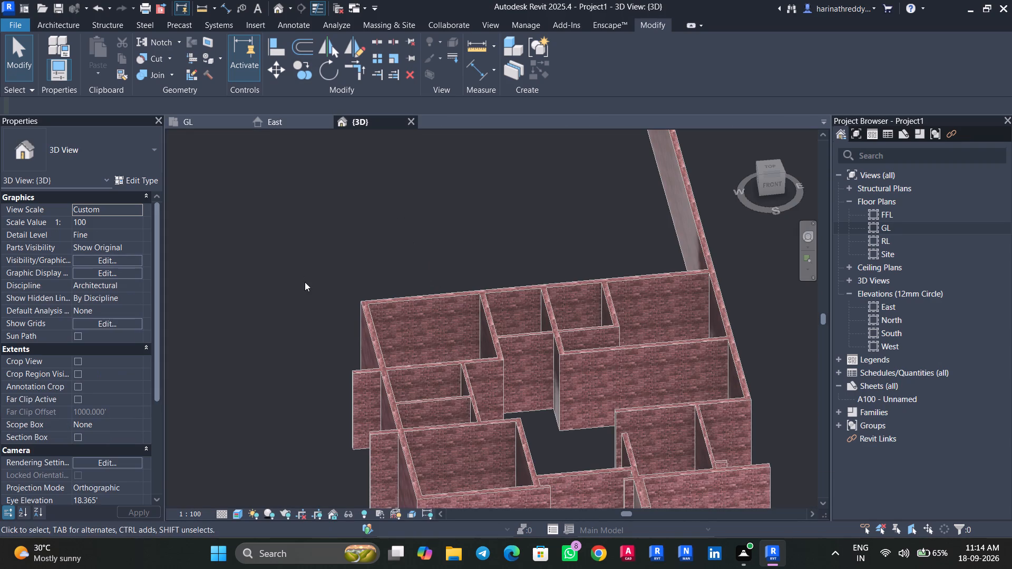
pyautogui.moveTo(305, 282); pyautogui.dragTo(265, 131, button='middle')
pyautogui.scroll(-4, 580, 335)
pyautogui.keyDown('shift'); pyautogui.moveTo(651, 376); pyautogui.dragTo(600, 435, button='middle'); pyautogui.keyUp('shift')
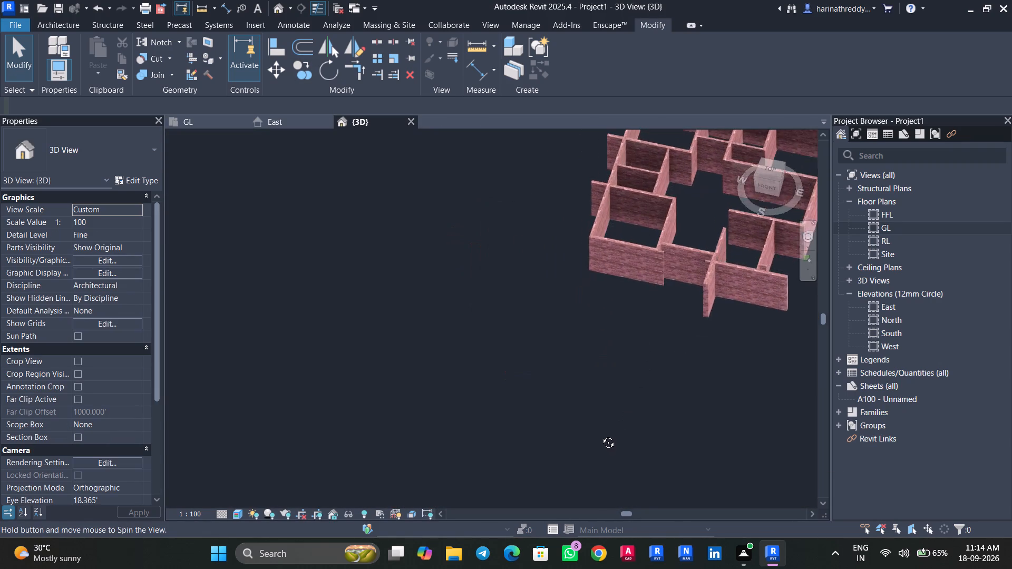
pyautogui.keyDown('shift'); pyautogui.moveTo(600, 435); pyautogui.dragTo(667, 386, button='middle'); pyautogui.keyUp('shift')
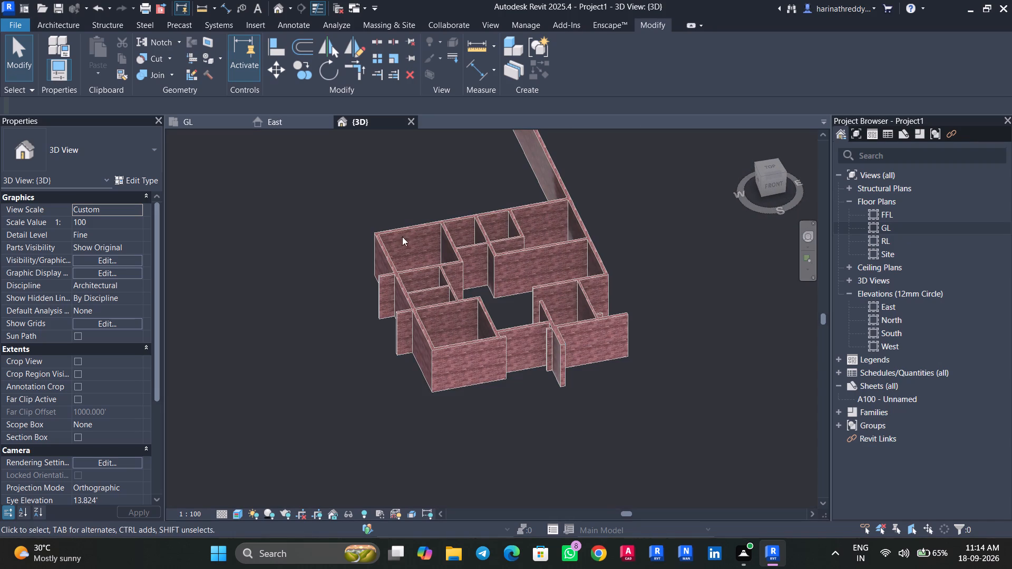
# Examine the GL floor plan across the living, kitchen, lobby, pooja, bedroom and M.Toilet areas for remaining work.
pyautogui.click(186, 122)
pyautogui.scroll(-4, 482, 360)
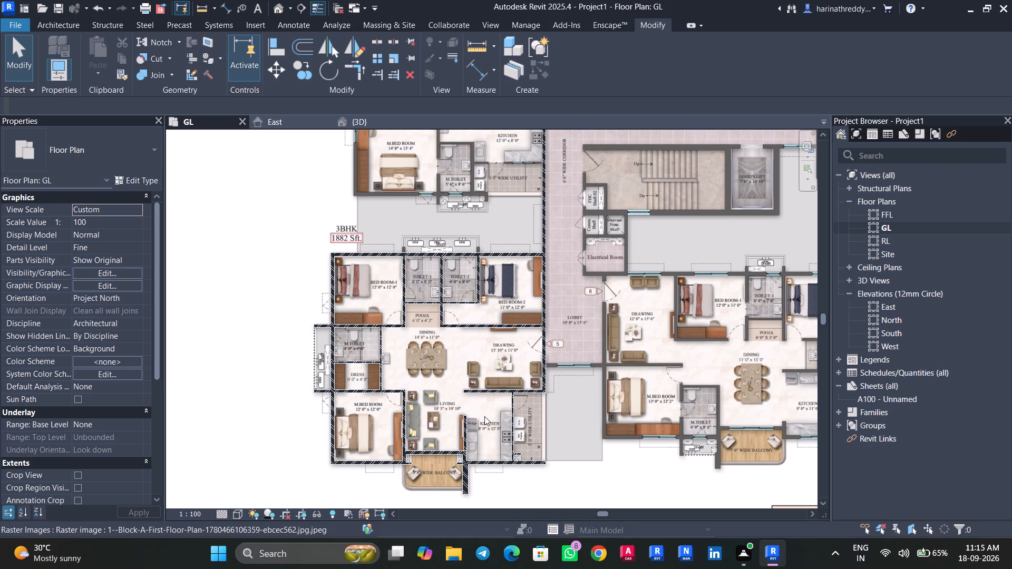
pyautogui.scroll(4, 493, 429)
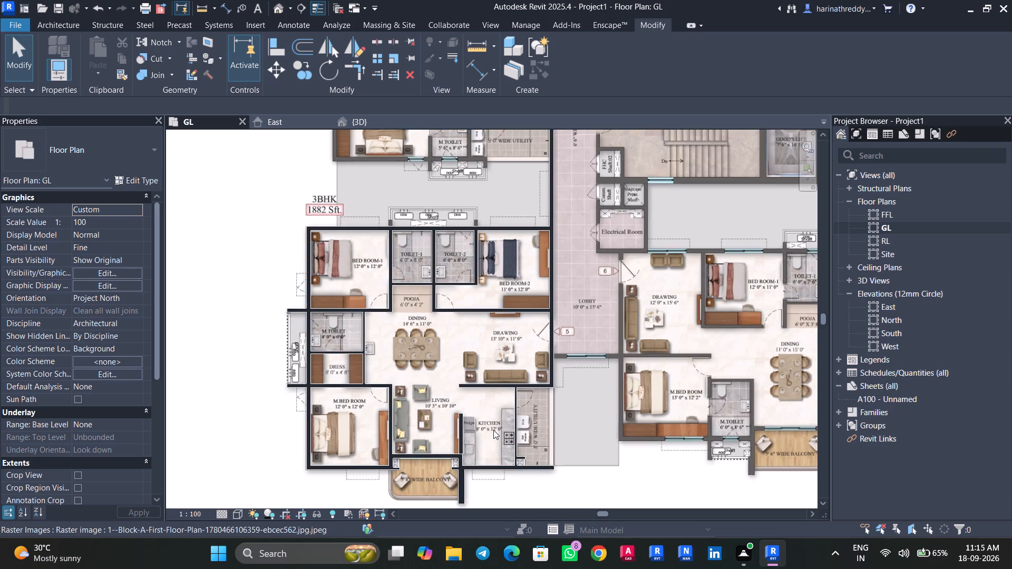
pyautogui.scroll(4, 493, 430)
pyautogui.moveTo(492, 433); pyautogui.dragTo(485, 403, button='middle')
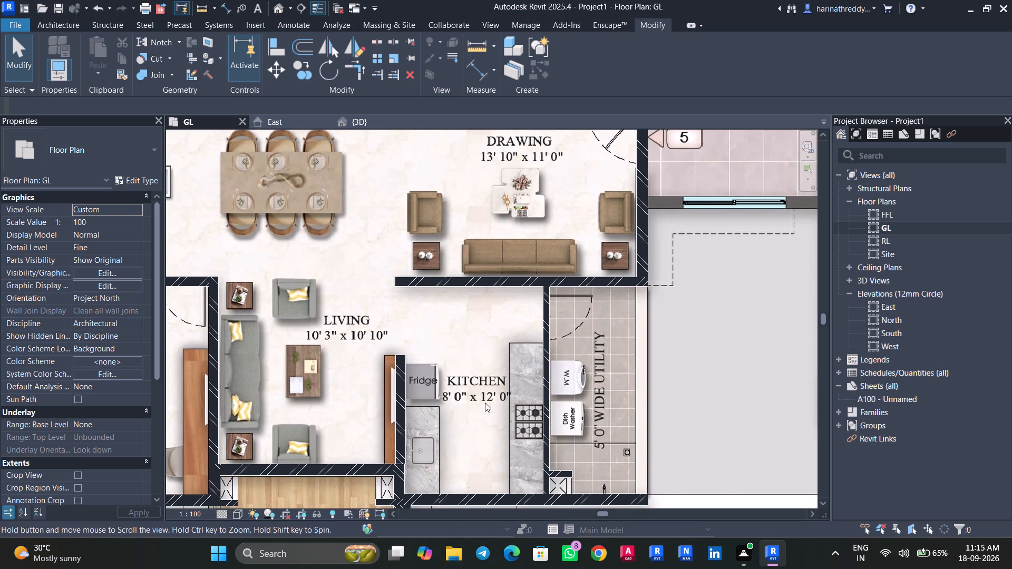
pyautogui.moveTo(485, 403); pyautogui.dragTo(424, 419, button='middle')
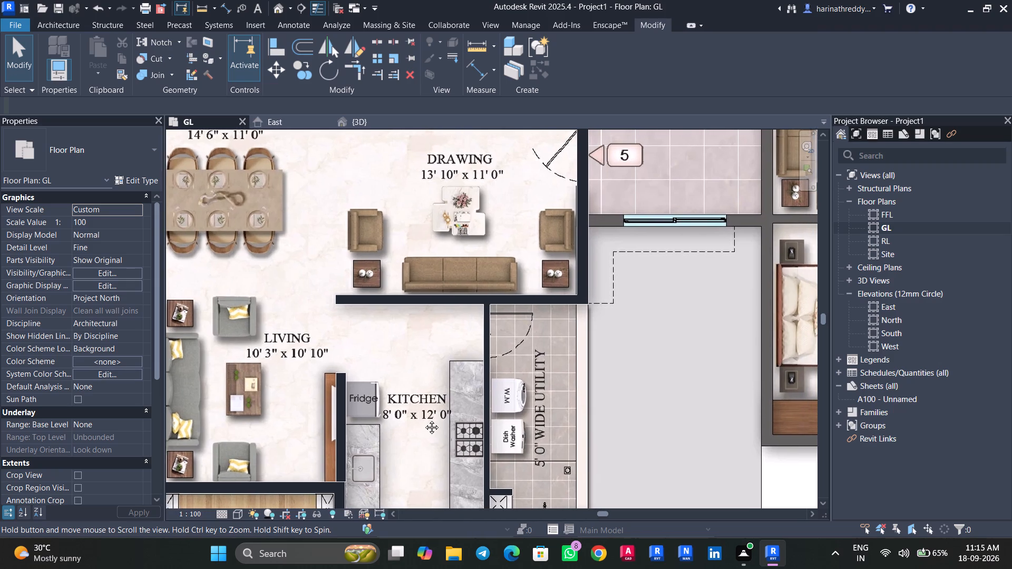
pyautogui.moveTo(424, 419); pyautogui.dragTo(328, 417, button='middle')
pyautogui.scroll(-2, 339, 414)
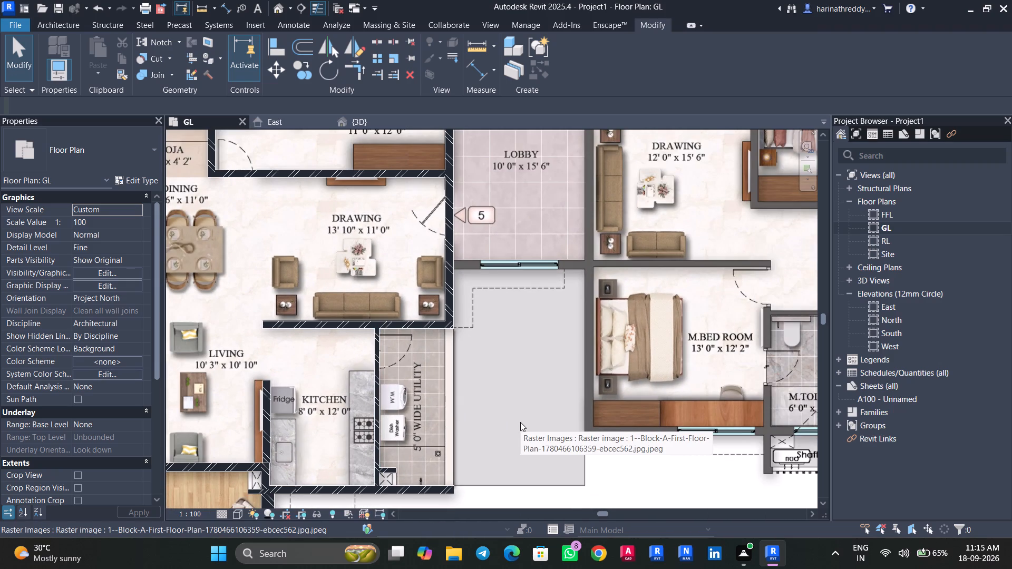
pyautogui.scroll(-3, 520, 422)
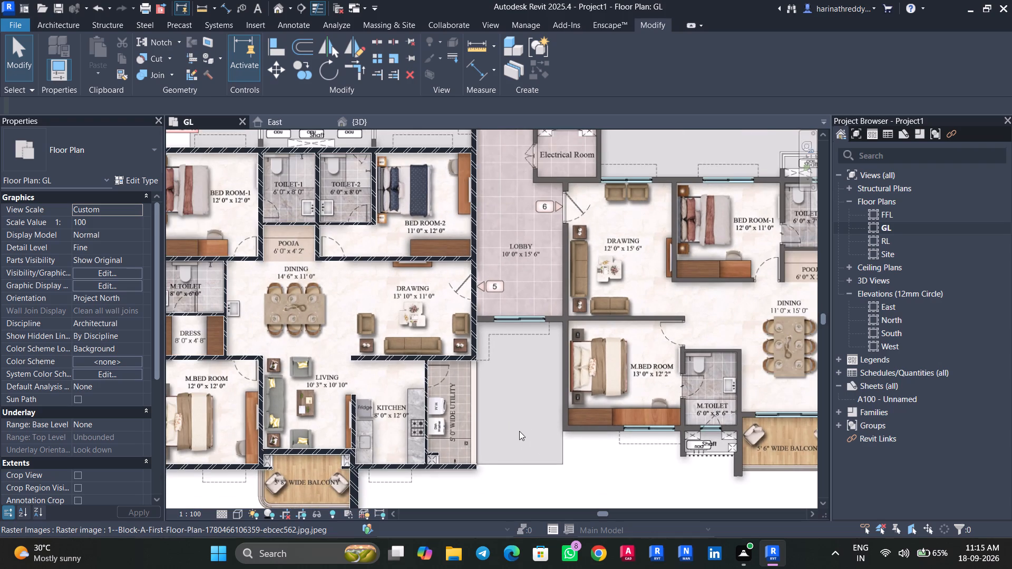
pyautogui.moveTo(521, 431); pyautogui.dragTo(580, 386, button='middle')
pyautogui.moveTo(580, 386); pyautogui.dragTo(598, 423, button='middle')
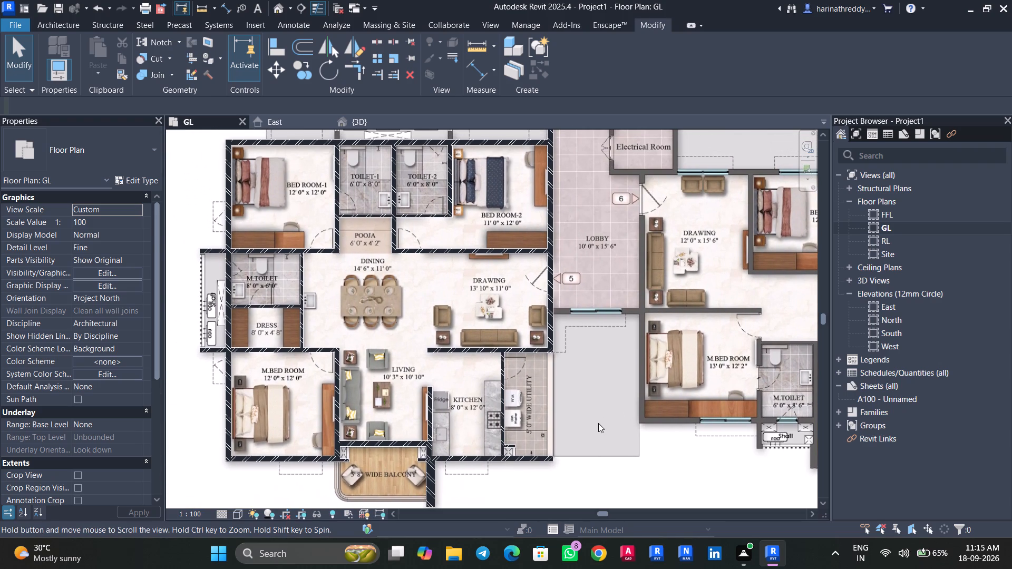
pyautogui.scroll(9, 368, 389)
pyautogui.scroll(-3, 408, 407)
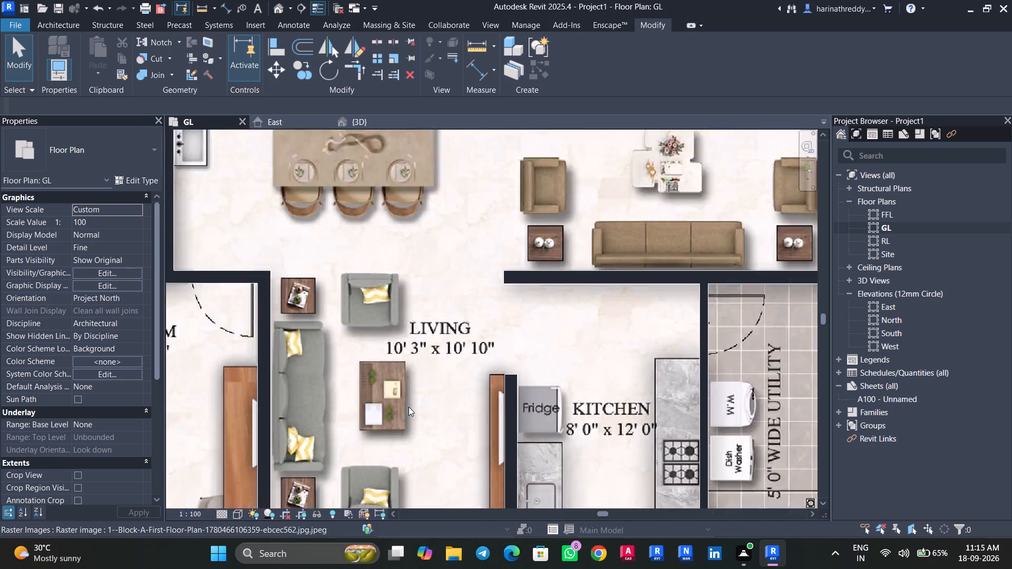
pyautogui.scroll(-2, 408, 407)
pyautogui.scroll(1, 408, 408)
pyautogui.moveTo(408, 408); pyautogui.dragTo(451, 435, button='middle')
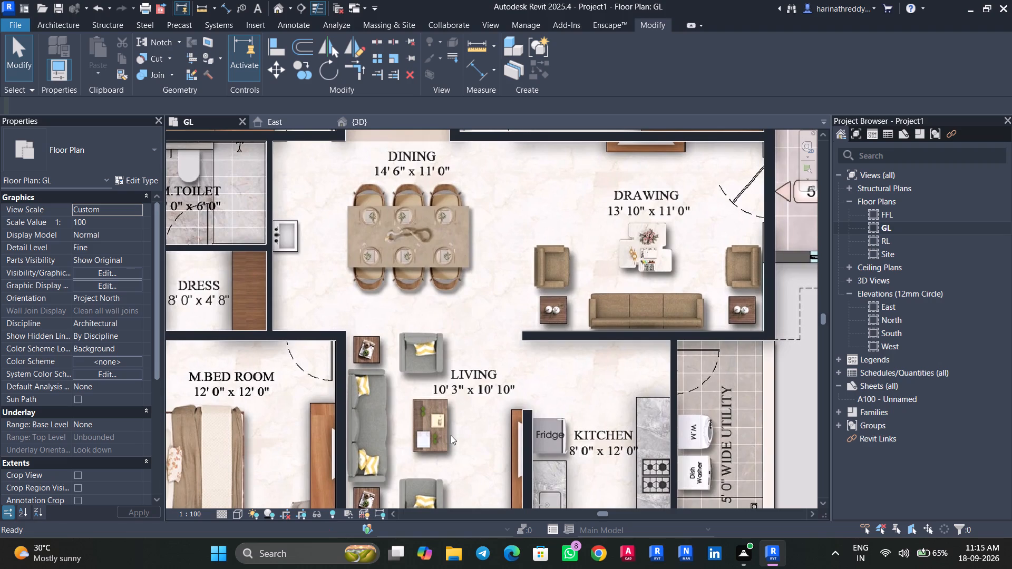
pyautogui.scroll(-2, 451, 435)
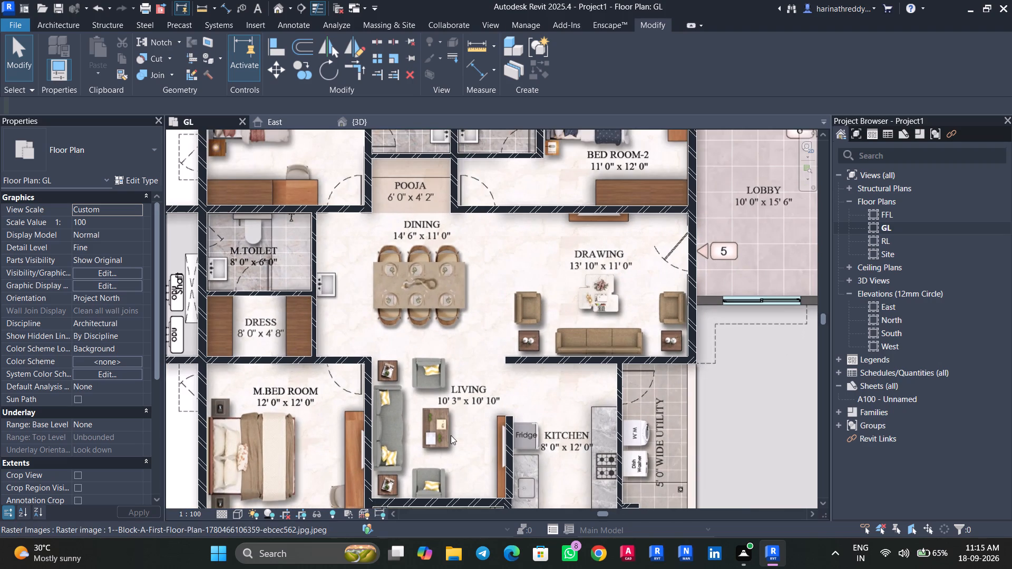
pyautogui.scroll(-2, 451, 435)
pyautogui.scroll(6, 405, 251)
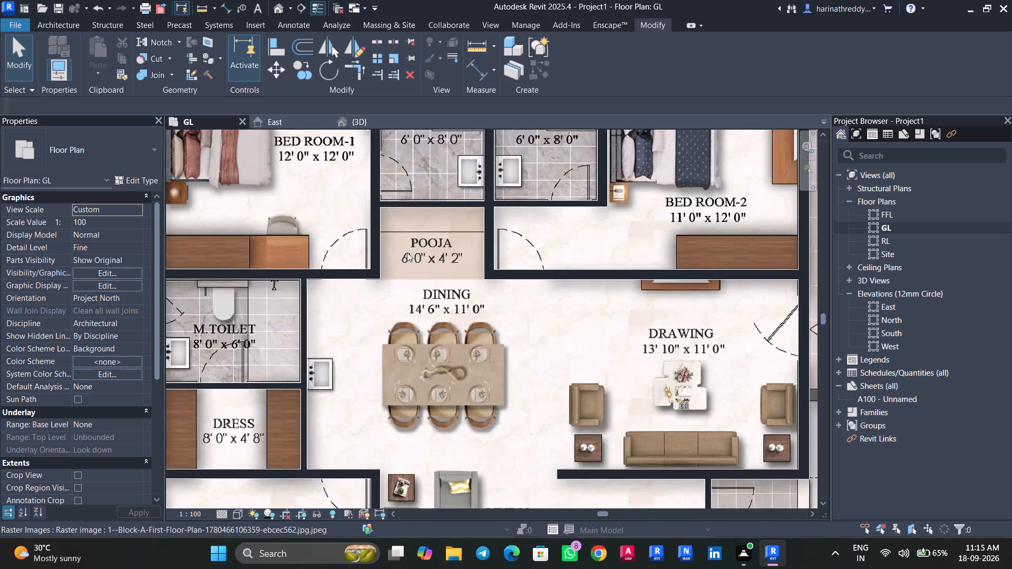
pyautogui.scroll(2, 407, 252)
pyautogui.moveTo(411, 262); pyautogui.dragTo(421, 323, button='middle')
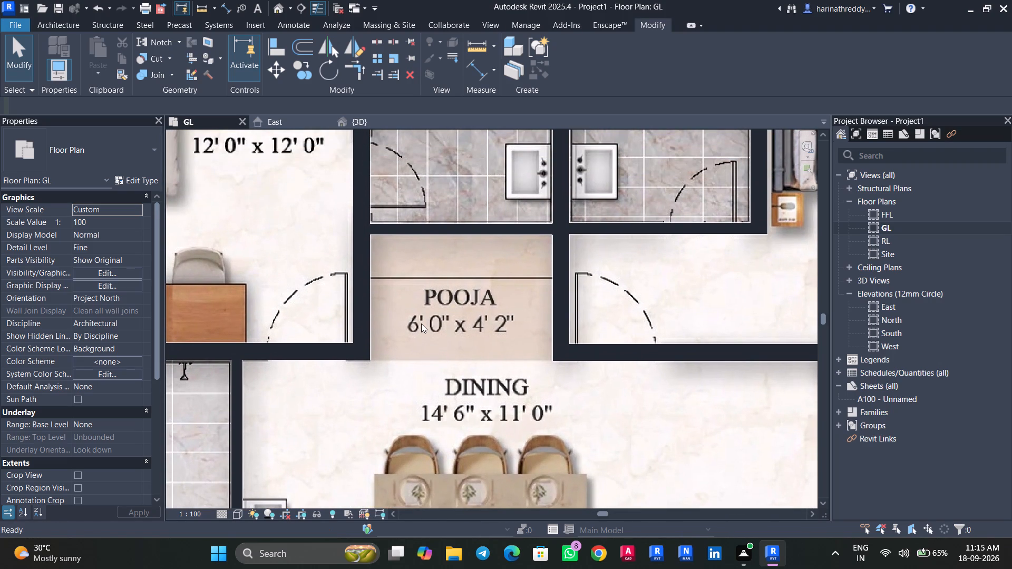
pyautogui.scroll(-6, 421, 323)
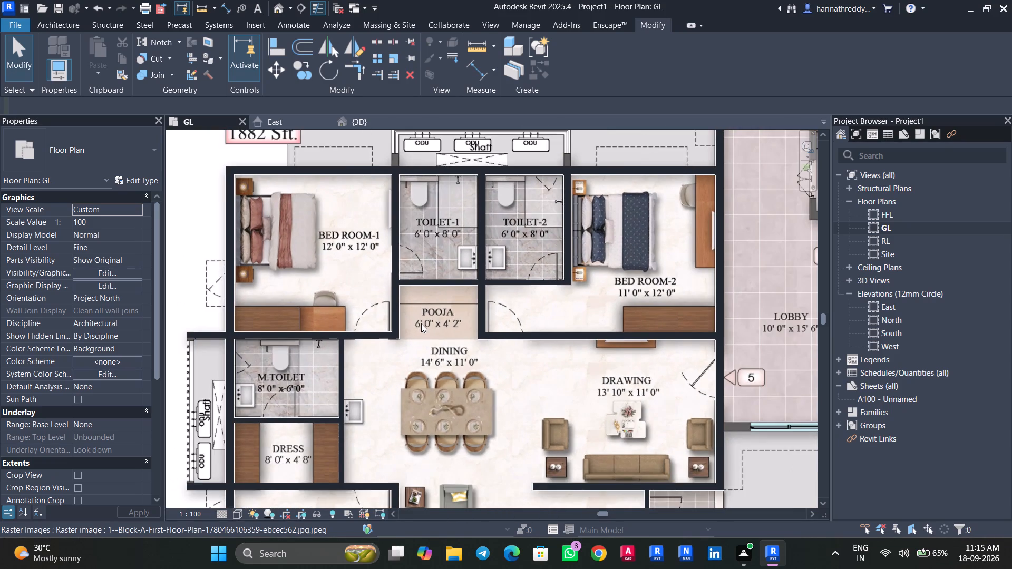
pyautogui.scroll(1, 391, 353)
pyautogui.moveTo(391, 353); pyautogui.dragTo(491, 266, button='middle')
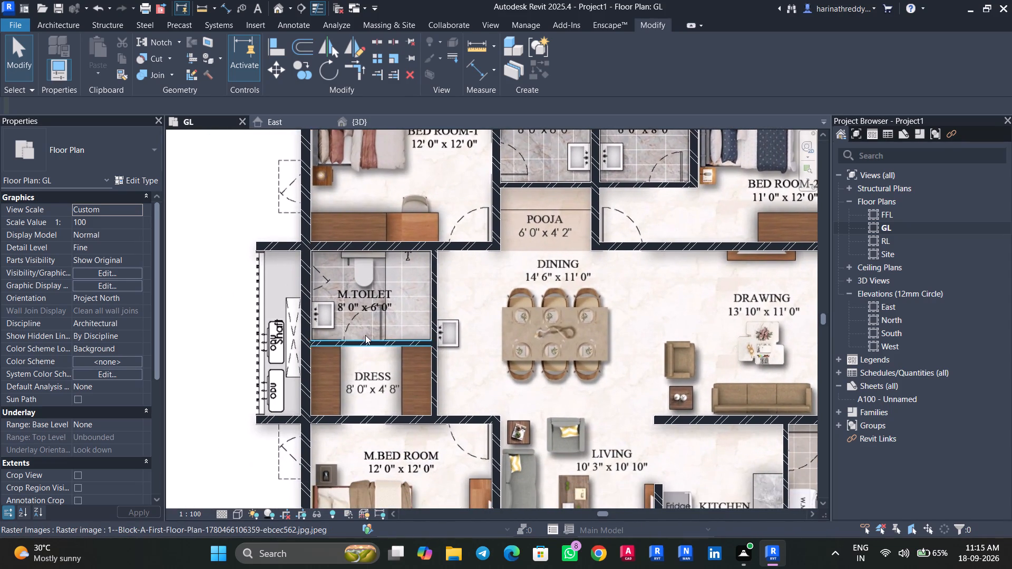
pyautogui.scroll(4, 365, 335)
pyautogui.scroll(-3, 337, 413)
pyautogui.scroll(1, 337, 413)
pyautogui.scroll(-8, 343, 405)
pyautogui.moveTo(346, 442); pyautogui.dragTo(346, 387, button='middle')
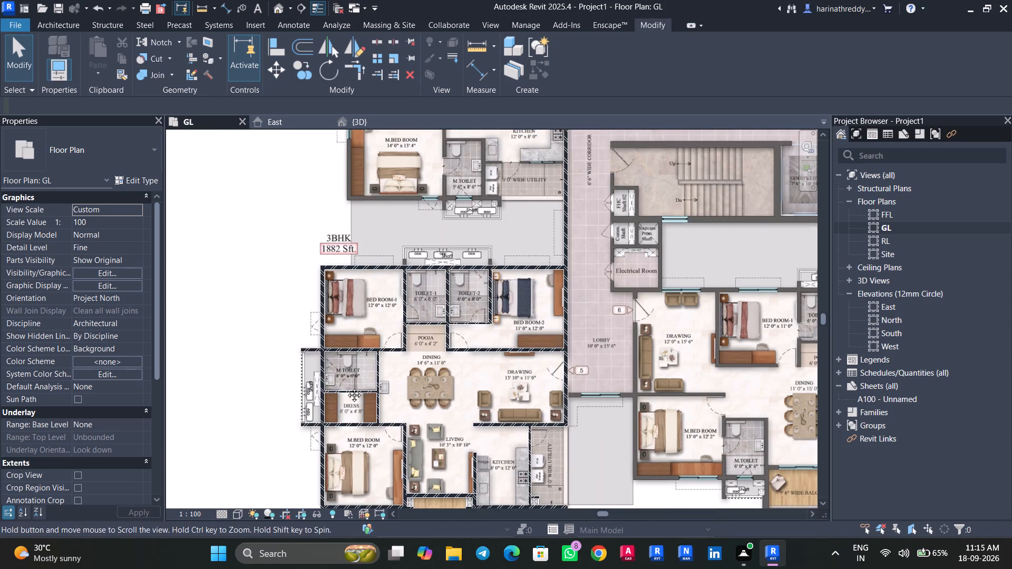
pyautogui.moveTo(346, 387); pyautogui.dragTo(339, 335, button='middle')
# Set the floor plan raster image's draw layer to Foreground.
pyautogui.click(251, 406)
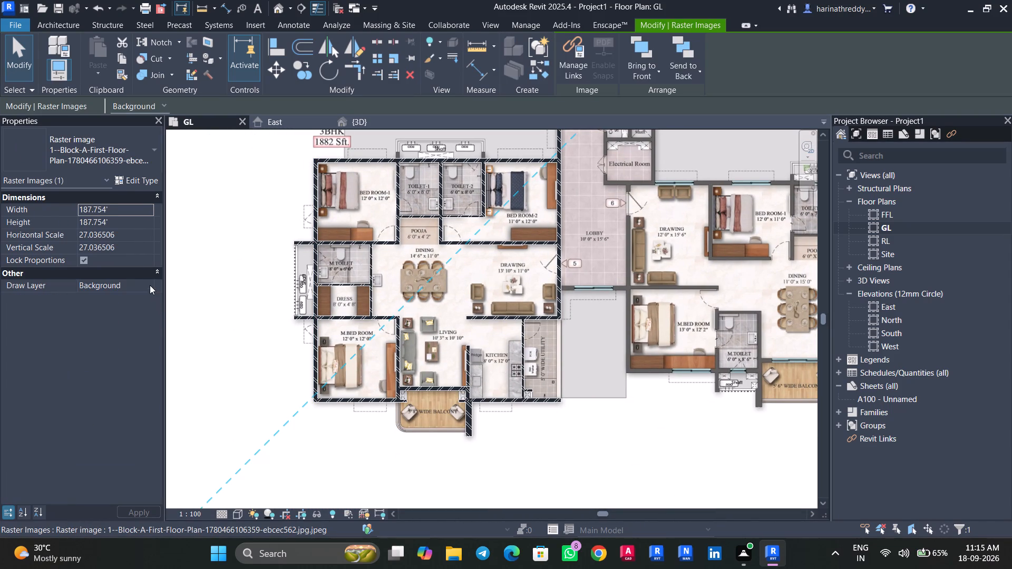
pyautogui.click(150, 285)
pyautogui.click(124, 308)
# Measure the width of the M.Bed Room door opening between its two wall ends.
pyautogui.scroll(9, 339, 358)
pyautogui.click(387, 335)
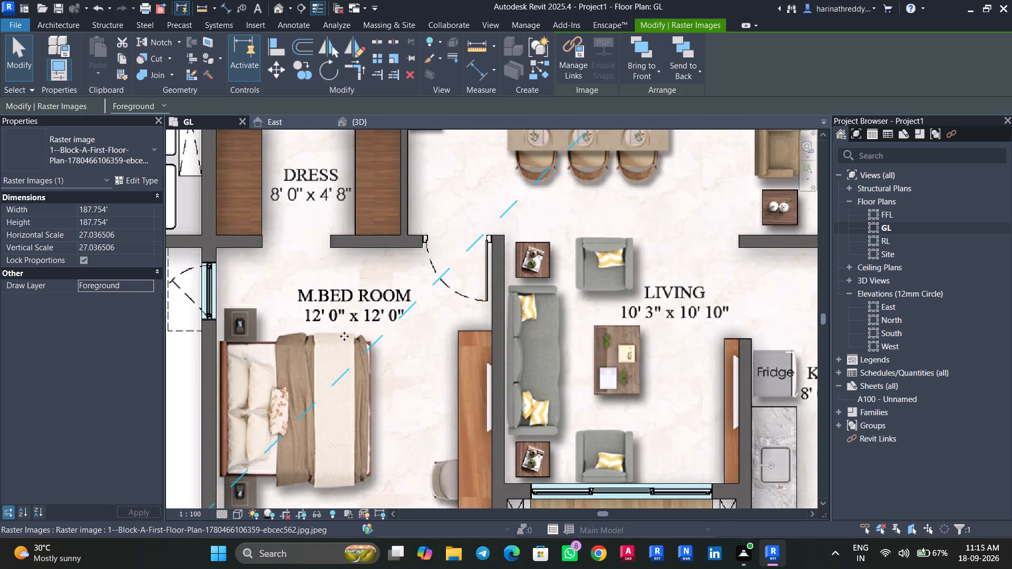
pyautogui.moveTo(363, 327); pyautogui.dragTo(329, 415, button='middle')
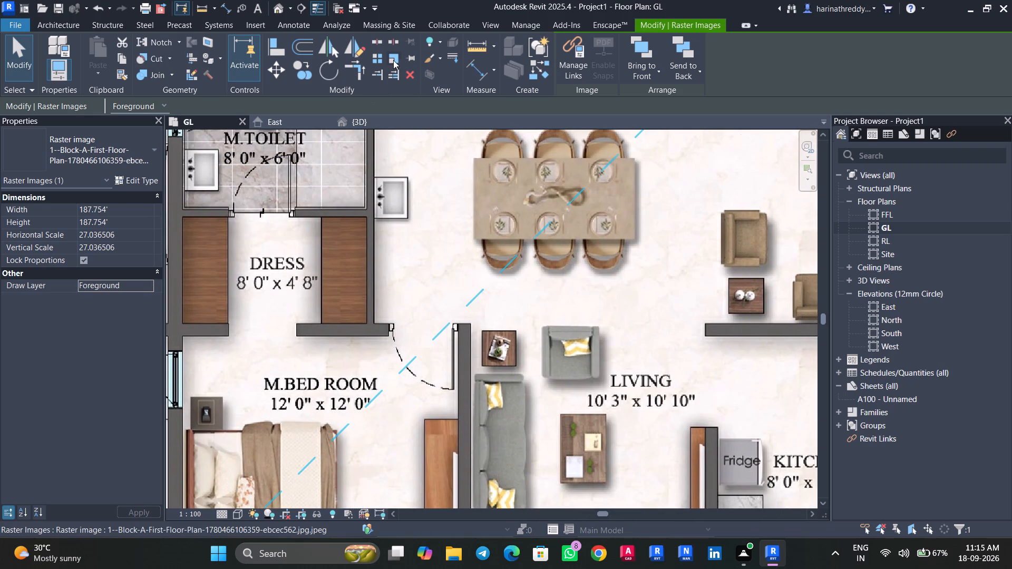
pyautogui.click(393, 60)
pyautogui.scroll(12, 384, 329)
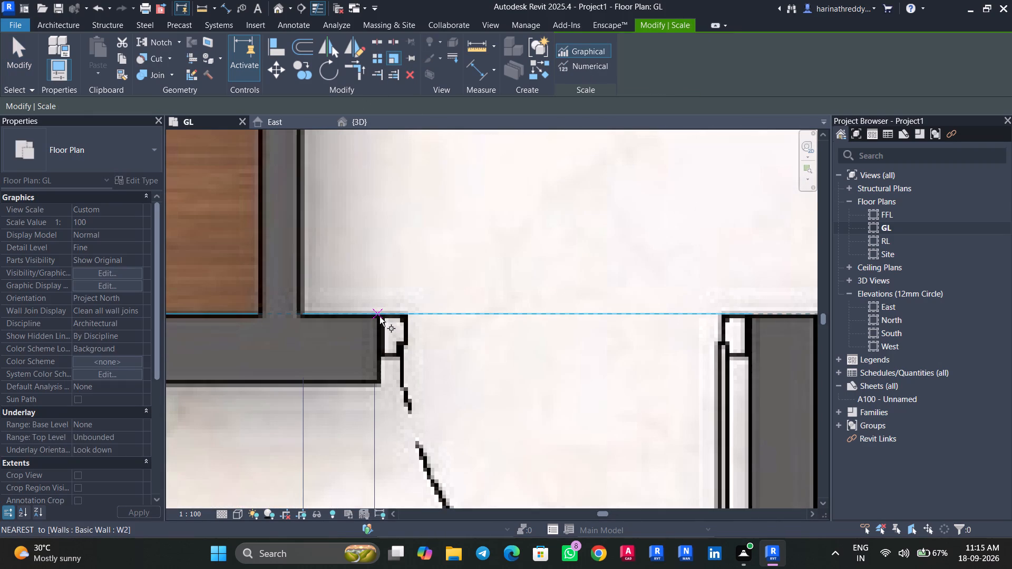
pyautogui.click(377, 317)
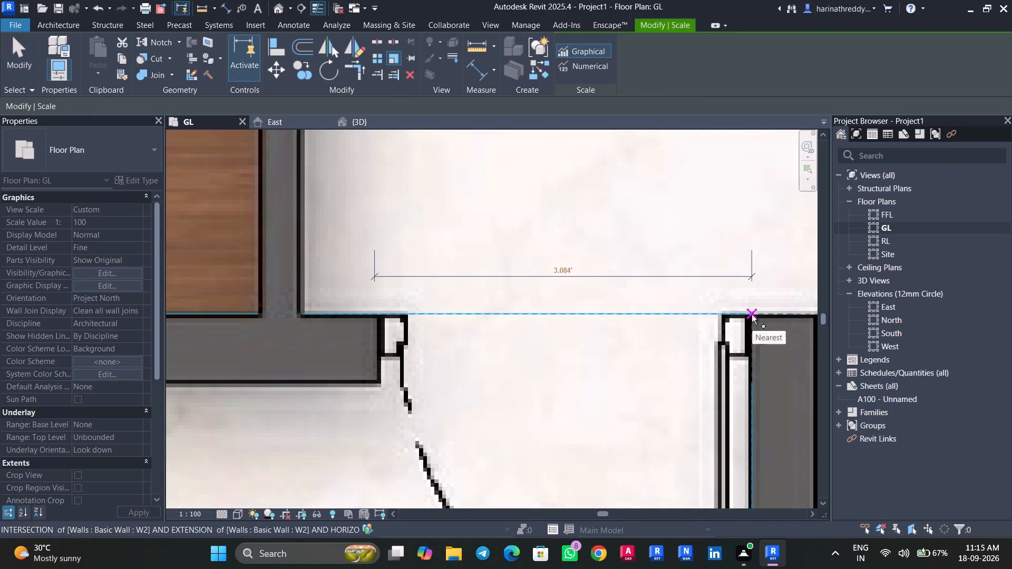
pyautogui.scroll(-9, 752, 315)
pyautogui.moveTo(751, 311); pyautogui.dragTo(509, 307, button='middle')
pyautogui.press('Escape')
pyautogui.press('Escape')
# Start the Door command and duplicate the Doors_IntSgl 810x2110mm type under the name 3' DOOR.
pyautogui.scroll(-4, 437, 344)
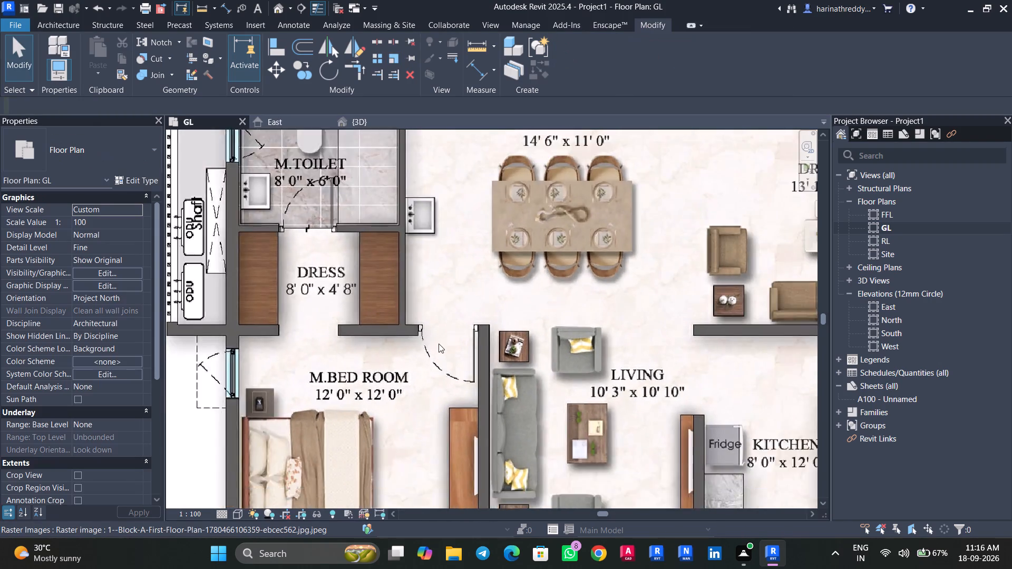
pyautogui.scroll(-3, 439, 344)
pyautogui.write('DR')
pyautogui.click(45, 153)
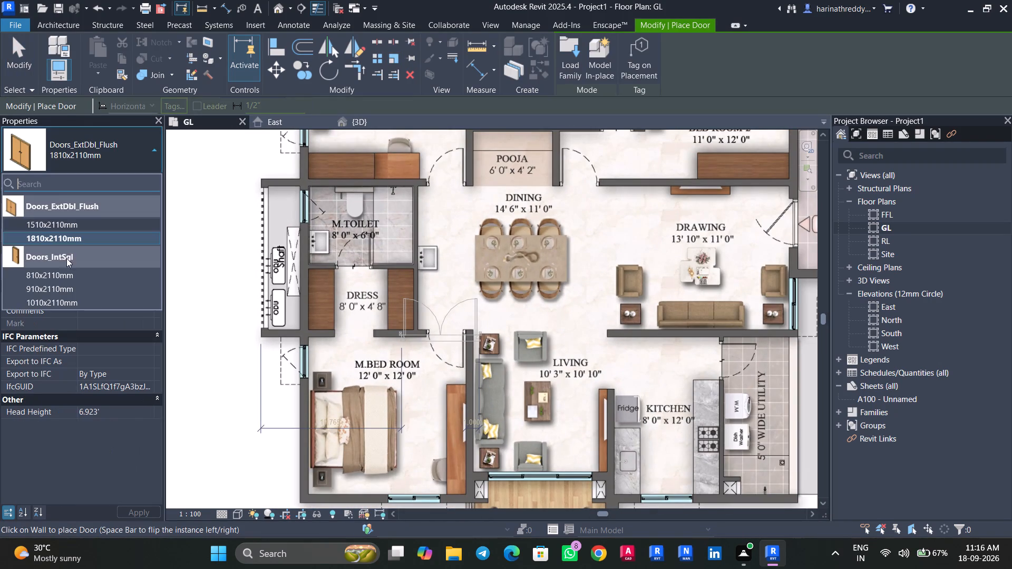
pyautogui.click(66, 275)
pyautogui.click(140, 178)
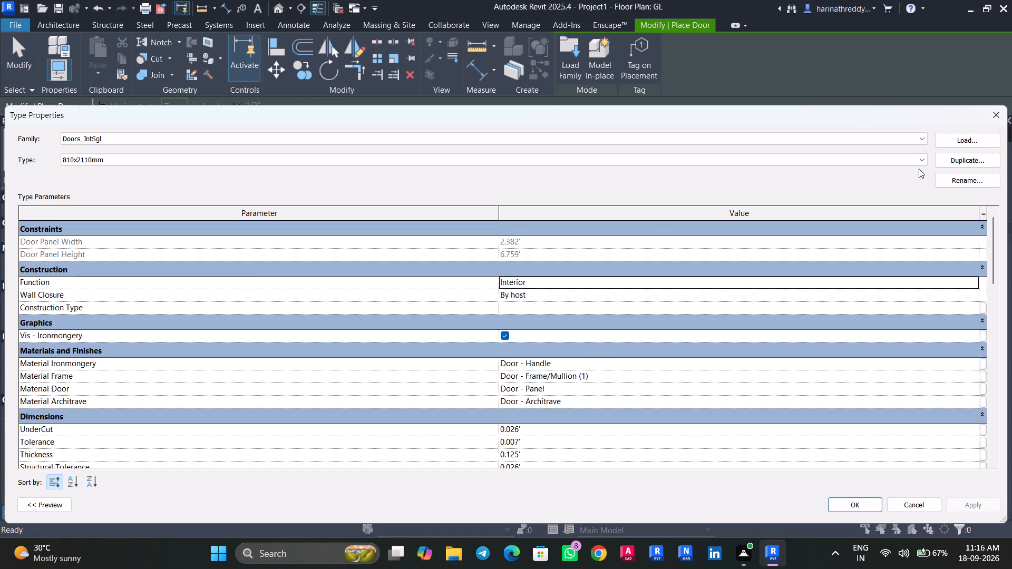
pyautogui.click(967, 153)
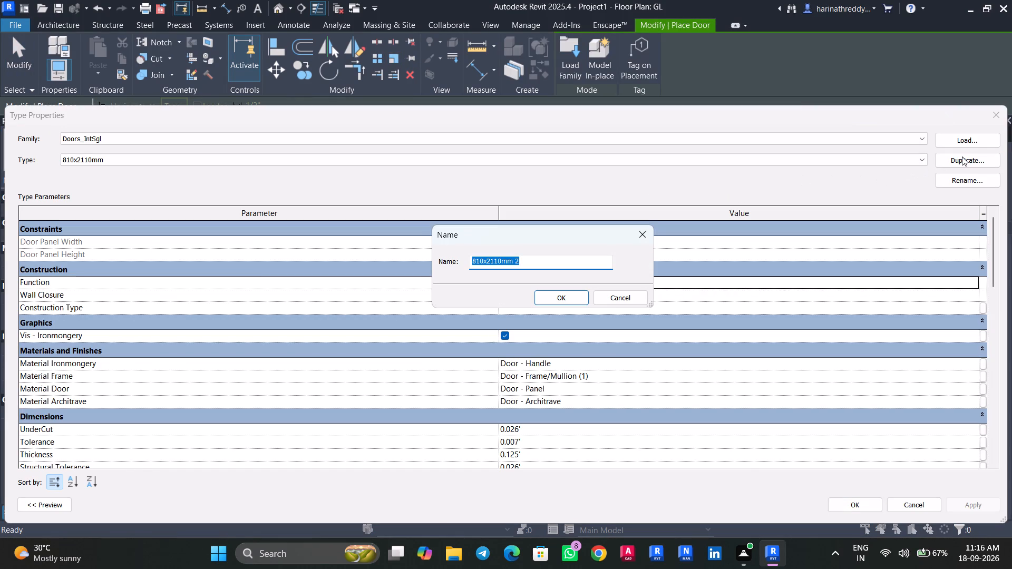
pyautogui.write("3' DOOR")
pyautogui.click(549, 299)
# Set the 3' DOOR type's Rough Width to 3' and apply it.
pyautogui.scroll(-4, 553, 312)
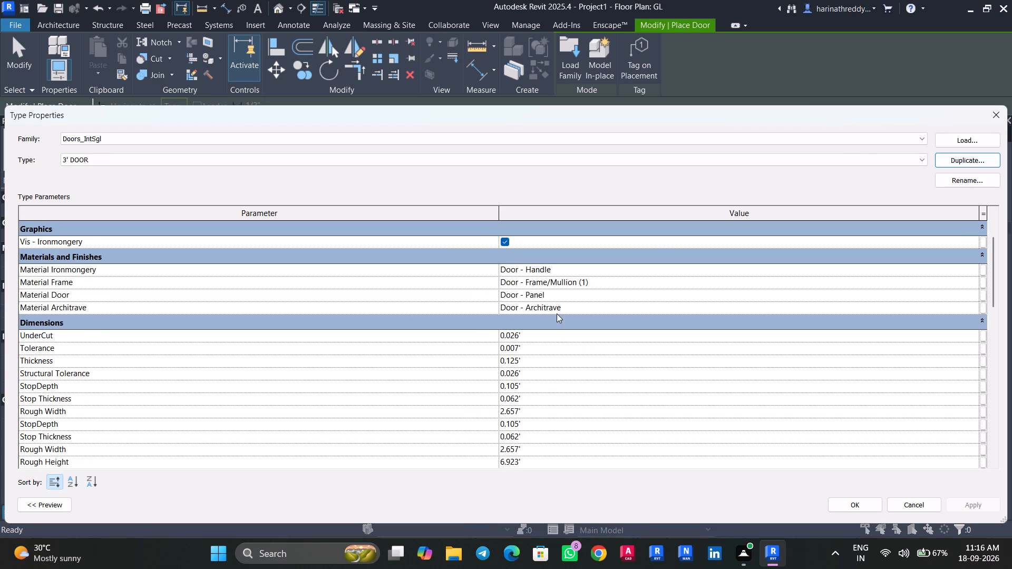
pyautogui.click(555, 388)
pyautogui.write("3'")
pyautogui.press('Return')
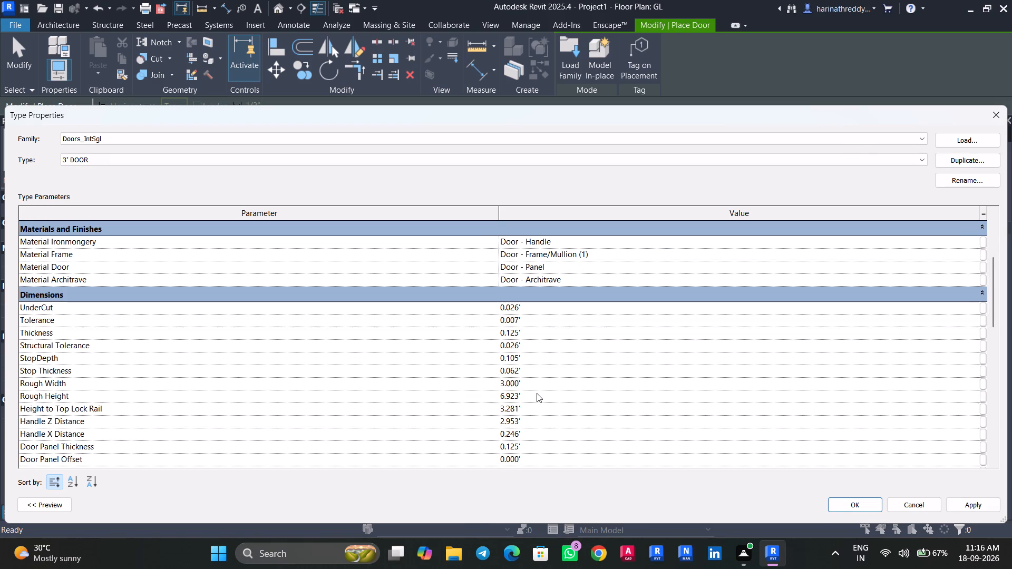
pyautogui.click(953, 503)
pyautogui.click(874, 509)
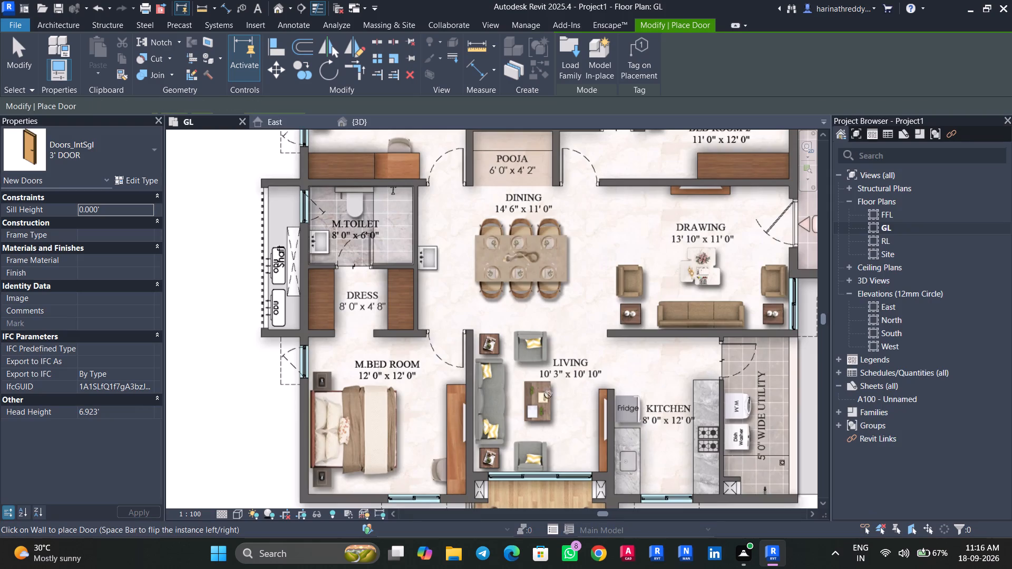
# Place a 3' DOOR in the M.Bed Room entrance, flipped to hinge beside the living room wall and swing into the bedroom.
pyautogui.scroll(9, 465, 342)
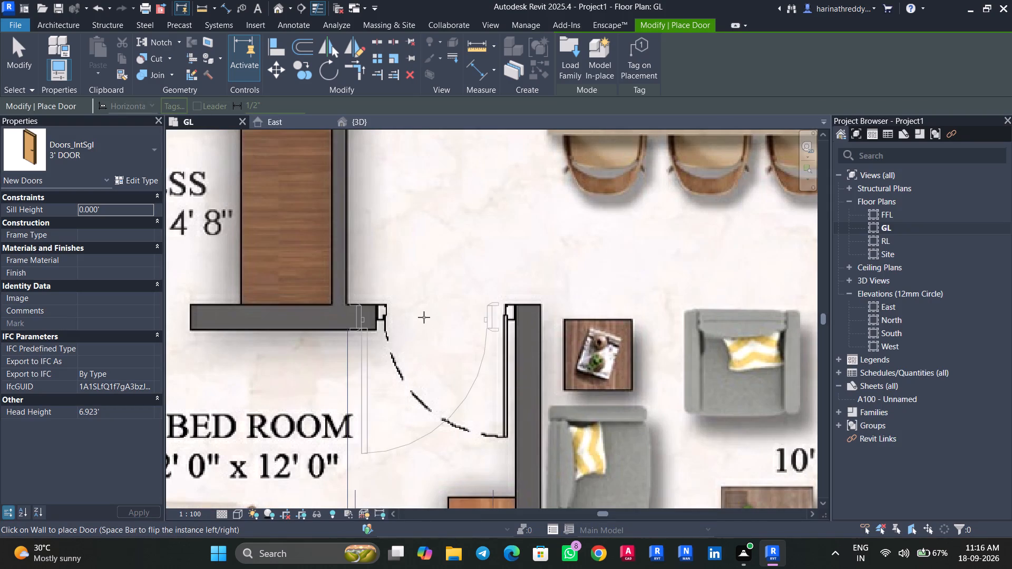
pyautogui.press('space')
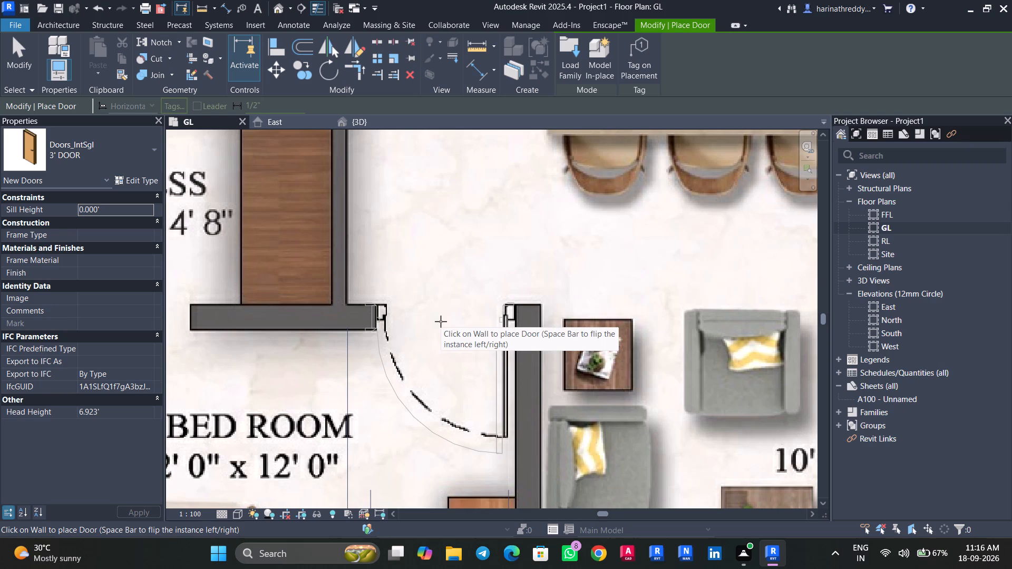
pyautogui.click(441, 321)
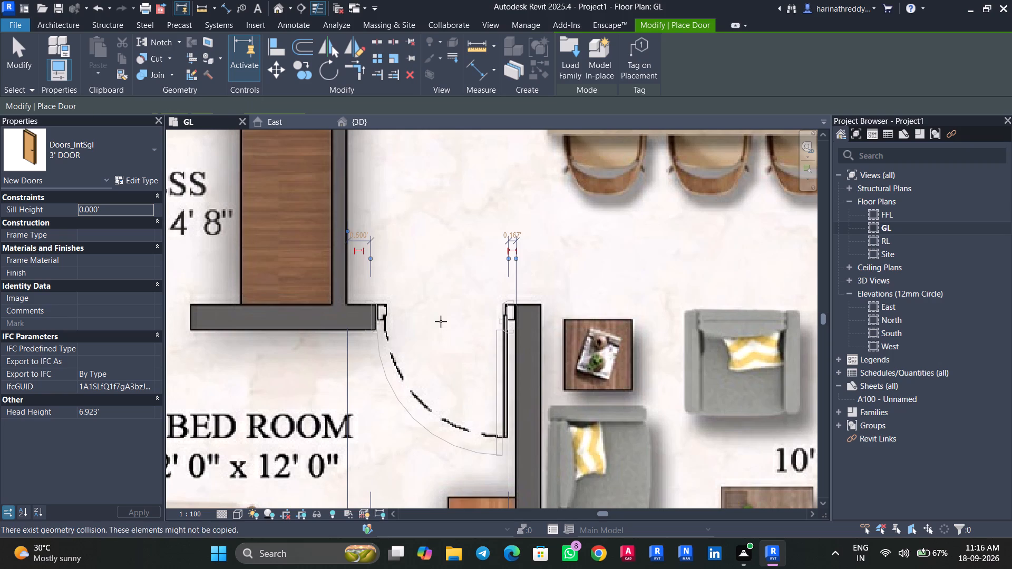
# Place a 3' DOOR in the Bed Room-1 entrance, flipped to hinge beside the Pooja wall and swing into the bedroom.
pyautogui.scroll(-12, 375, 382)
pyautogui.scroll(9, 387, 260)
pyautogui.press('space')
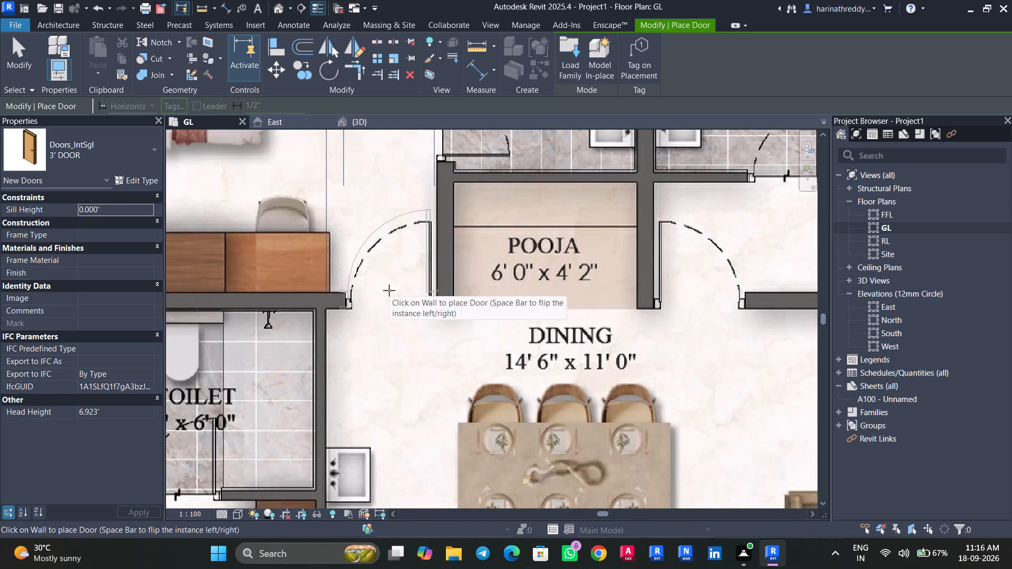
pyautogui.scroll(4, 389, 290)
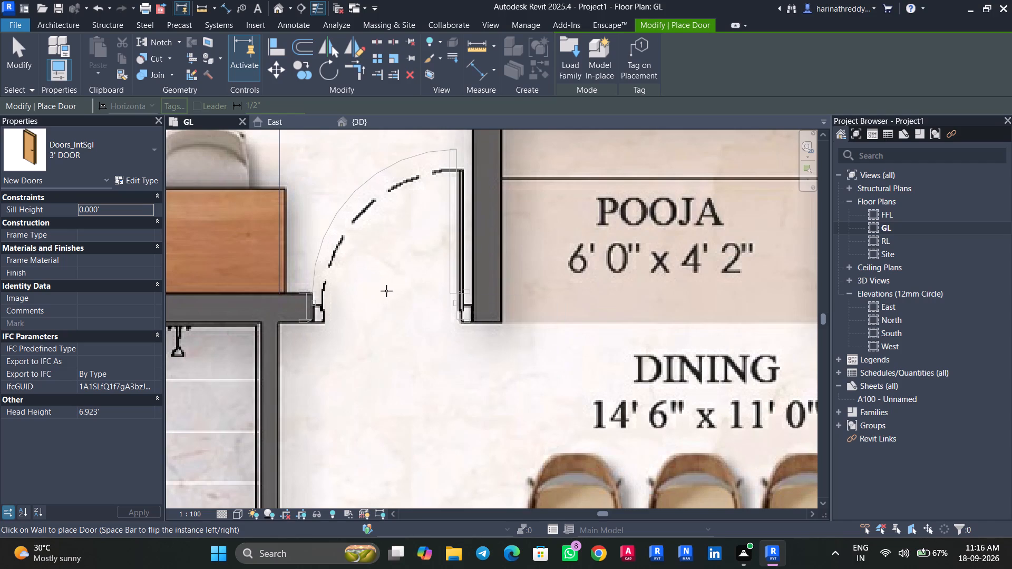
pyautogui.click(386, 292)
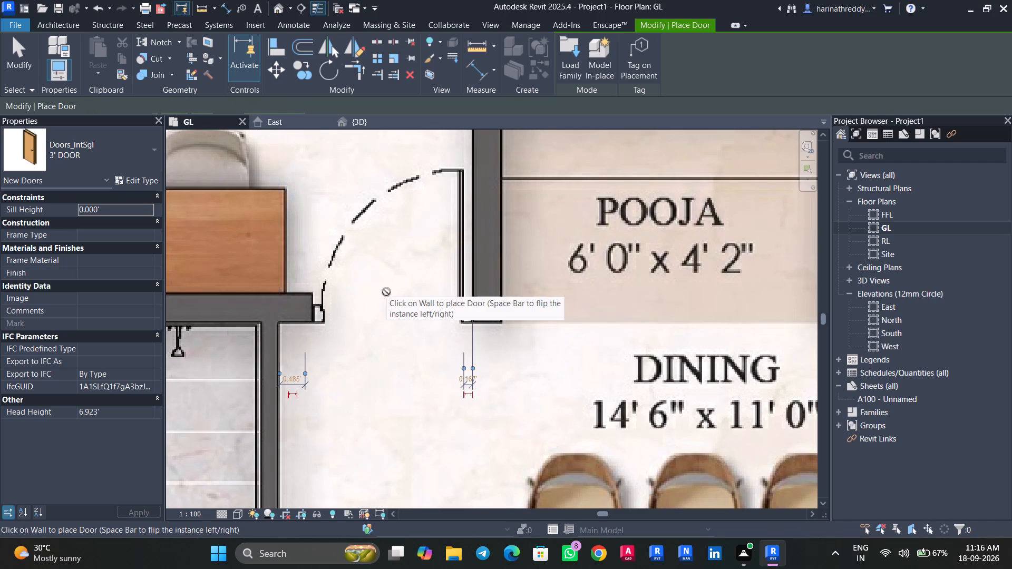
# Place a 3' DOOR in the Bed Room-2 entrance, flipped to hinge beside the Pooja wall and swing into the bedroom.
pyautogui.scroll(-2, 386, 292)
pyautogui.scroll(1, 386, 292)
pyautogui.scroll(-4, 386, 292)
pyautogui.moveTo(660, 299); pyautogui.dragTo(519, 338, button='middle')
pyautogui.press('space')
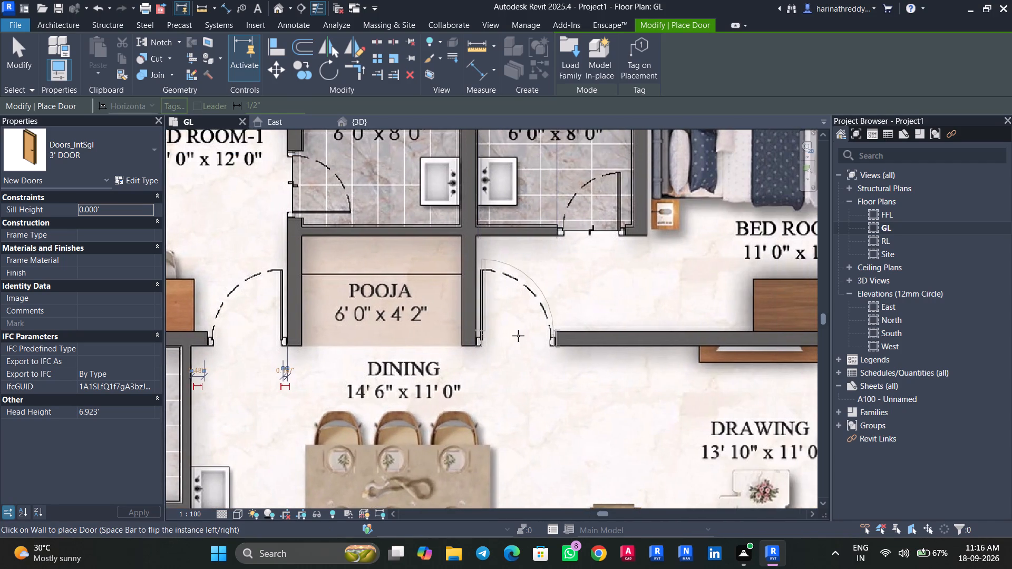
pyautogui.scroll(7, 518, 336)
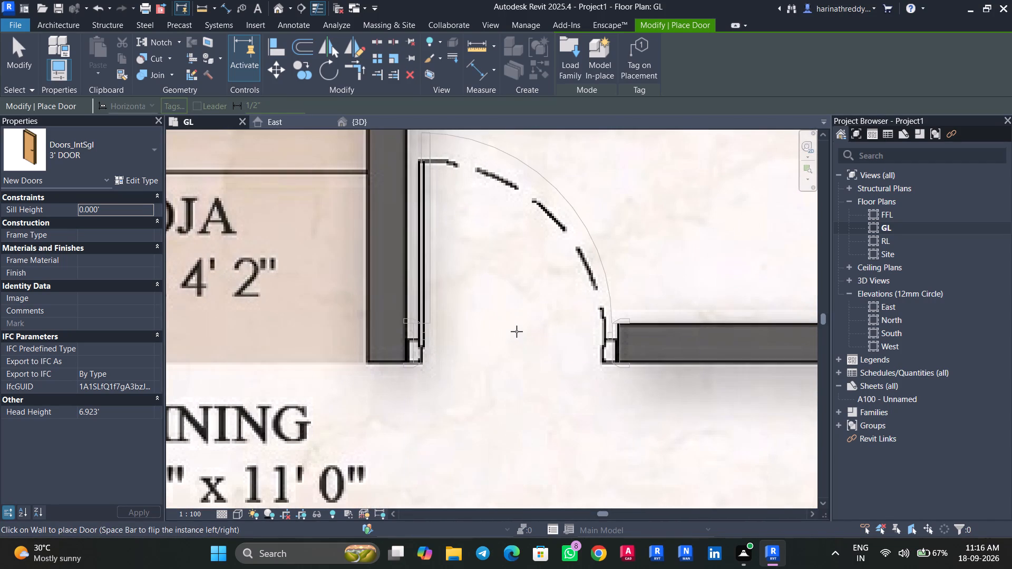
pyautogui.click(517, 331)
# Examine flat 5's main entrance in the Drawing room and the other flats across the Block A plan, ending door placement along the way.
pyautogui.scroll(-11, 517, 331)
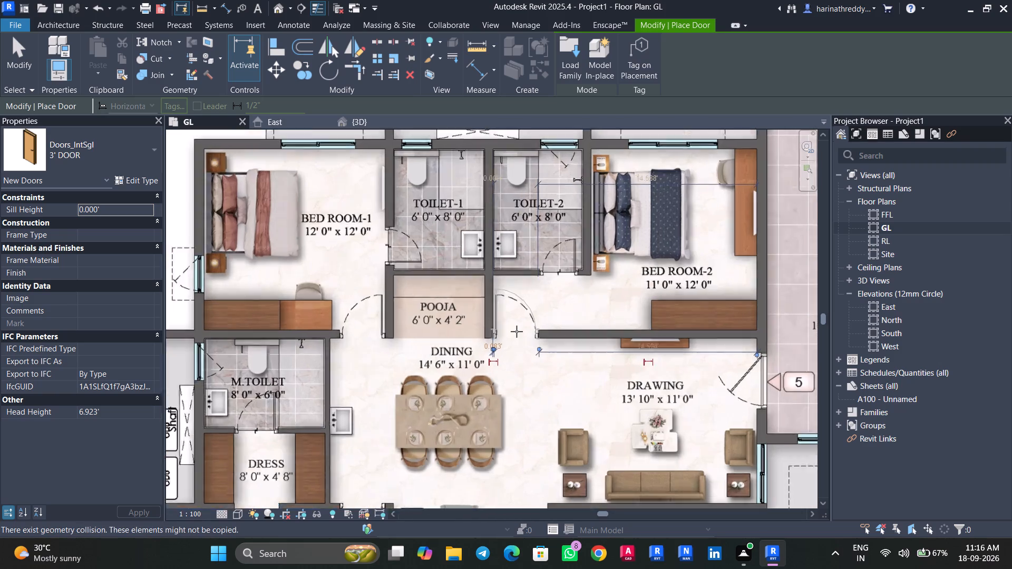
pyautogui.scroll(-1, 517, 331)
pyautogui.scroll(4, 739, 374)
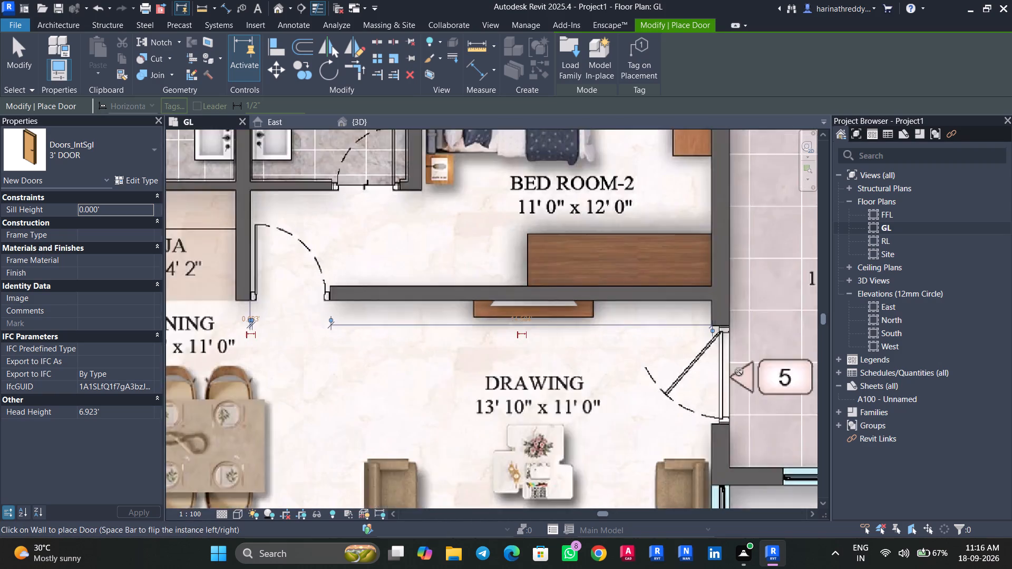
pyautogui.scroll(7, 739, 372)
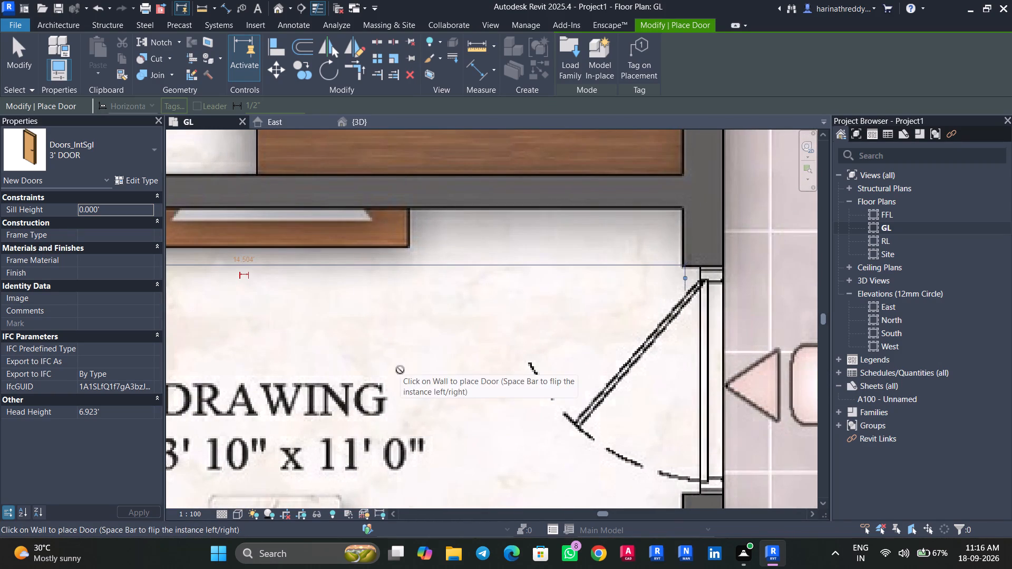
pyautogui.scroll(-17, 400, 370)
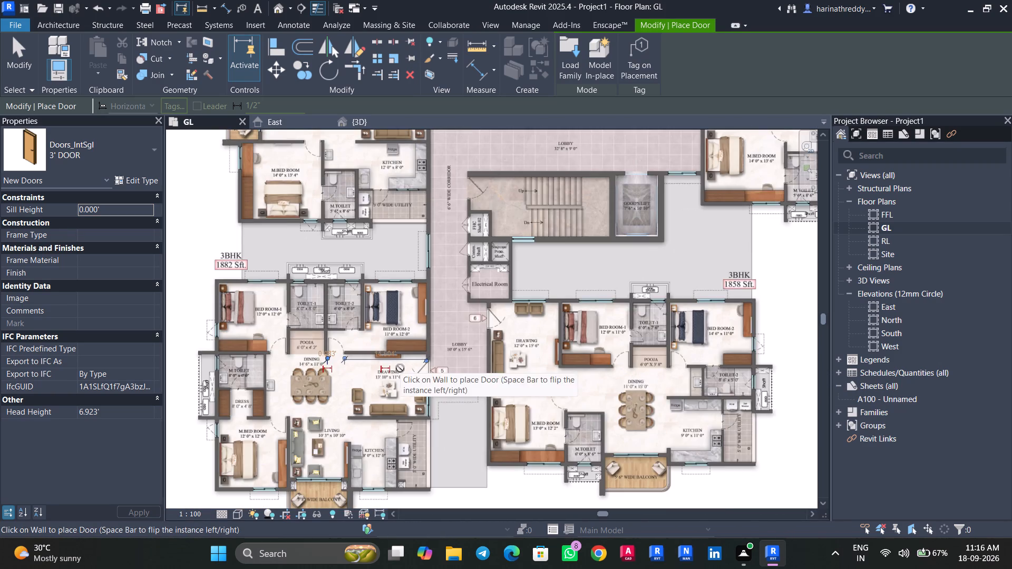
pyautogui.scroll(-5, 400, 368)
pyautogui.scroll(8, 610, 150)
pyautogui.moveTo(551, 185); pyautogui.dragTo(566, 393, button='middle')
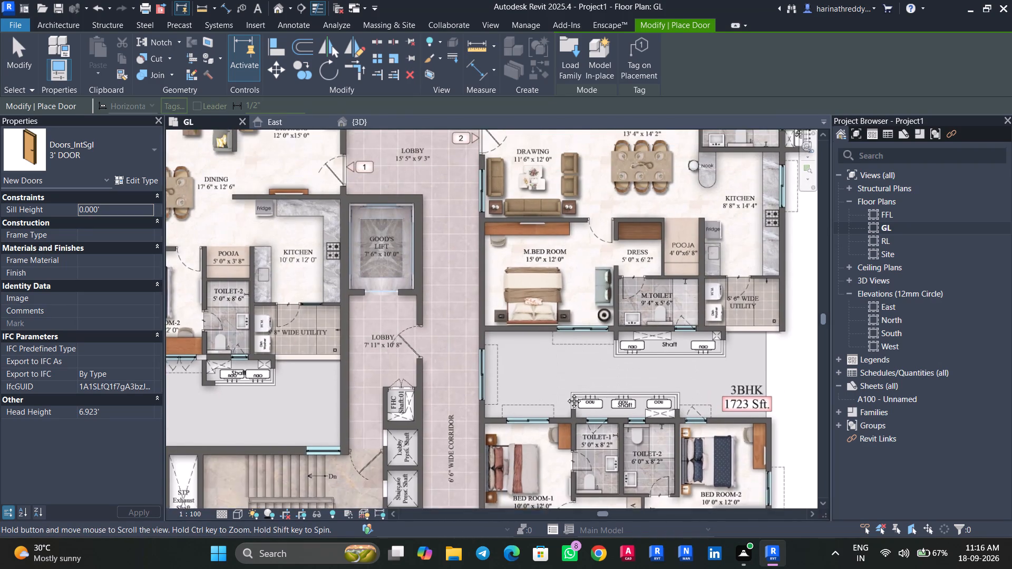
pyautogui.moveTo(566, 393); pyautogui.dragTo(583, 371, button='middle')
pyautogui.scroll(-6, 583, 371)
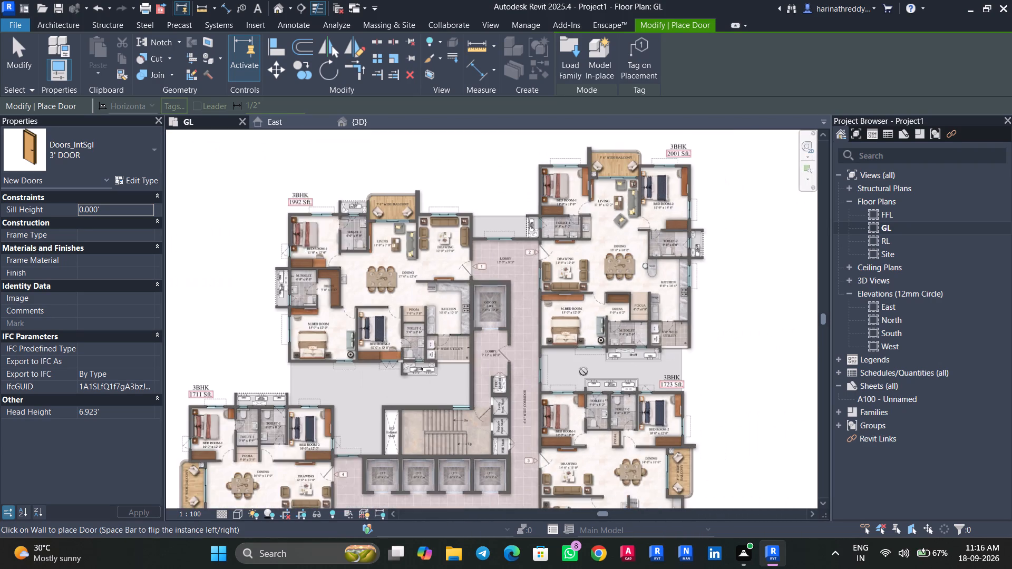
pyautogui.scroll(-2, 583, 371)
pyautogui.moveTo(583, 371); pyautogui.dragTo(515, 0, button='middle')
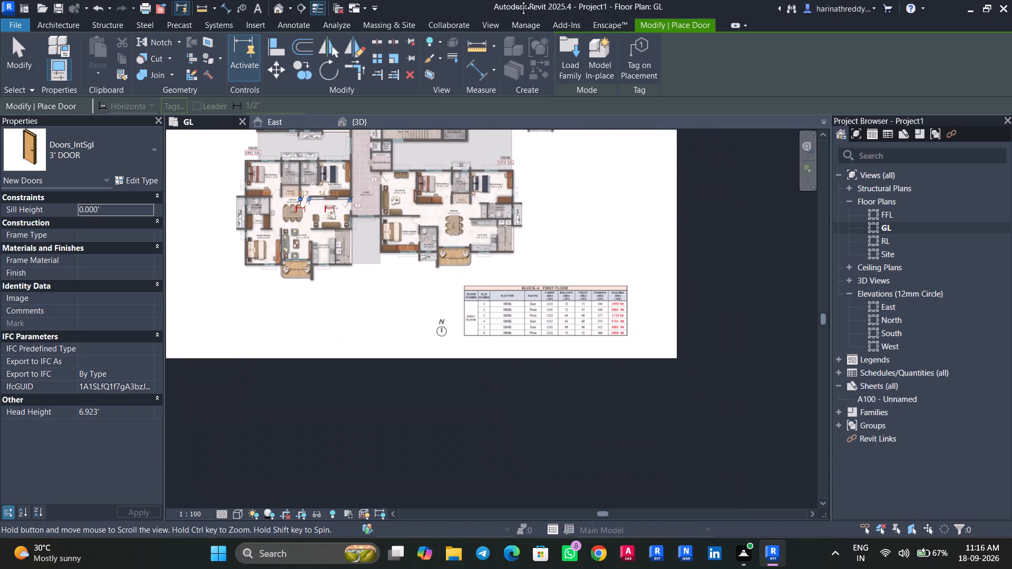
pyautogui.moveTo(515, 0); pyautogui.dragTo(576, 292, button='middle')
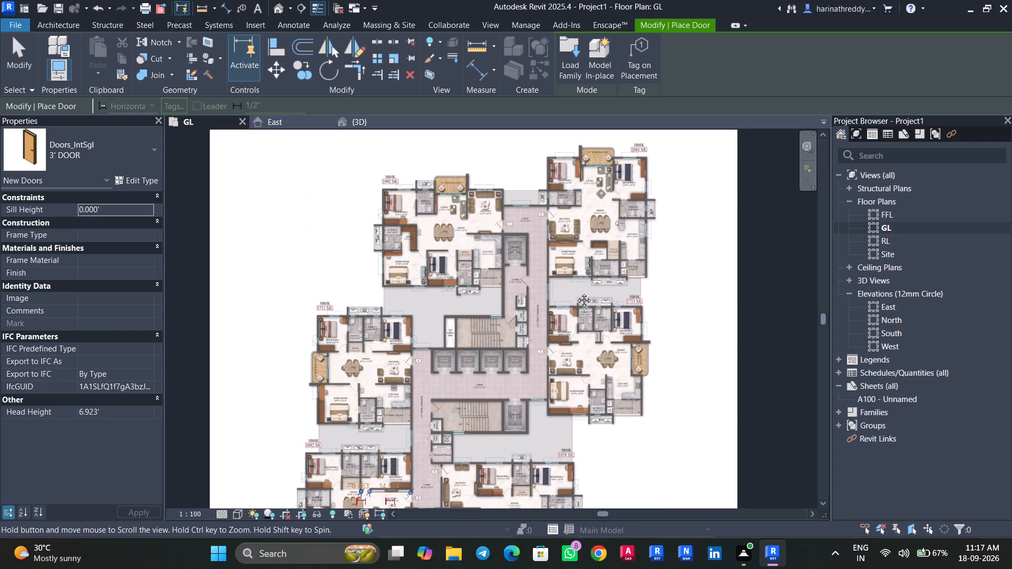
pyautogui.moveTo(576, 292); pyautogui.dragTo(561, 90, button='middle')
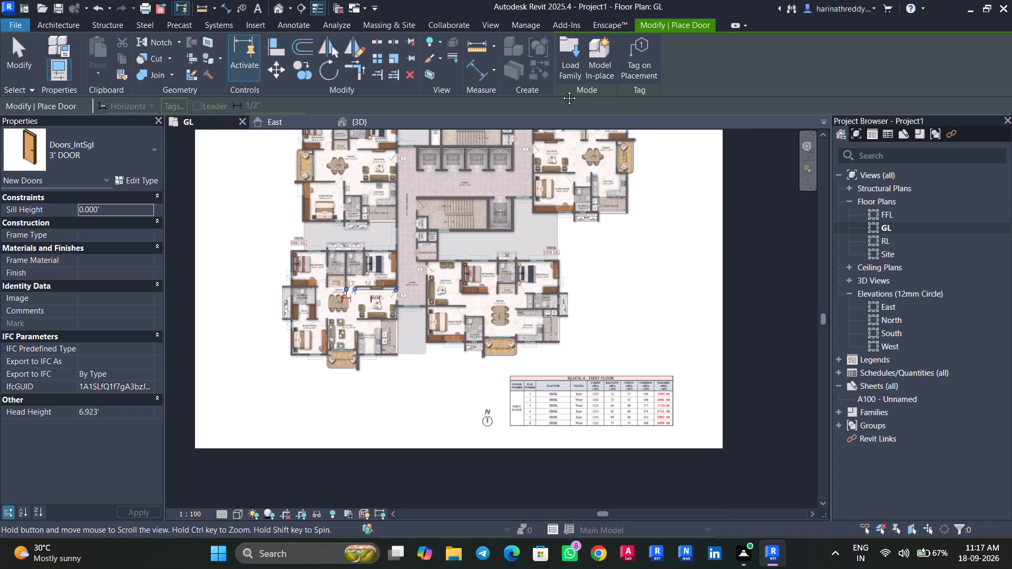
pyautogui.moveTo(561, 90); pyautogui.dragTo(575, 242, button='middle')
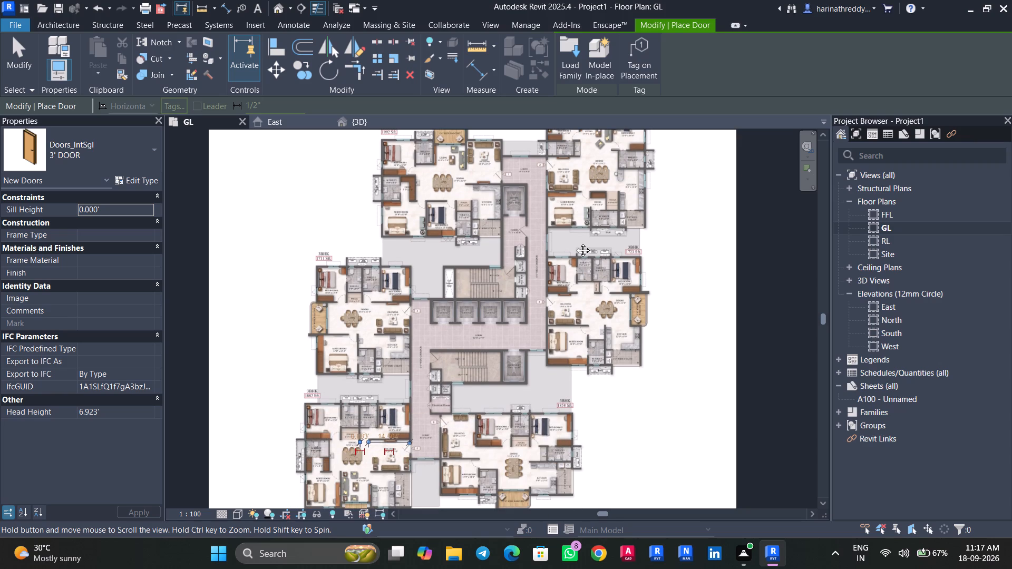
pyautogui.moveTo(575, 242); pyautogui.dragTo(576, 81, button='middle')
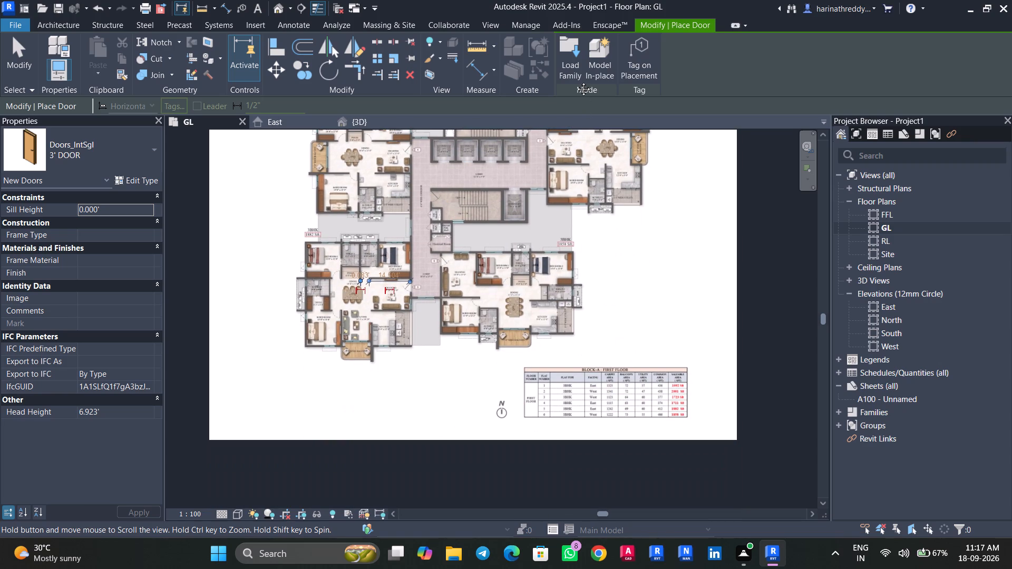
pyautogui.moveTo(576, 81); pyautogui.dragTo(576, 153, button='middle')
pyautogui.scroll(1, 576, 153)
pyautogui.press('Escape')
pyautogui.press('Escape')
pyautogui.scroll(7, 407, 456)
pyautogui.moveTo(407, 456); pyautogui.dragTo(319, 227, button='middle')
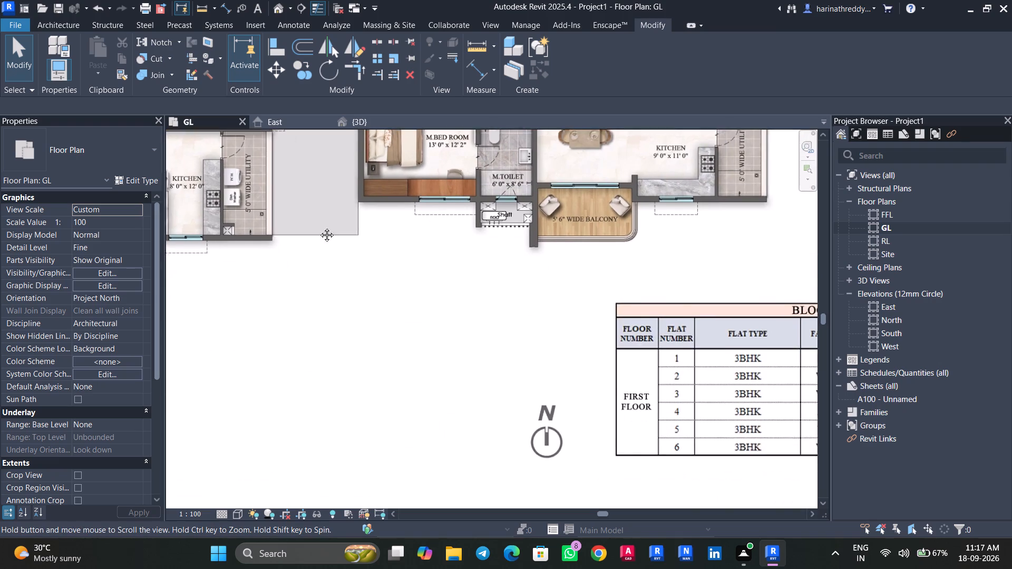
pyautogui.moveTo(319, 227); pyautogui.dragTo(106, 247, button='middle')
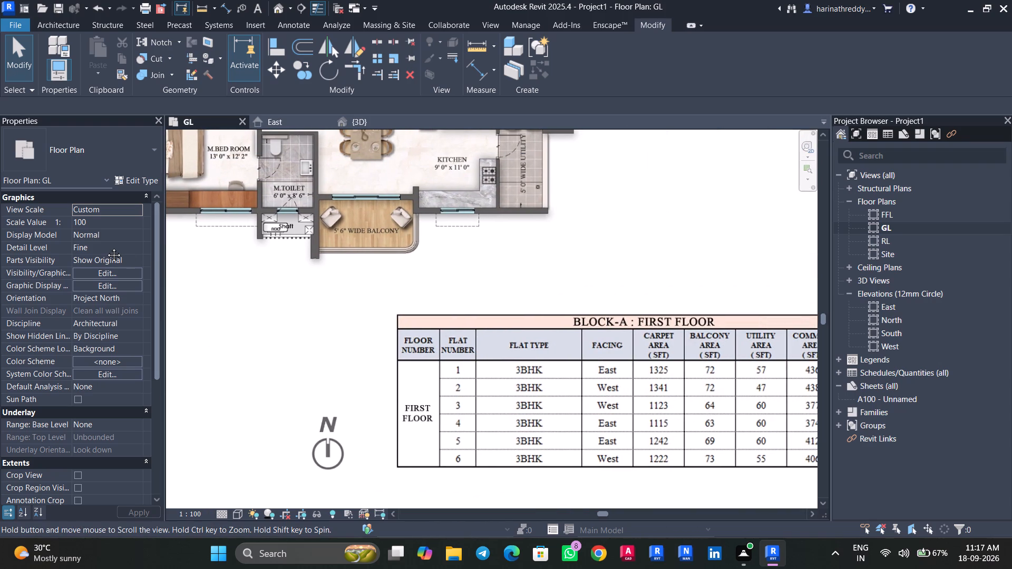
pyautogui.moveTo(106, 247); pyautogui.dragTo(492, 448, button='middle')
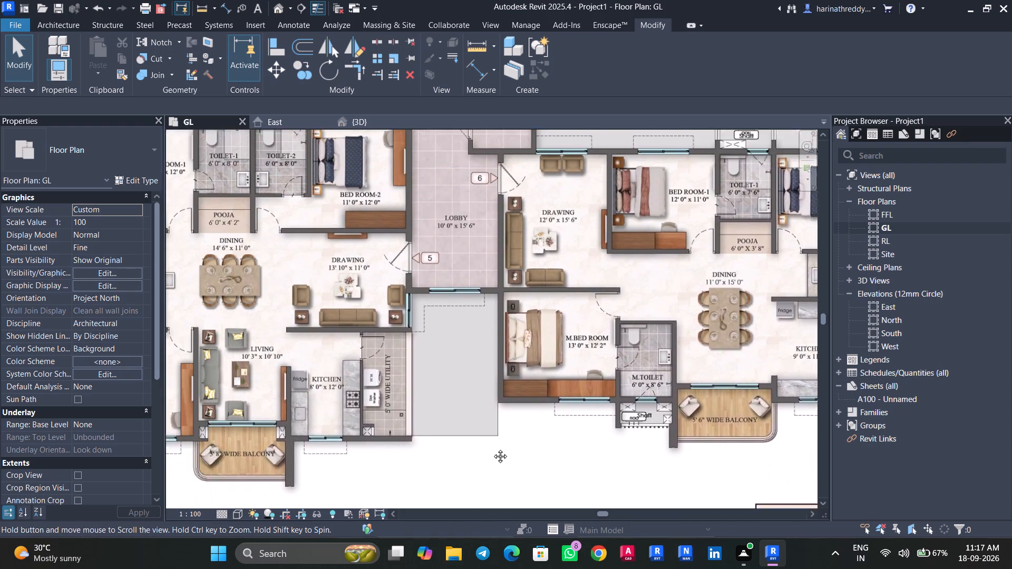
pyautogui.moveTo(492, 448); pyautogui.dragTo(588, 494, button='middle')
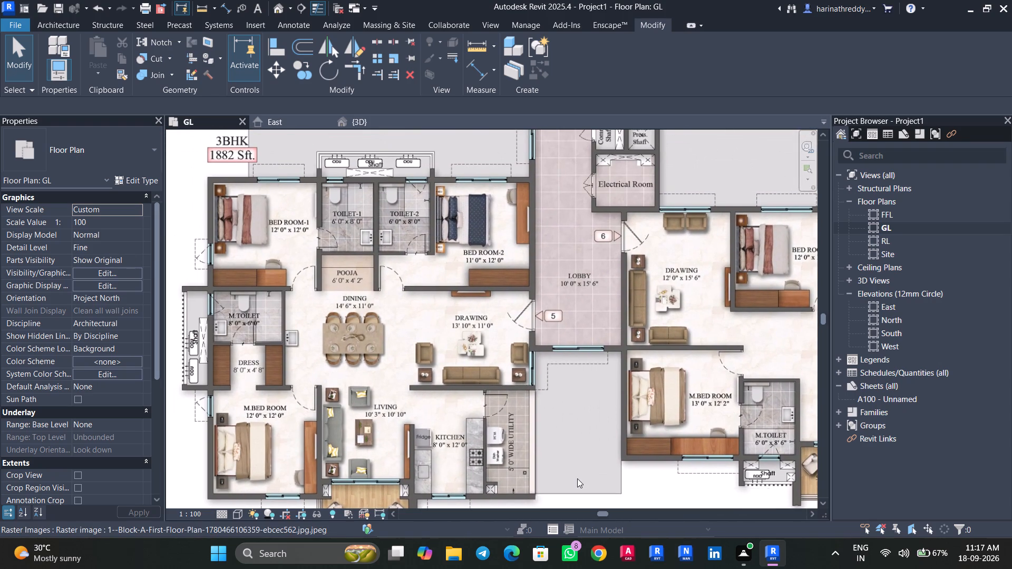
pyautogui.scroll(-4, 577, 478)
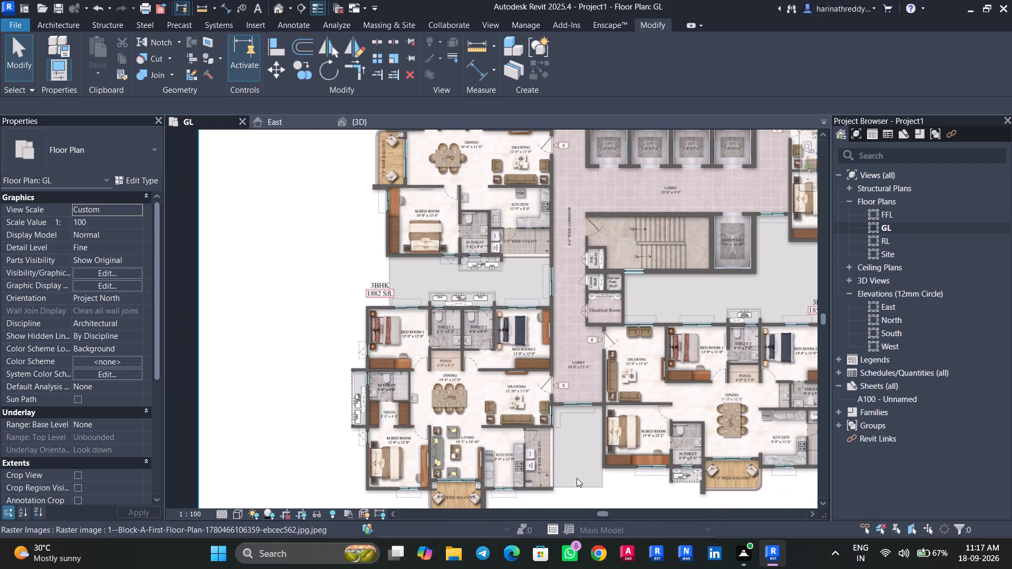
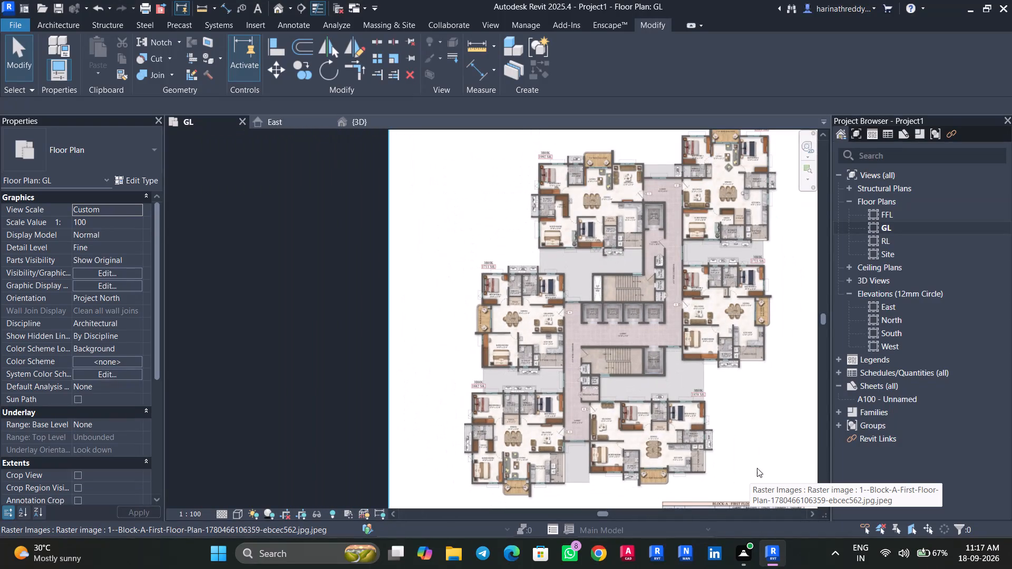
# Examine the Block A plan and flat 5's rooms for door openings, ending at the kitchen and utility.
pyautogui.moveTo(746, 448); pyautogui.dragTo(731, 437, button='middle')
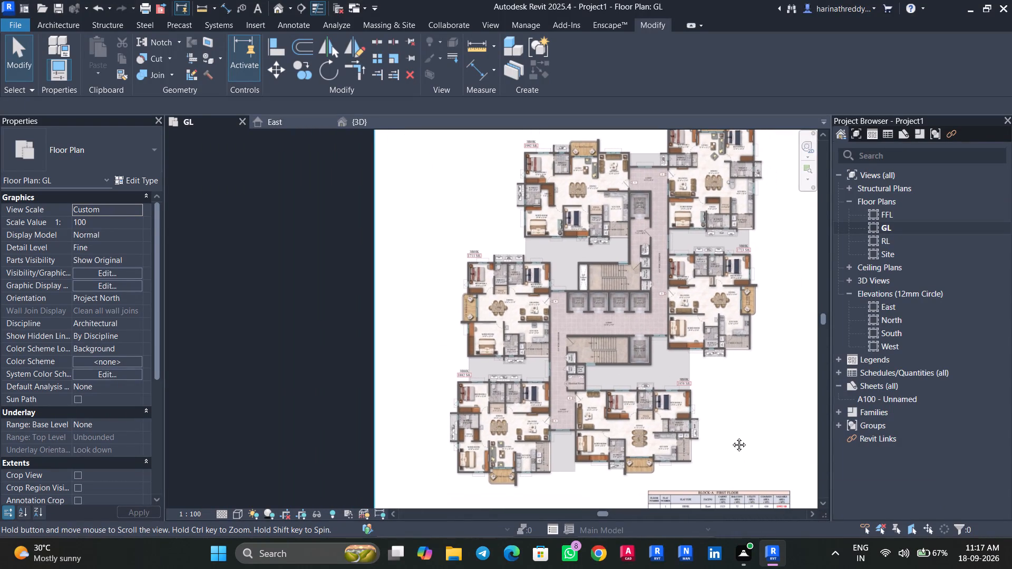
pyautogui.moveTo(731, 437); pyautogui.dragTo(678, 396, button='middle')
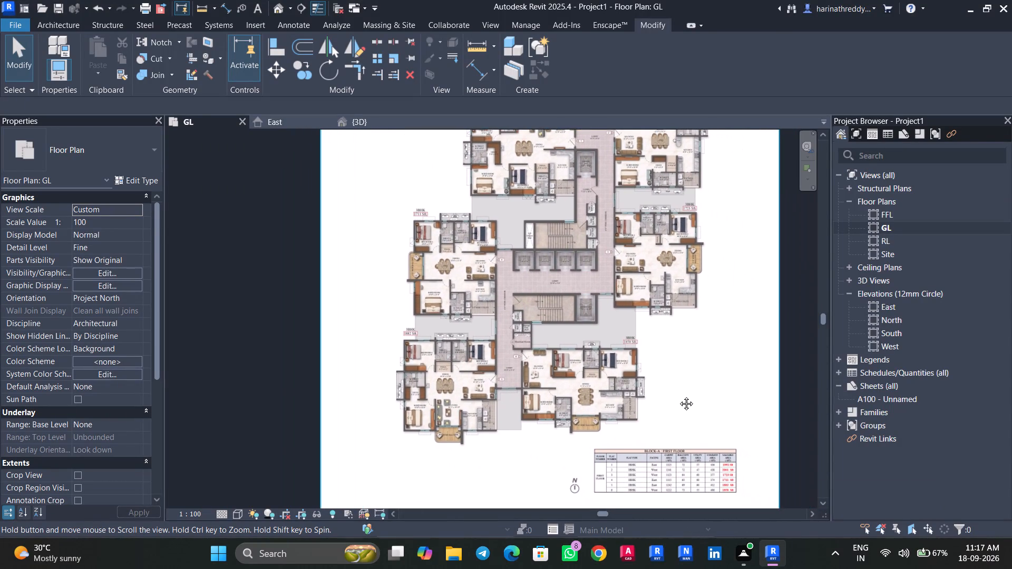
pyautogui.moveTo(678, 396); pyautogui.dragTo(667, 376, button='middle')
pyautogui.scroll(8, 395, 391)
pyautogui.scroll(3, 493, 352)
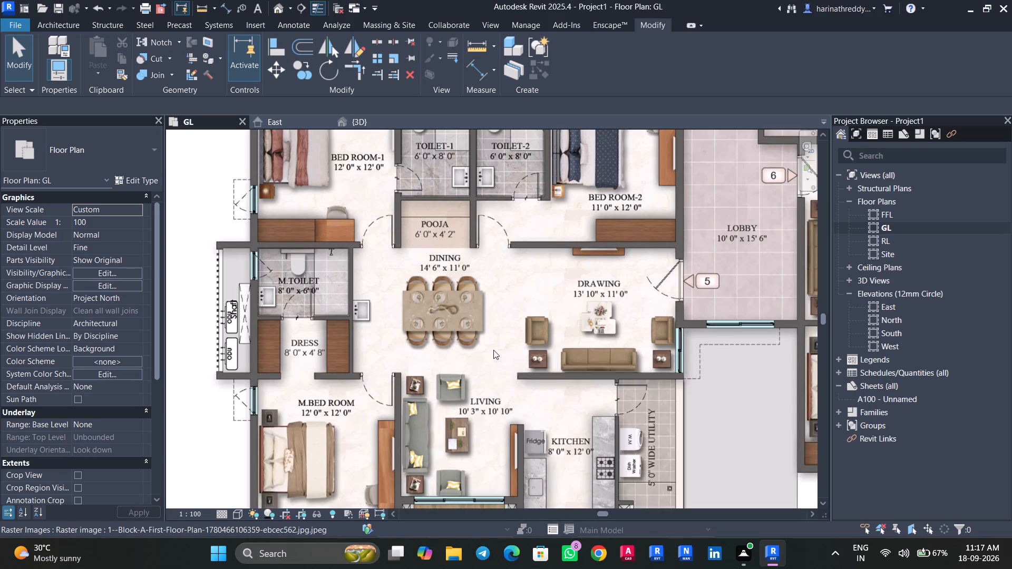
pyautogui.moveTo(494, 360); pyautogui.dragTo(473, 429, button='middle')
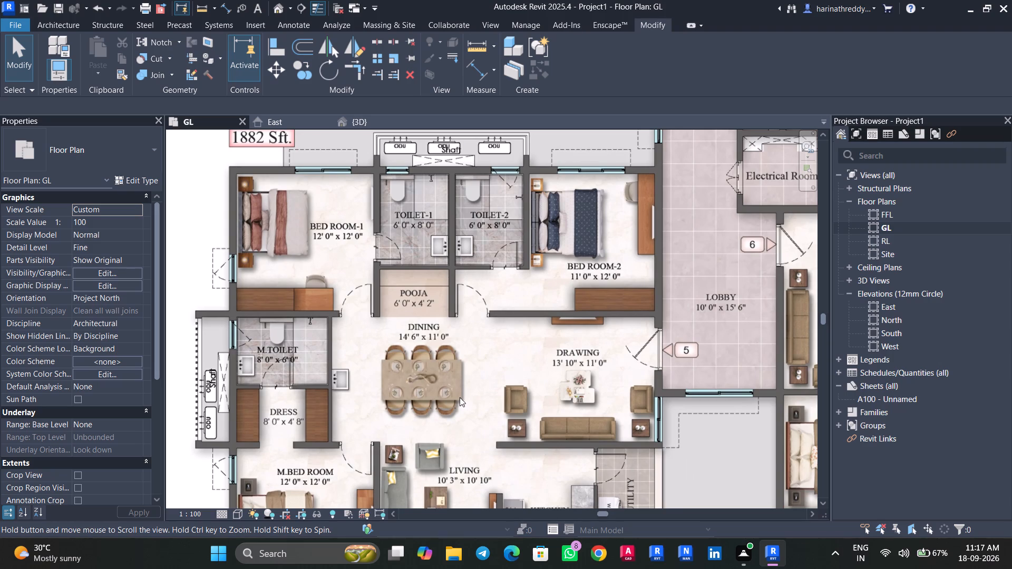
pyautogui.scroll(-5, 327, 371)
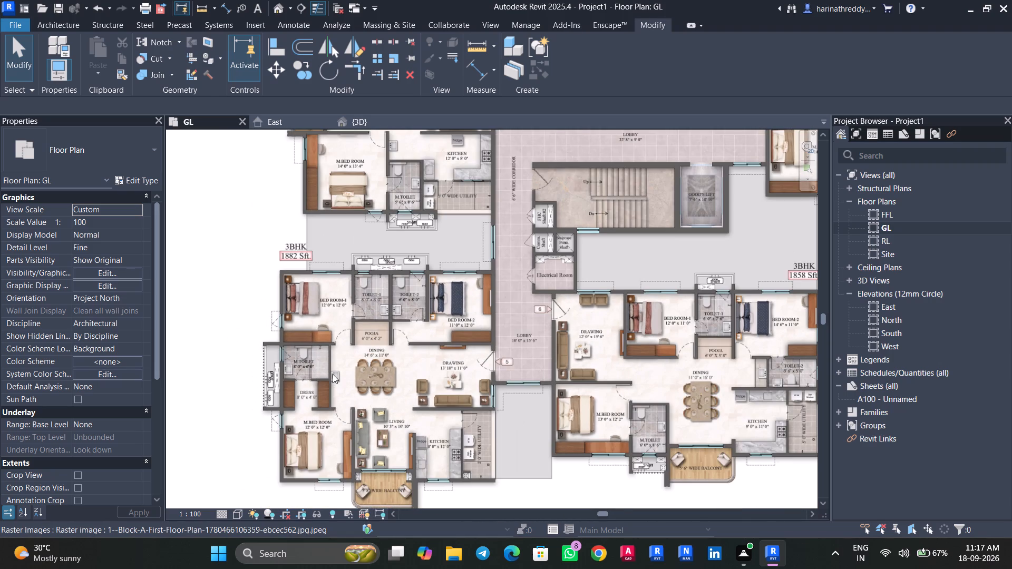
pyautogui.moveTo(334, 377); pyautogui.dragTo(272, 291, button='middle')
pyautogui.scroll(4, 361, 336)
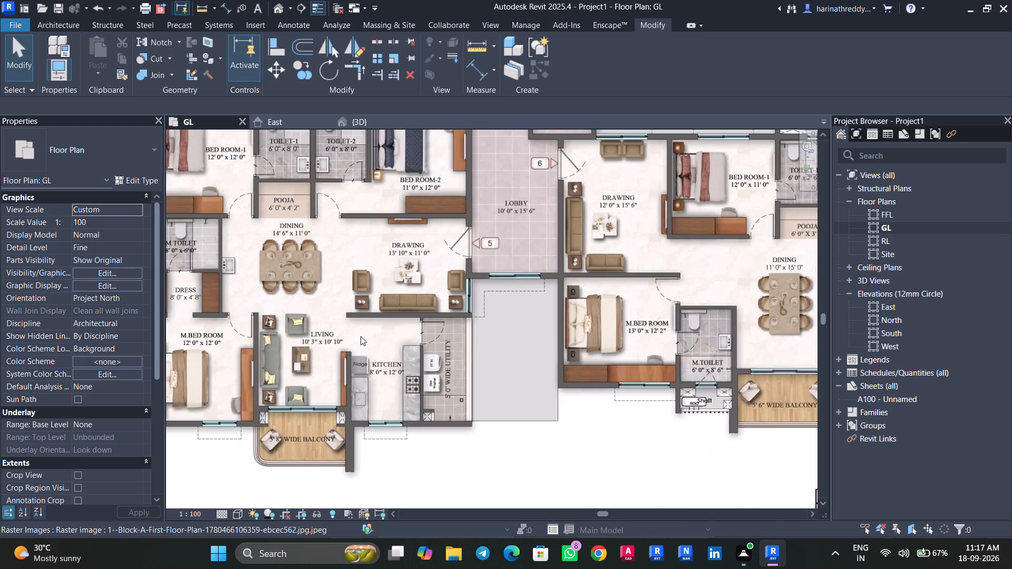
pyautogui.scroll(-7, 361, 336)
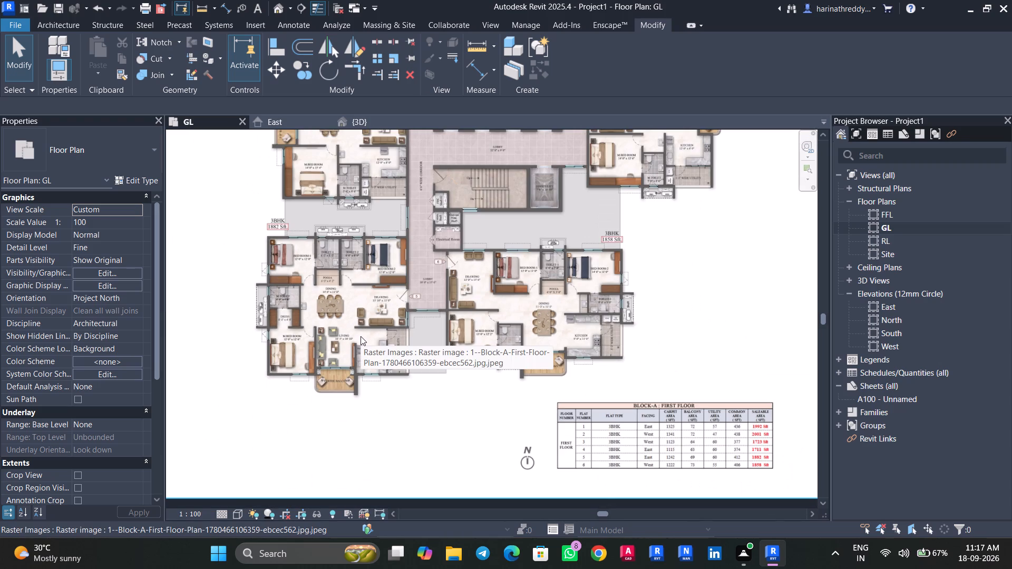
pyautogui.scroll(7, 361, 336)
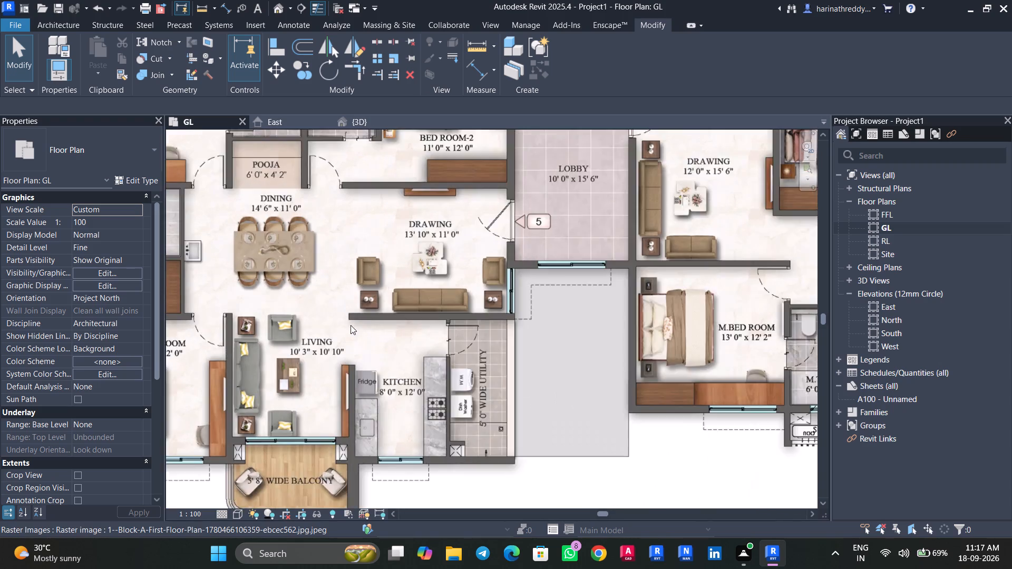
pyautogui.scroll(4, 351, 325)
pyautogui.moveTo(346, 327); pyautogui.dragTo(361, 348, button='middle')
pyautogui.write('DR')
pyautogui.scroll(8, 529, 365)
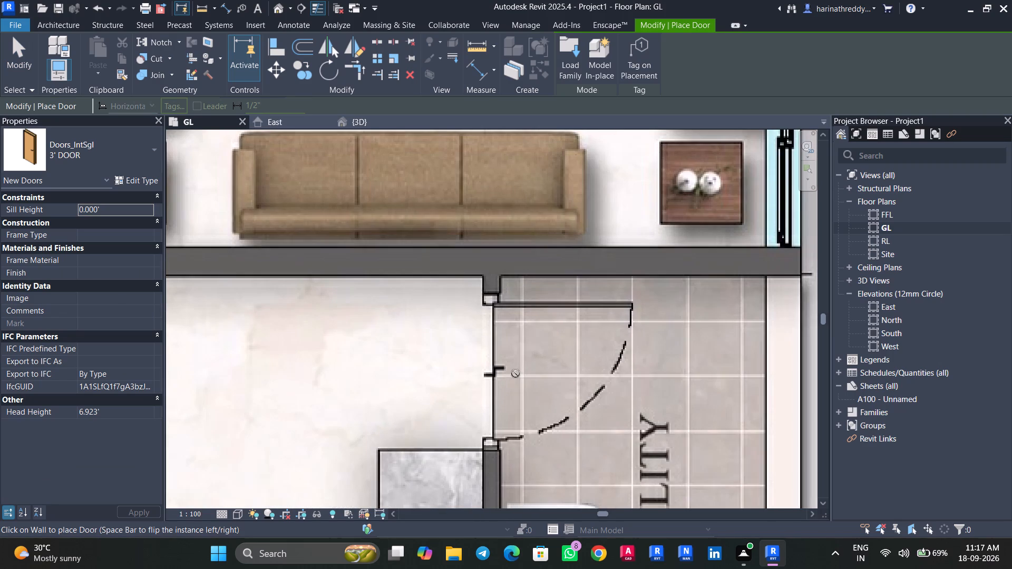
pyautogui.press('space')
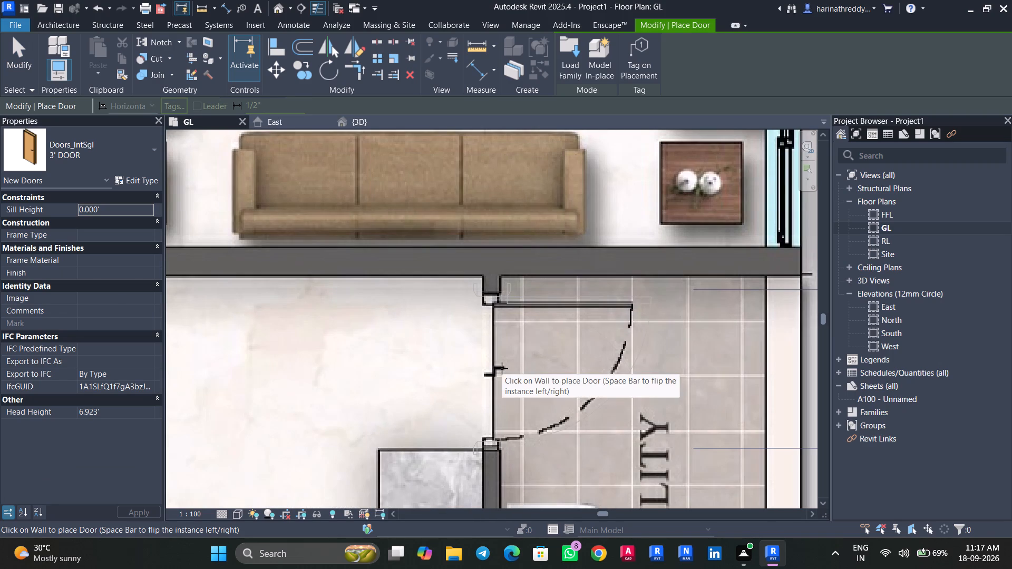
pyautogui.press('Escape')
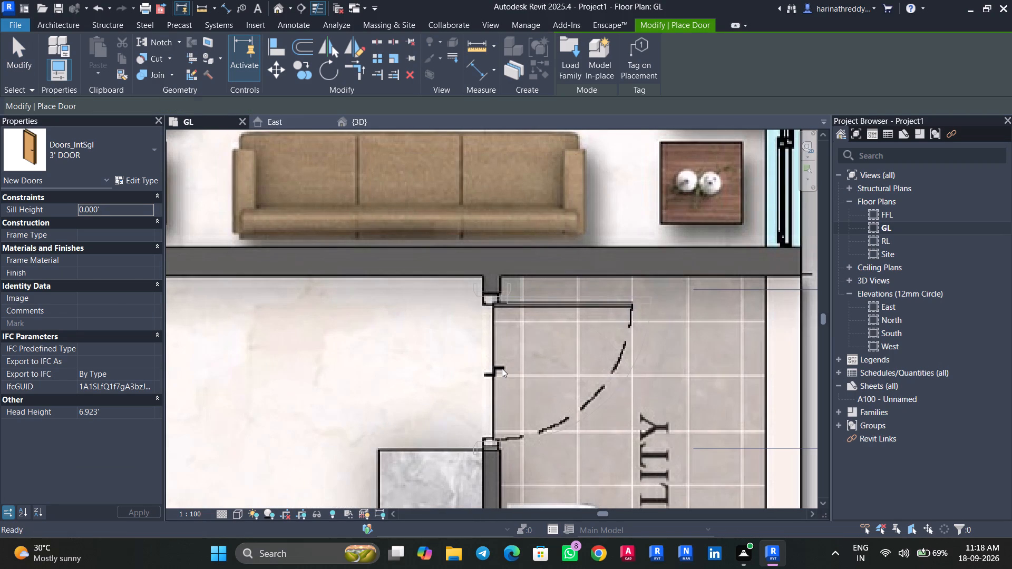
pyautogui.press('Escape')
# Measure the width of the door opening between flat 5's kitchen and utility, using the Scale tool on the plan image.
pyautogui.click(437, 367)
pyautogui.click(387, 62)
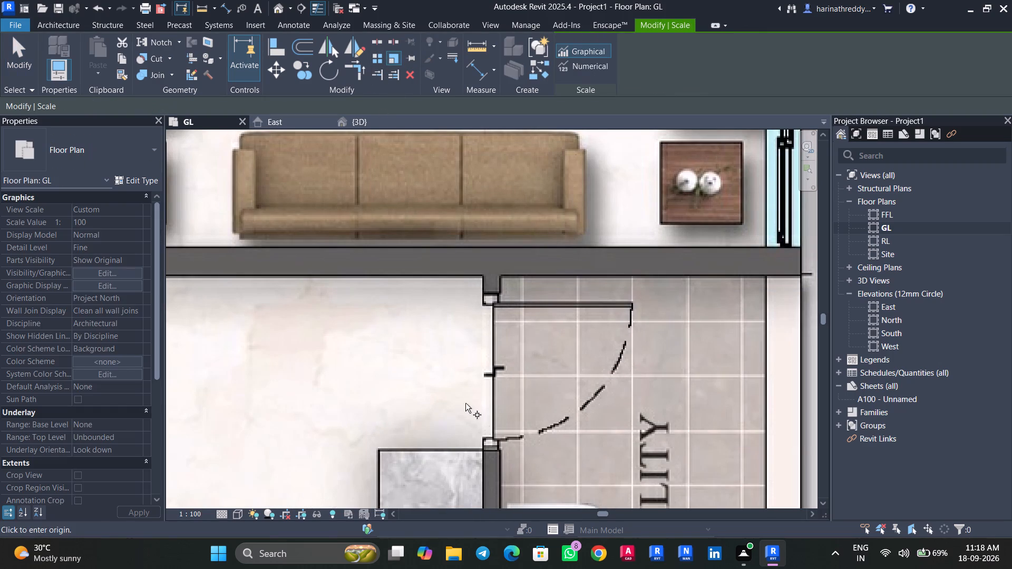
pyautogui.scroll(6, 473, 414)
pyautogui.moveTo(493, 462); pyautogui.dragTo(483, 429, button='middle')
pyautogui.click(486, 455)
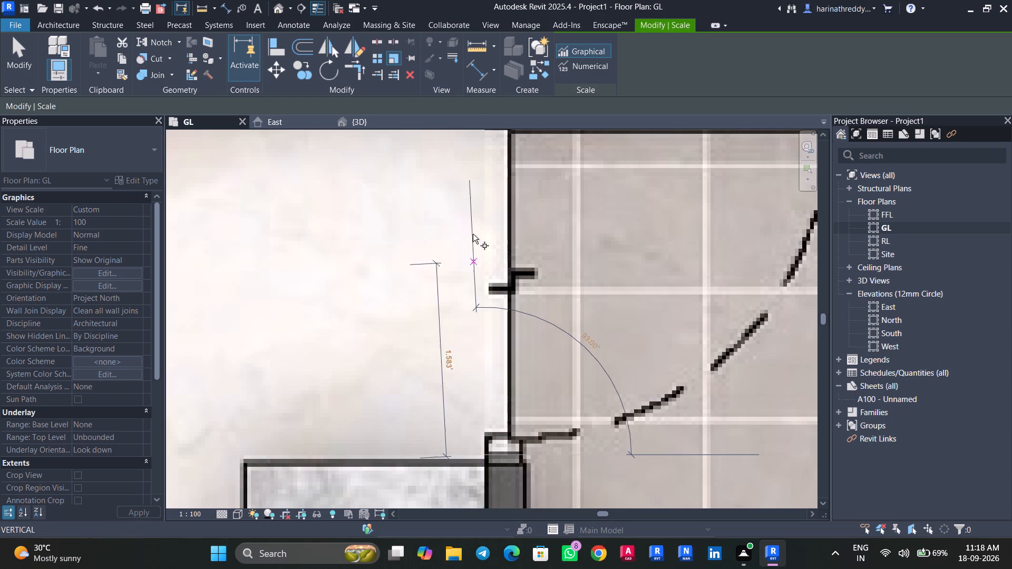
pyautogui.moveTo(481, 216); pyautogui.dragTo(488, 396, button='middle')
pyautogui.scroll(1, 488, 396)
pyautogui.scroll(-1, 496, 263)
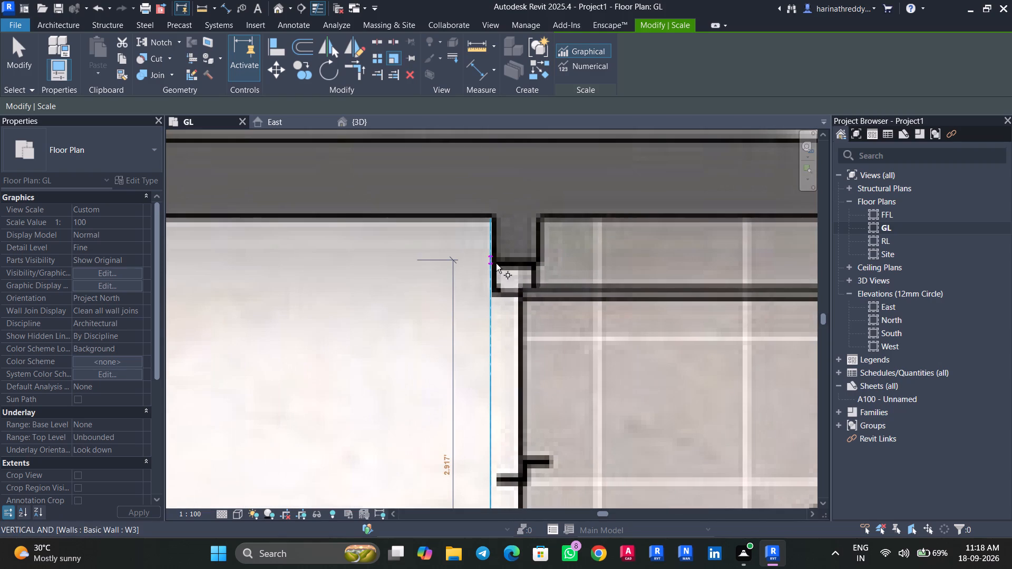
pyautogui.scroll(-6, 496, 263)
pyautogui.scroll(1, 496, 263)
pyautogui.scroll(-9, 496, 263)
pyautogui.press('Escape')
# Measure the width of the M.Toilet door opening off the Dress area with the Scale tool's temporary dimension.
pyautogui.moveTo(446, 330); pyautogui.dragTo(700, 302, button='middle')
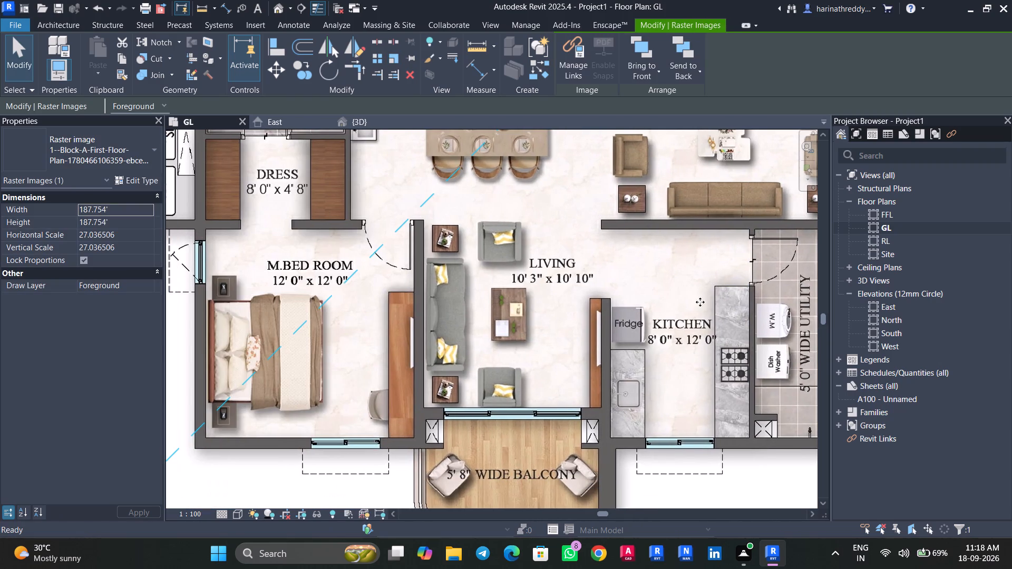
pyautogui.moveTo(376, 312); pyautogui.dragTo(419, 472, button='middle')
pyautogui.scroll(5, 265, 278)
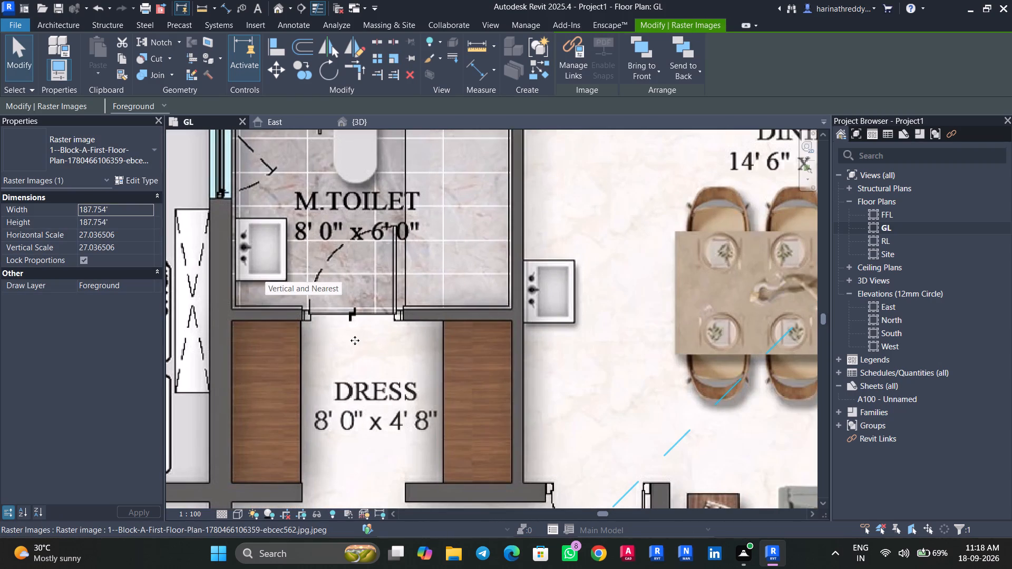
pyautogui.click(395, 60)
pyautogui.scroll(2, 330, 350)
pyautogui.scroll(-1, 330, 350)
pyautogui.scroll(2, 330, 350)
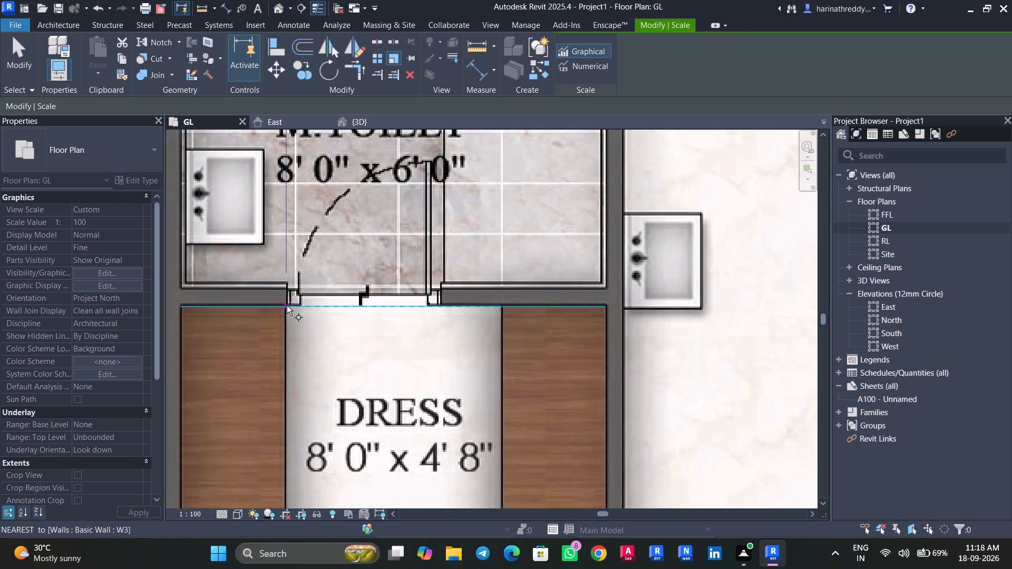
pyautogui.click(287, 307)
pyautogui.scroll(-11, 443, 306)
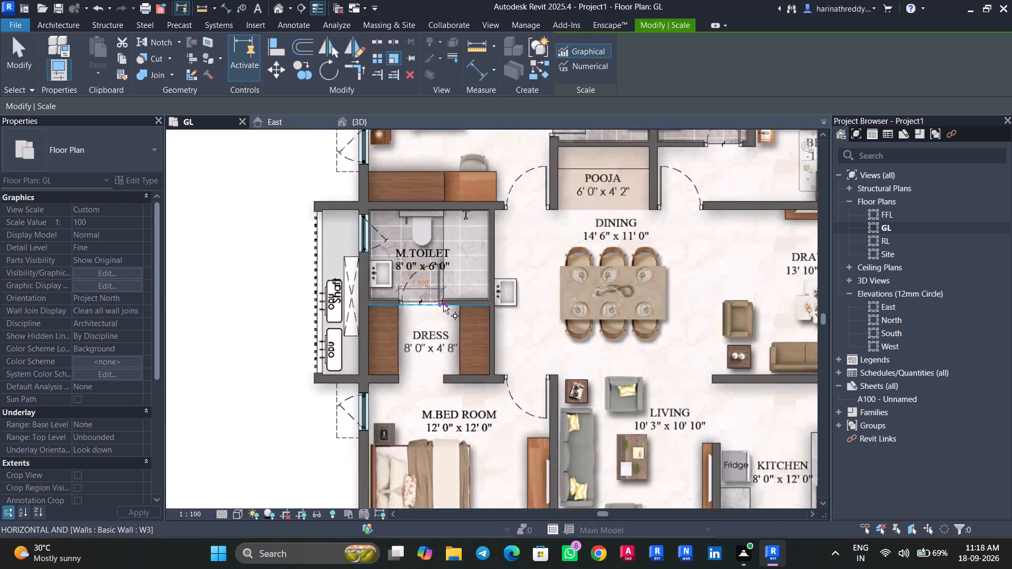
pyautogui.scroll(-2, 443, 304)
pyautogui.moveTo(443, 308); pyautogui.dragTo(429, 434, button='middle')
pyautogui.press('Escape')
# Measure the Bed Room-1 entrance opening beside the Pooja wall with the Scale tool's temporary dimension.
pyautogui.scroll(11, 470, 371)
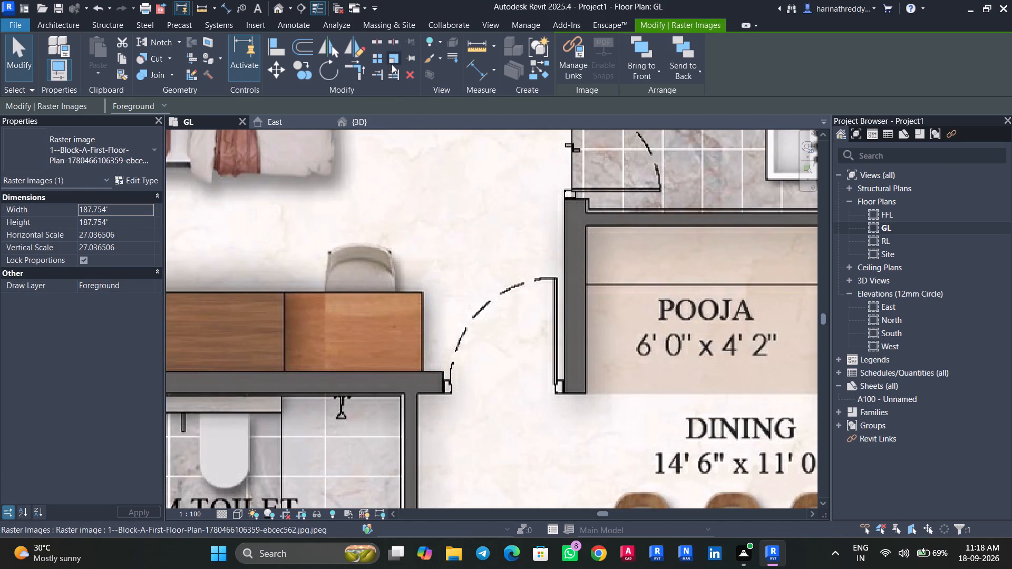
pyautogui.click(392, 64)
pyautogui.scroll(4, 458, 398)
pyautogui.click(437, 387)
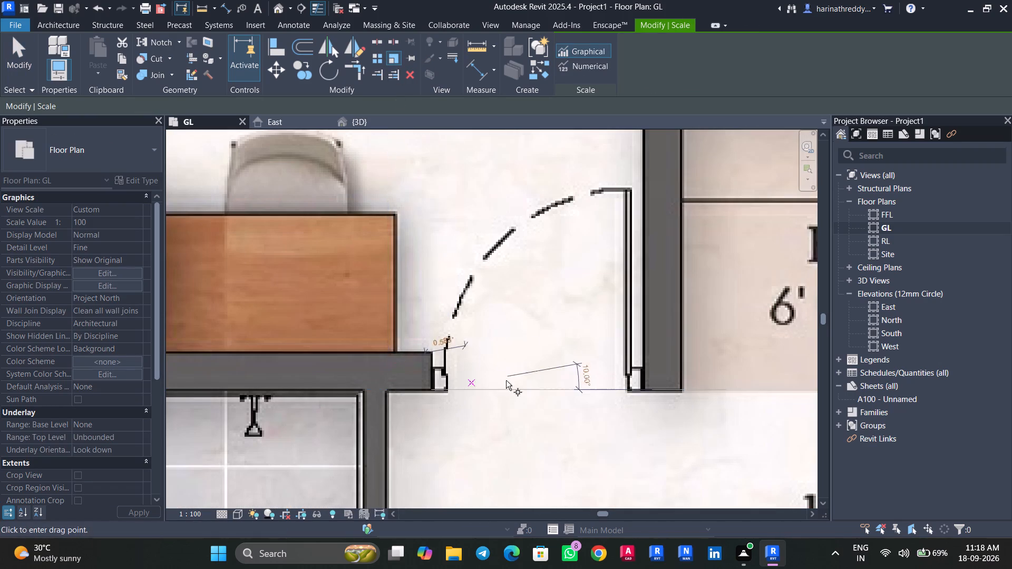
pyautogui.scroll(-4, 643, 390)
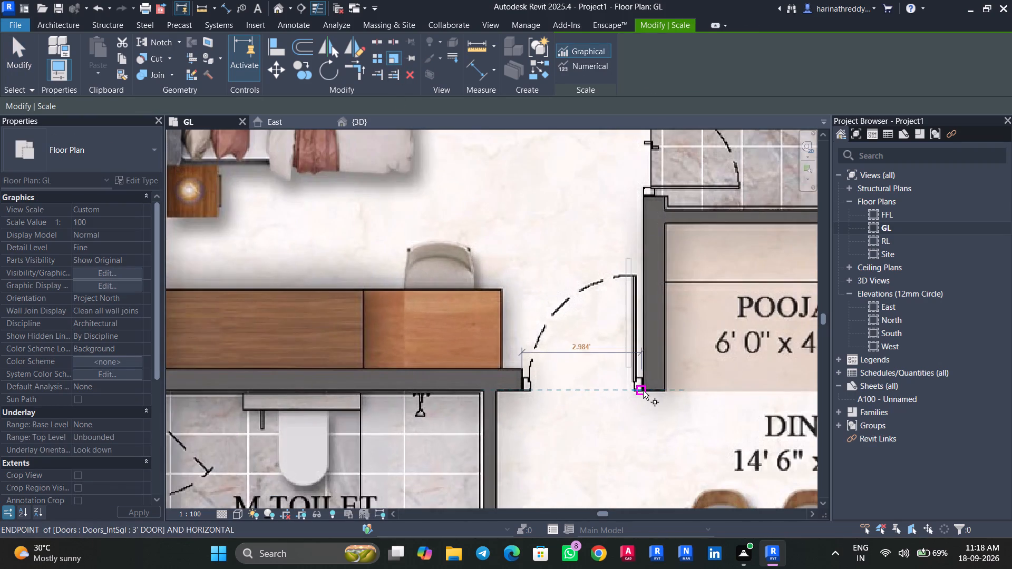
pyautogui.moveTo(643, 390); pyautogui.dragTo(240, 424, button='middle')
pyautogui.press('Escape')
# Measure the Toilet-1 door opening in the Bed Room-1 wall with the Scale tool's temporary dimension.
pyautogui.moveTo(347, 318); pyautogui.dragTo(413, 533, button='middle')
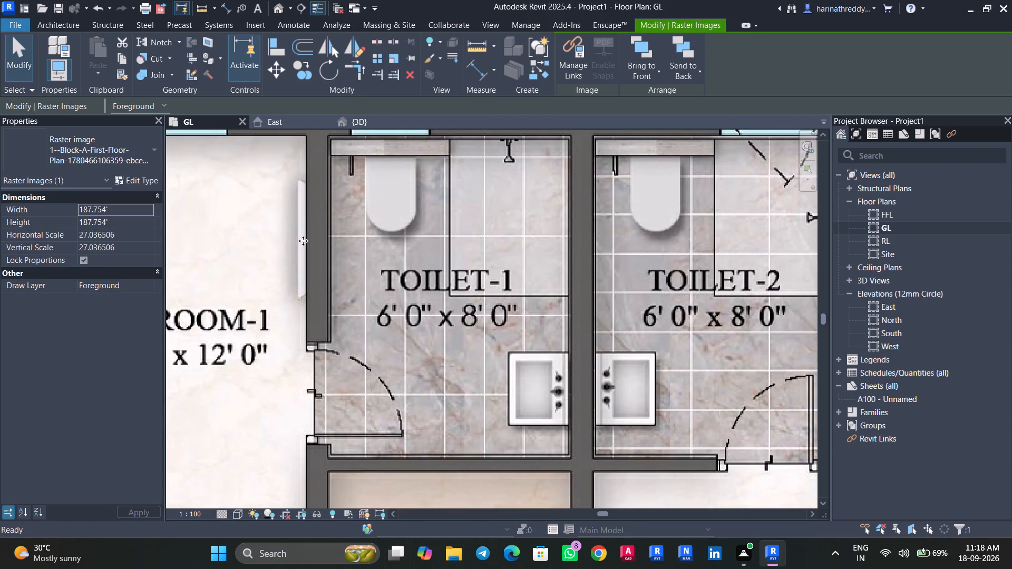
pyautogui.click(430, 308)
pyautogui.click(390, 62)
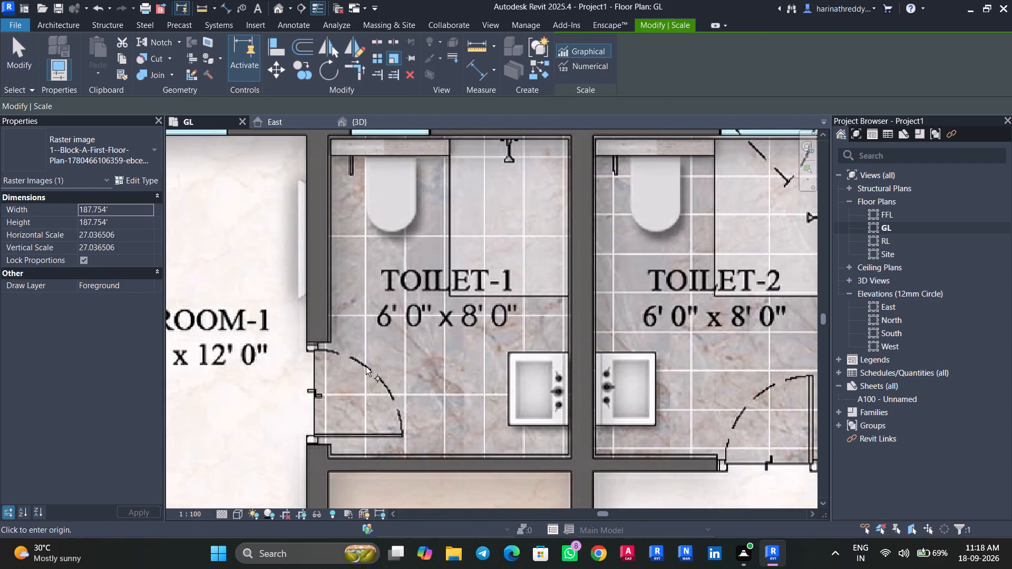
pyautogui.scroll(2, 289, 471)
pyautogui.scroll(-1, 297, 460)
pyautogui.scroll(1, 301, 456)
pyautogui.click(312, 438)
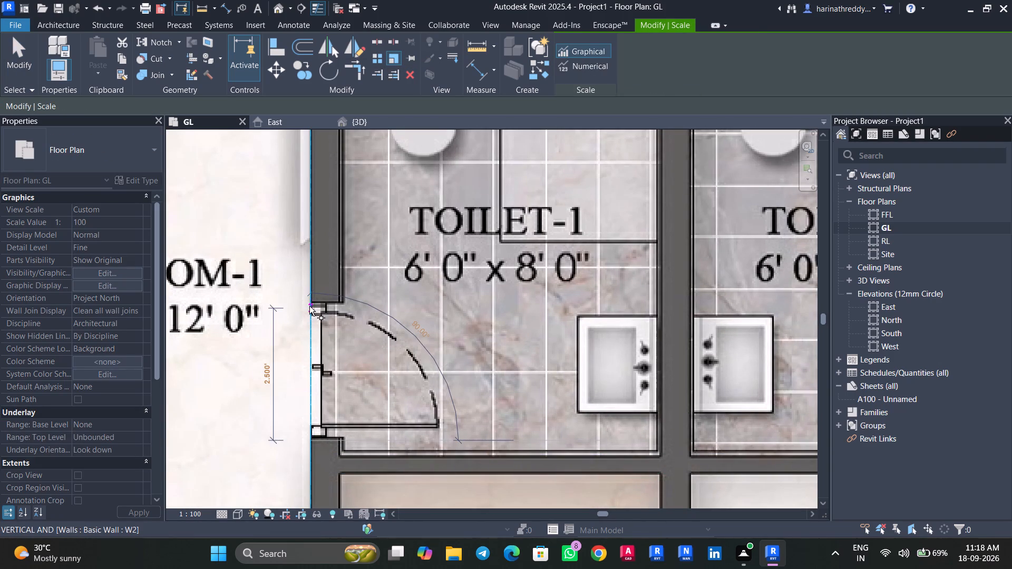
pyautogui.scroll(-7, 312, 307)
pyautogui.press('Escape')
pyautogui.press('Escape')
pyautogui.press('Escape')
# Measure the Bed Room-2 entrance opening beside the Pooja wall with the Scale tool's temporary dimension.
pyautogui.moveTo(534, 410); pyautogui.dragTo(518, 351, button='middle')
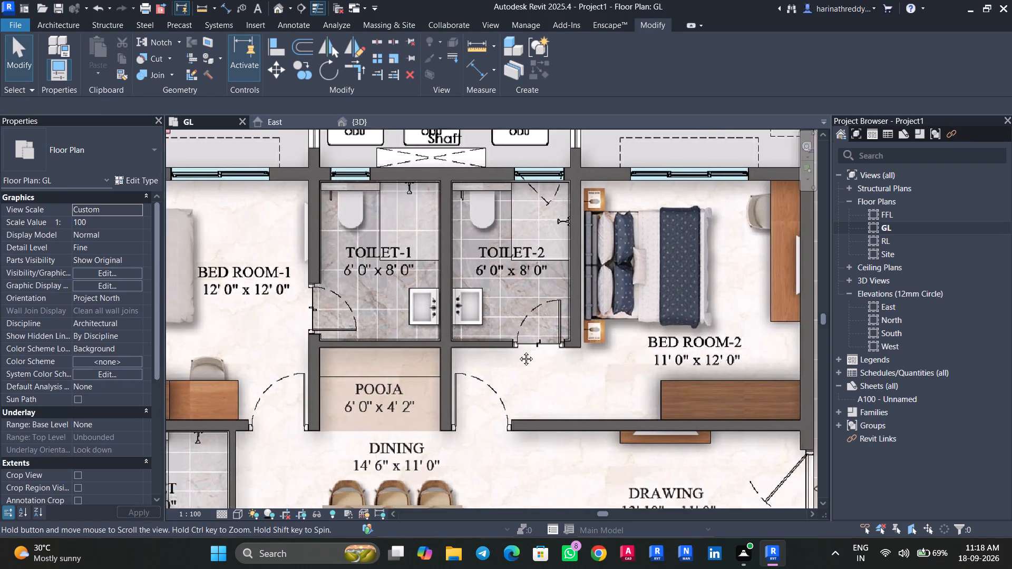
pyautogui.moveTo(518, 351); pyautogui.dragTo(510, 326, button='middle')
pyautogui.click(446, 386)
pyautogui.click(389, 61)
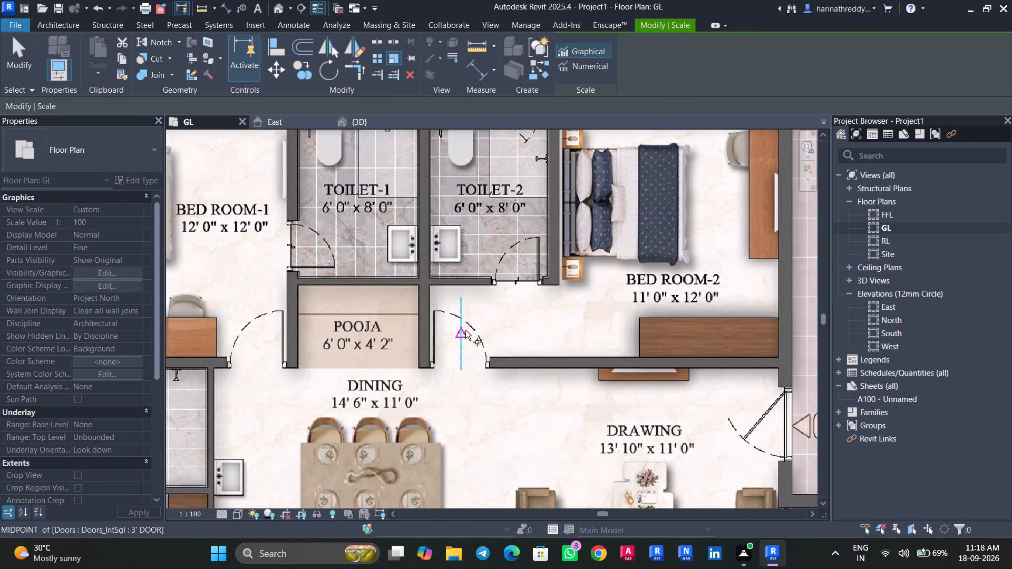
pyautogui.scroll(9, 465, 330)
pyautogui.click(374, 408)
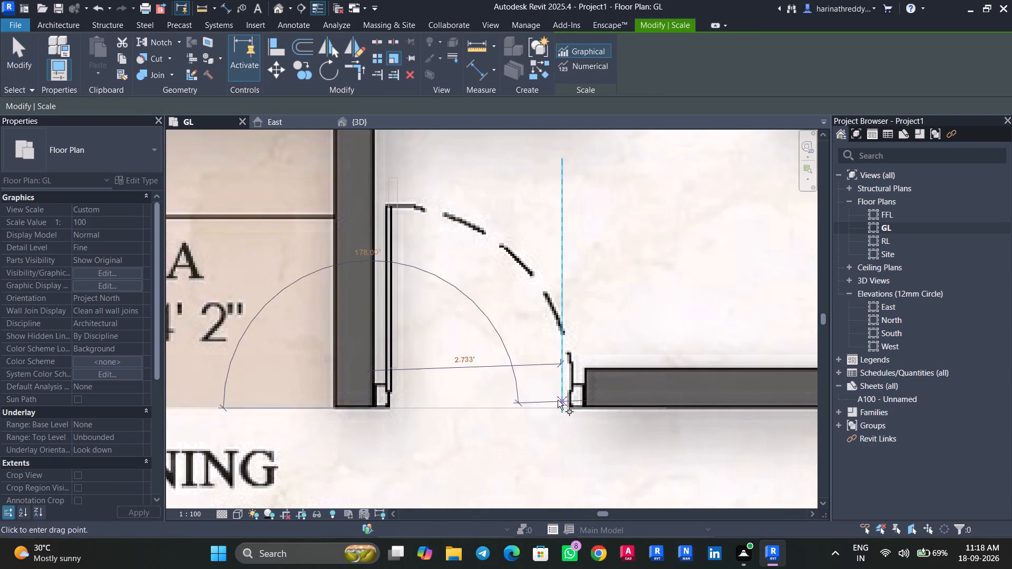
pyautogui.press('Escape')
pyautogui.press('Escape')
pyautogui.scroll(-4, 499, 413)
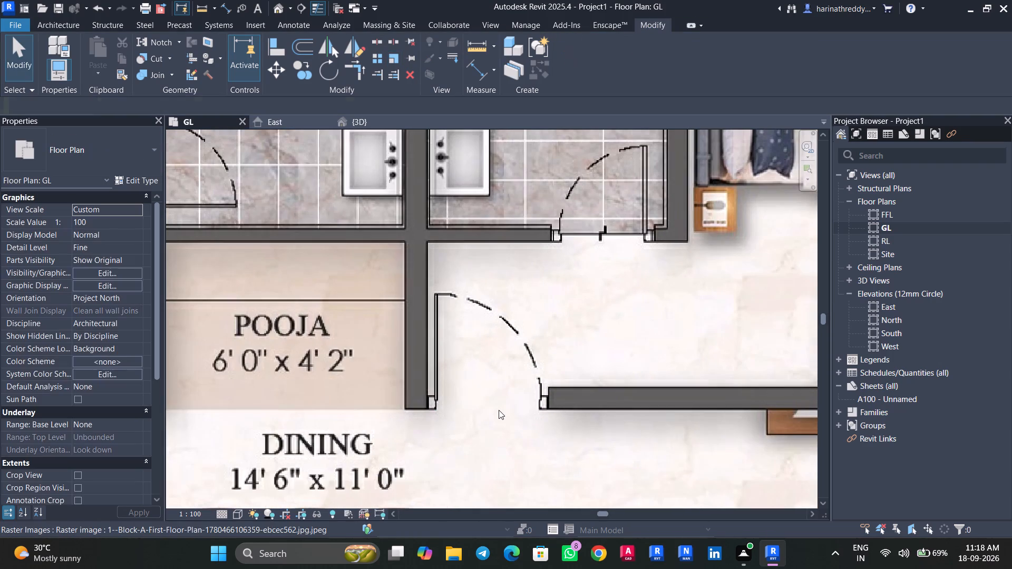
# Duplicate the 3' DOOR type of the Doors_IntSgl family as 2.5' DOOR and set its Rough Width to 2.5'.
pyautogui.press('d')
pyautogui.press('r')
pyautogui.click(146, 177)
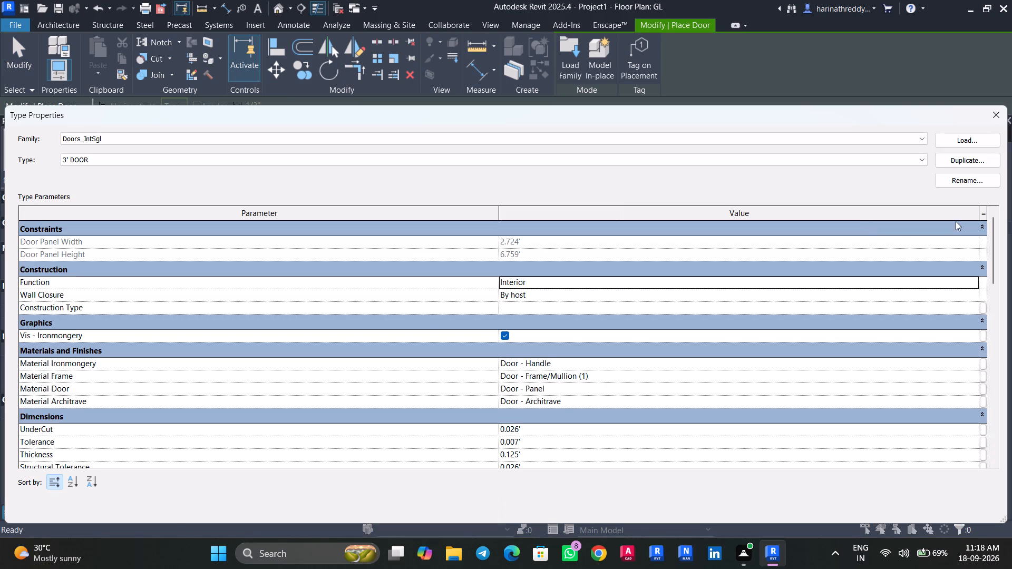
pyautogui.click(968, 149)
pyautogui.click(966, 158)
pyautogui.write("2.5' DOOR")
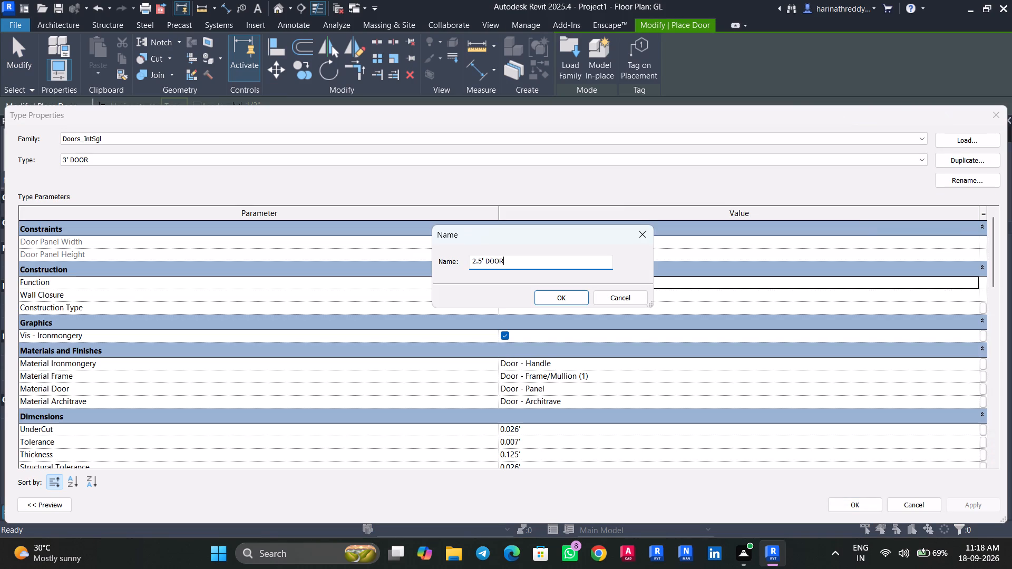
pyautogui.press('Return')
pyautogui.scroll(-2, 618, 409)
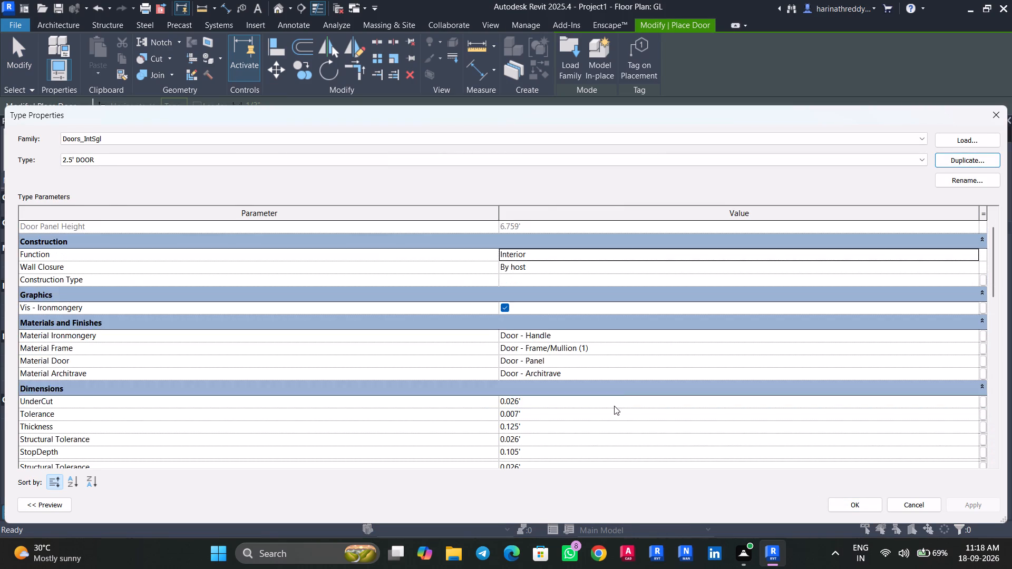
pyautogui.scroll(-3, 614, 406)
pyautogui.click(560, 358)
pyautogui.write("2.5'")
pyautogui.press('Return')
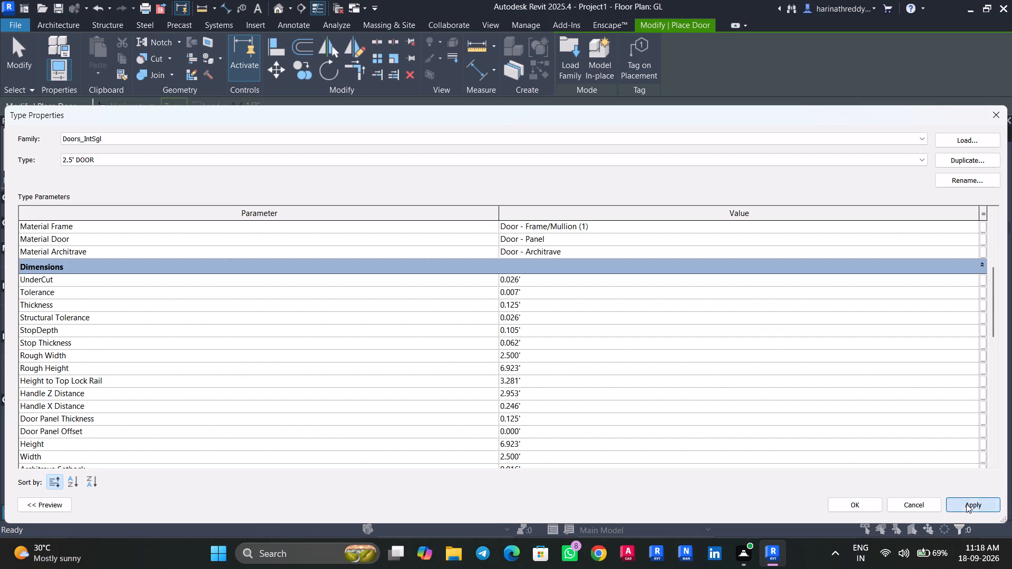
pyautogui.click(966, 504)
pyautogui.click(871, 506)
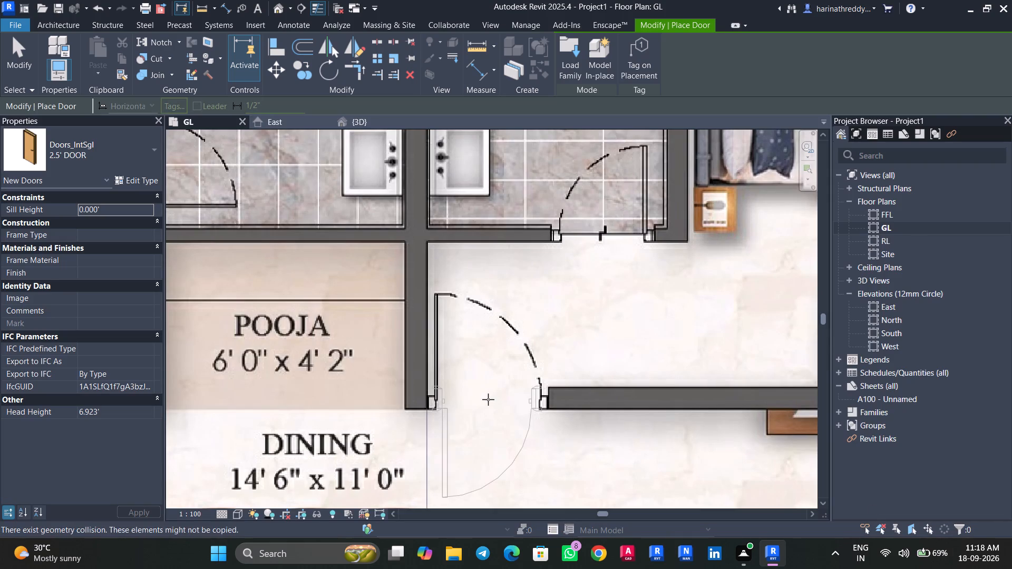
# Place a 2.5' DOOR in the wall opening between Bed Room-2 and Toilet-2, following the traced door.
pyautogui.scroll(3, 602, 227)
pyautogui.moveTo(602, 227); pyautogui.dragTo(600, 277, button='middle')
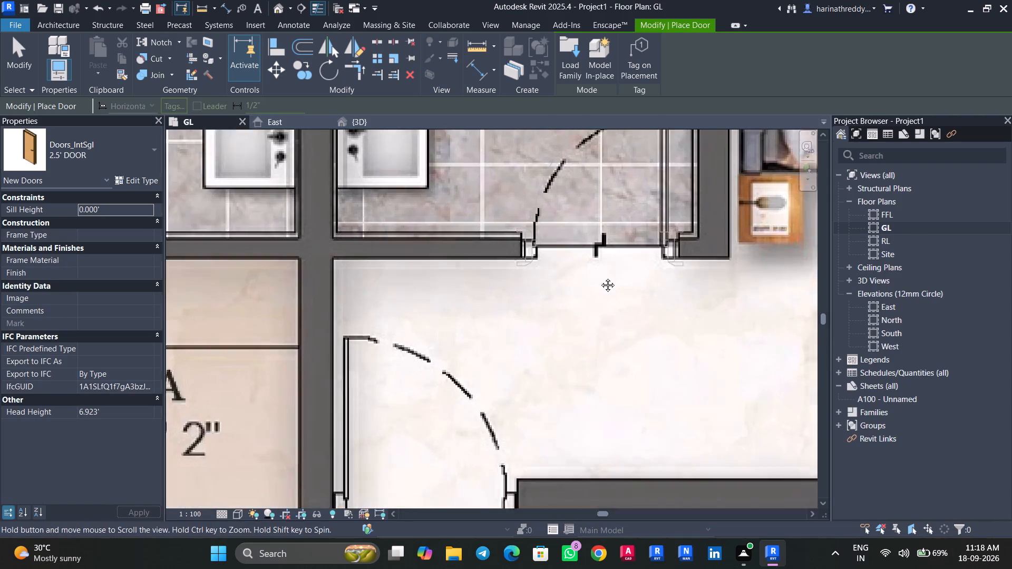
pyautogui.moveTo(600, 277); pyautogui.dragTo(598, 352, button='middle')
pyautogui.scroll(3, 598, 353)
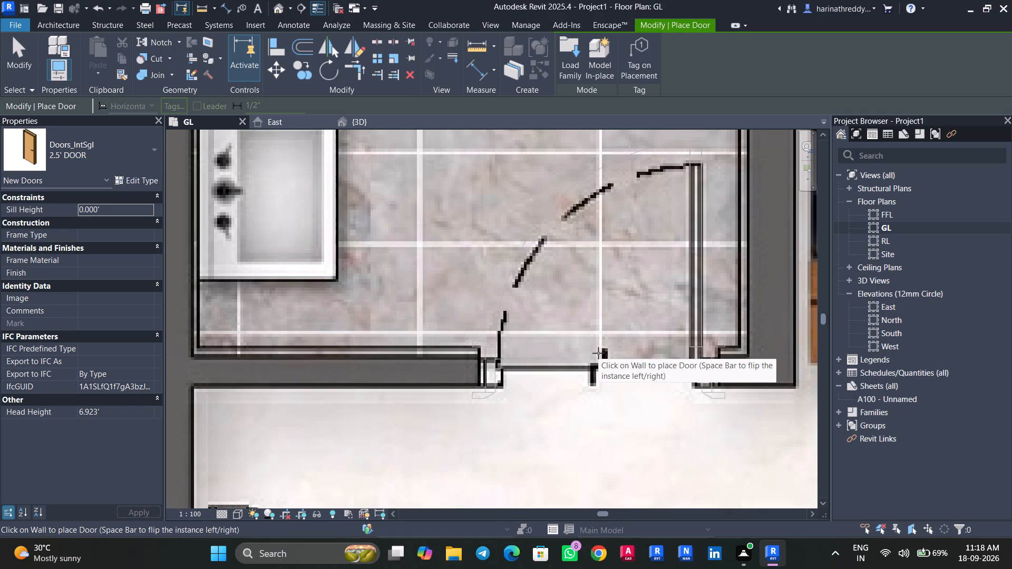
pyautogui.click(598, 353)
# Place a 2.5' DOOR in the wall opening between Bed Room-1 and Toilet-1, then end door placement.
pyautogui.scroll(-14, 598, 353)
pyautogui.scroll(11, 447, 333)
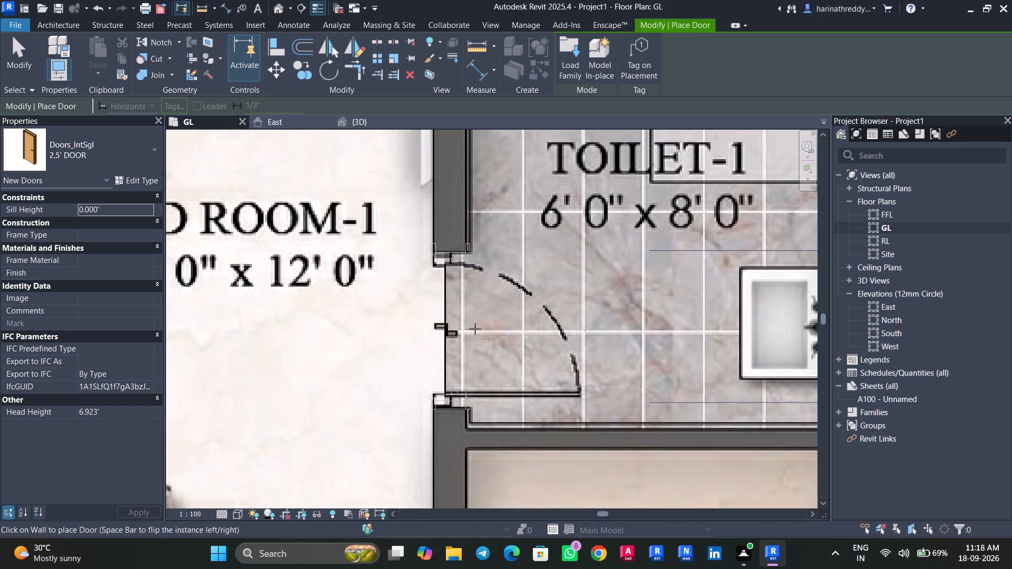
pyautogui.scroll(3, 463, 350)
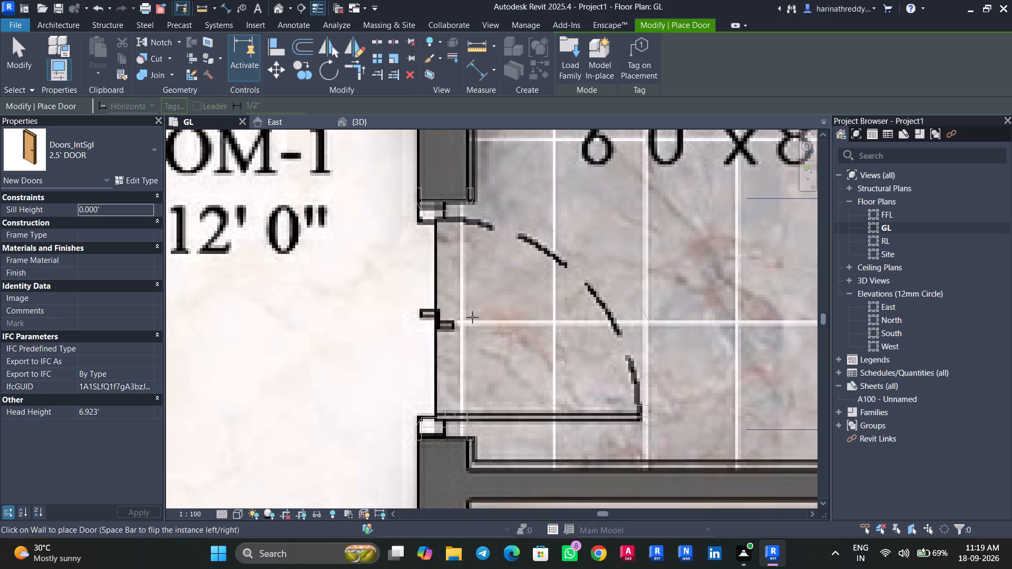
pyautogui.click(472, 317)
pyautogui.scroll(-7, 472, 317)
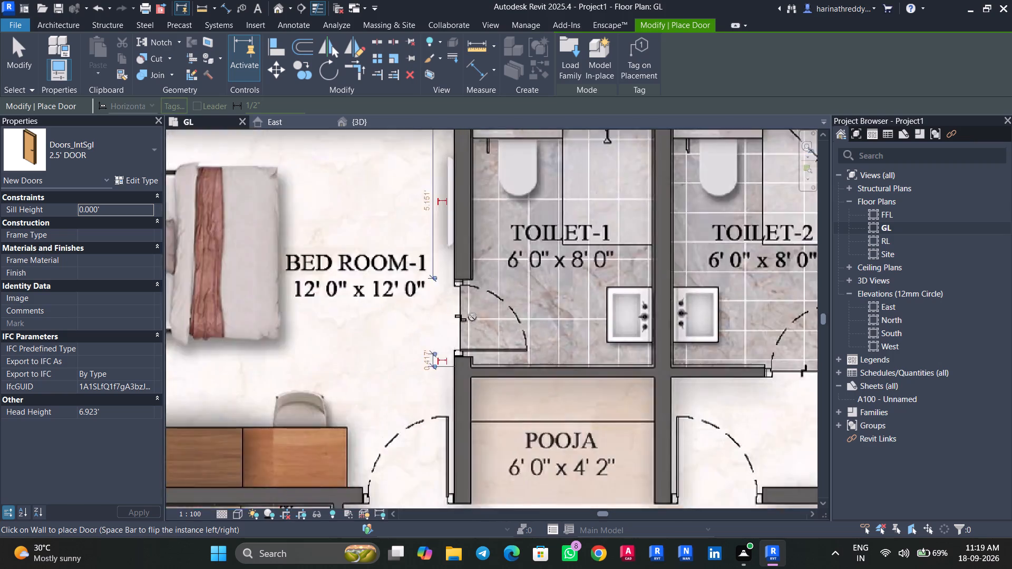
pyautogui.scroll(-7, 472, 317)
pyautogui.press('Escape')
pyautogui.press('Escape')
# Place a Doors_IntSgl 810x2110mm door in the Bed Room-2 entrance beside the Pooja wall, flipped to match the traced swing.
pyautogui.moveTo(485, 407); pyautogui.dragTo(494, 309, button='middle')
pyautogui.write('DR')
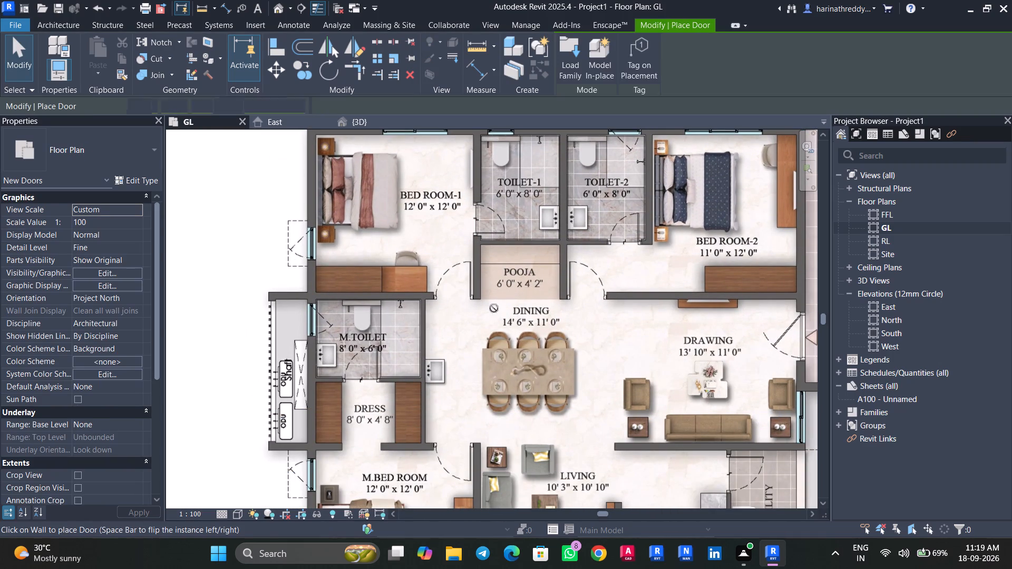
pyautogui.click(118, 163)
pyautogui.click(76, 297)
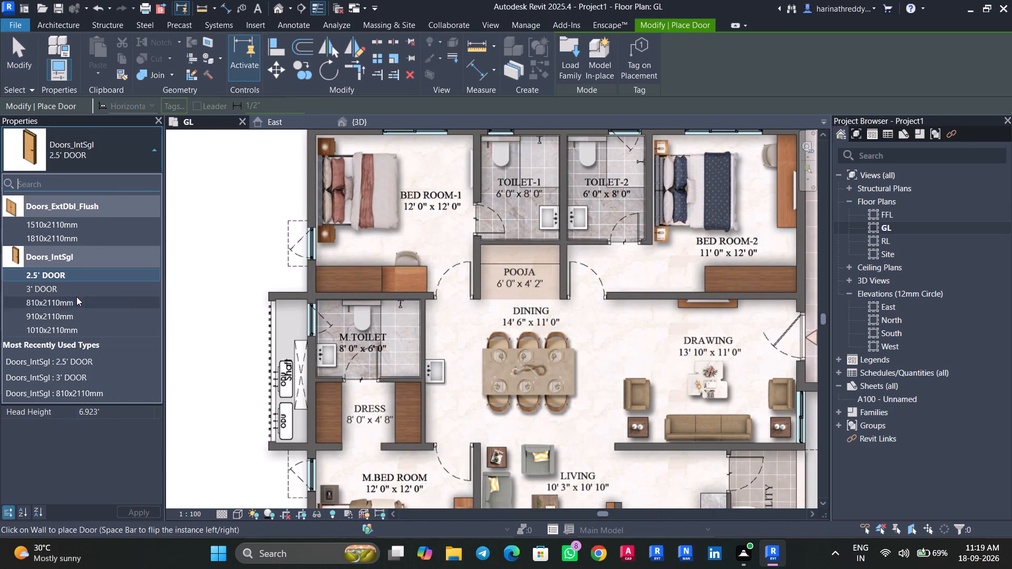
pyautogui.scroll(8, 585, 295)
pyautogui.press('space')
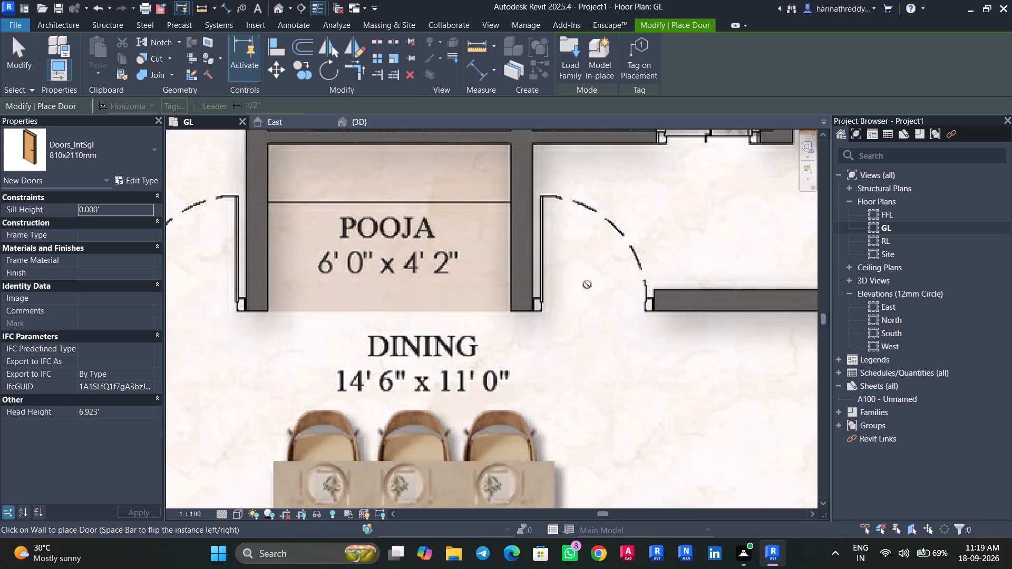
pyautogui.scroll(4, 587, 284)
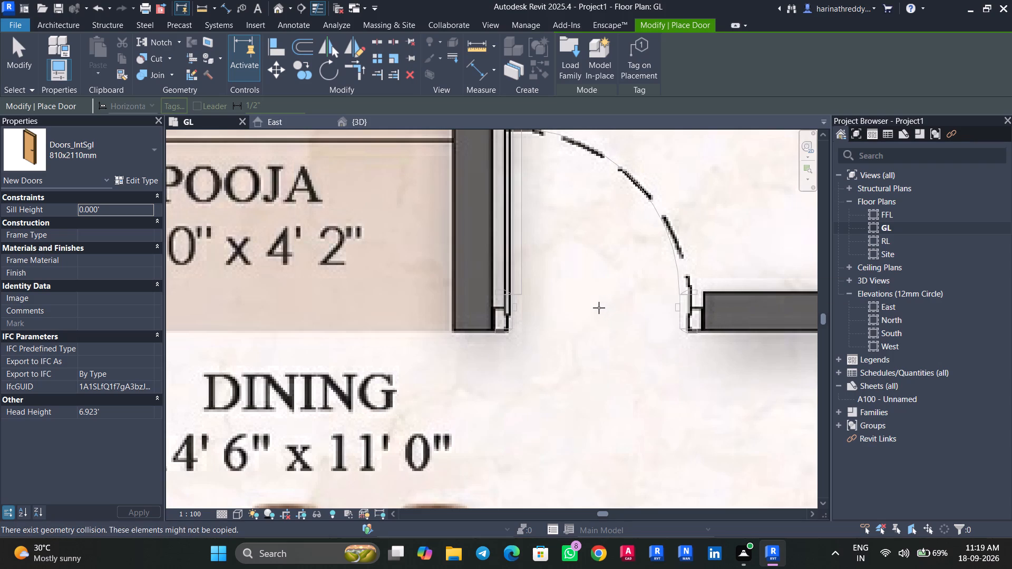
pyautogui.moveTo(599, 308); pyautogui.dragTo(597, 361, button='middle')
pyautogui.click(597, 361)
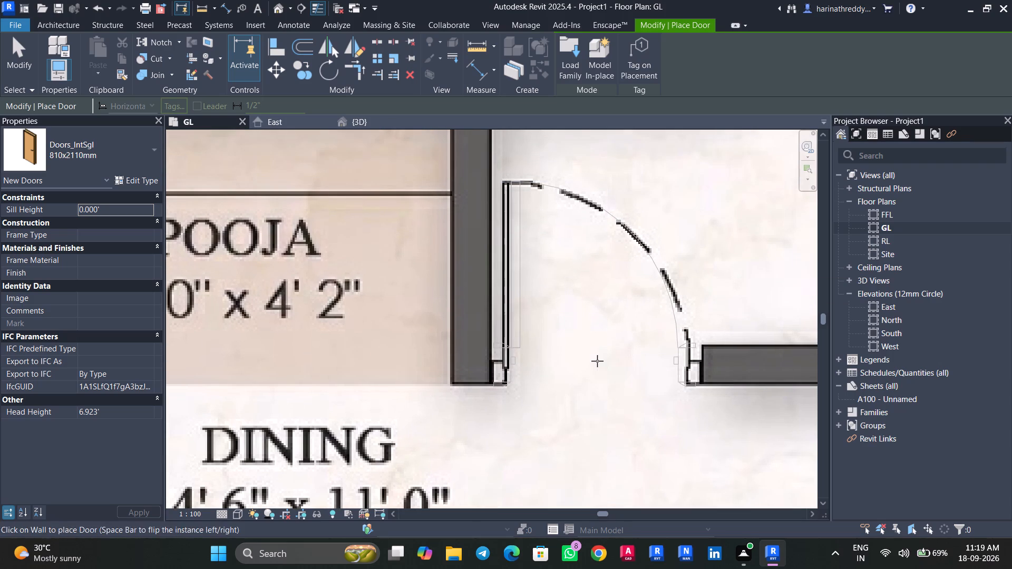
# Place a Doors_IntSgl 2.5' DOOR in the wall opening between the Kitchen and the 5'0" wide Utility, then end door placement.
pyautogui.scroll(-7, 597, 361)
pyautogui.scroll(1, 597, 361)
pyautogui.scroll(-2, 597, 361)
pyautogui.moveTo(647, 405); pyautogui.dragTo(511, 368, button='middle')
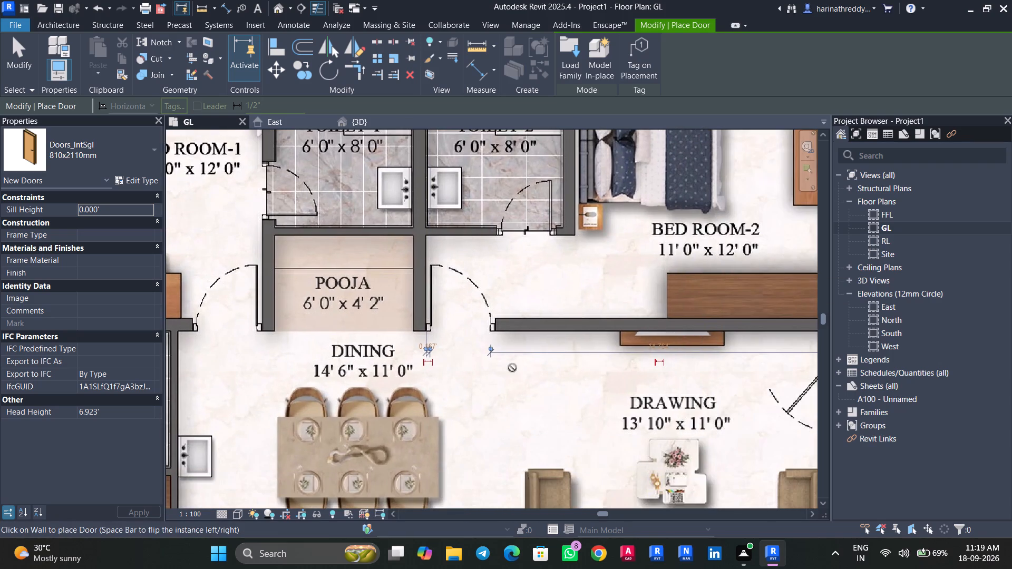
pyautogui.scroll(-3, 513, 368)
pyautogui.moveTo(518, 367); pyautogui.dragTo(639, 264, button='middle')
pyautogui.moveTo(580, 344); pyautogui.dragTo(673, 232, button='middle')
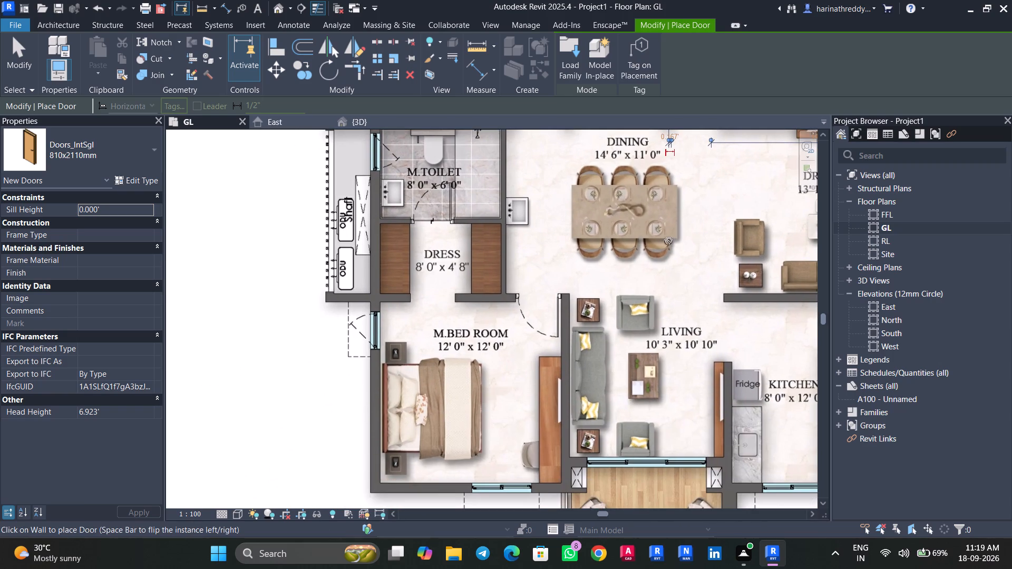
pyautogui.moveTo(697, 334); pyautogui.dragTo(529, 253, button='middle')
pyautogui.scroll(1, 529, 253)
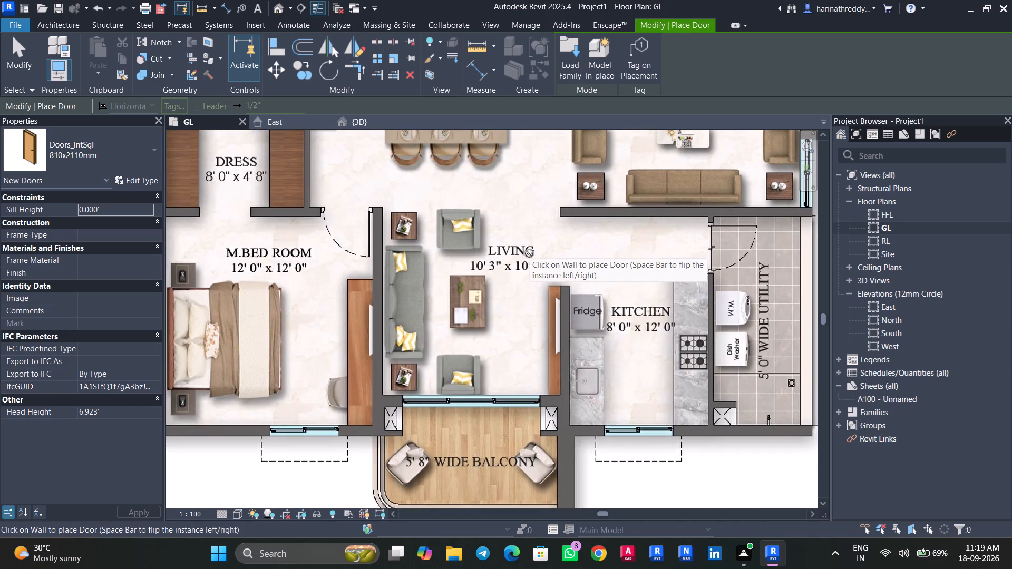
pyautogui.press('Escape')
pyautogui.press('Escape')
pyautogui.write('DR')
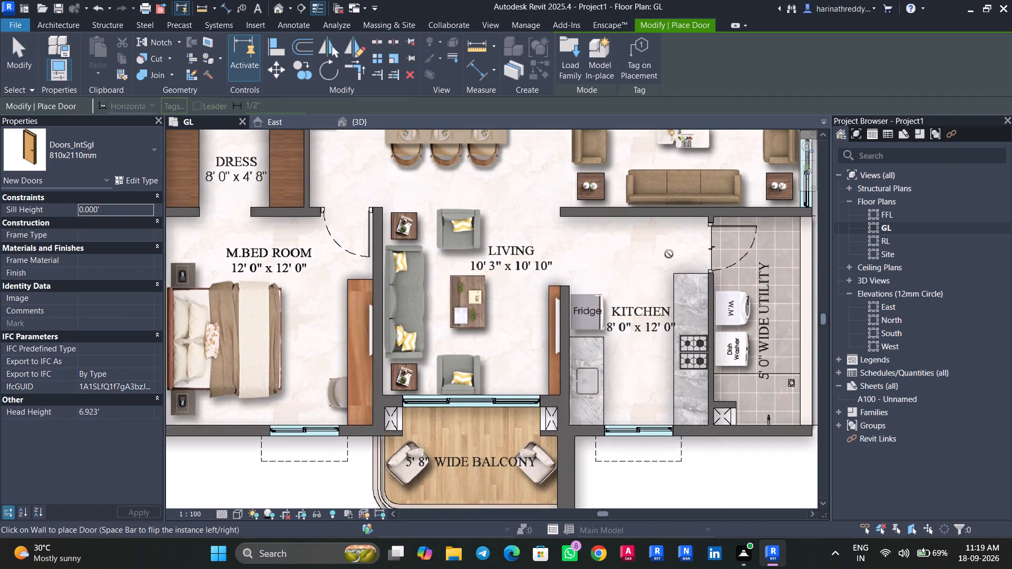
pyautogui.click(122, 150)
pyautogui.click(56, 278)
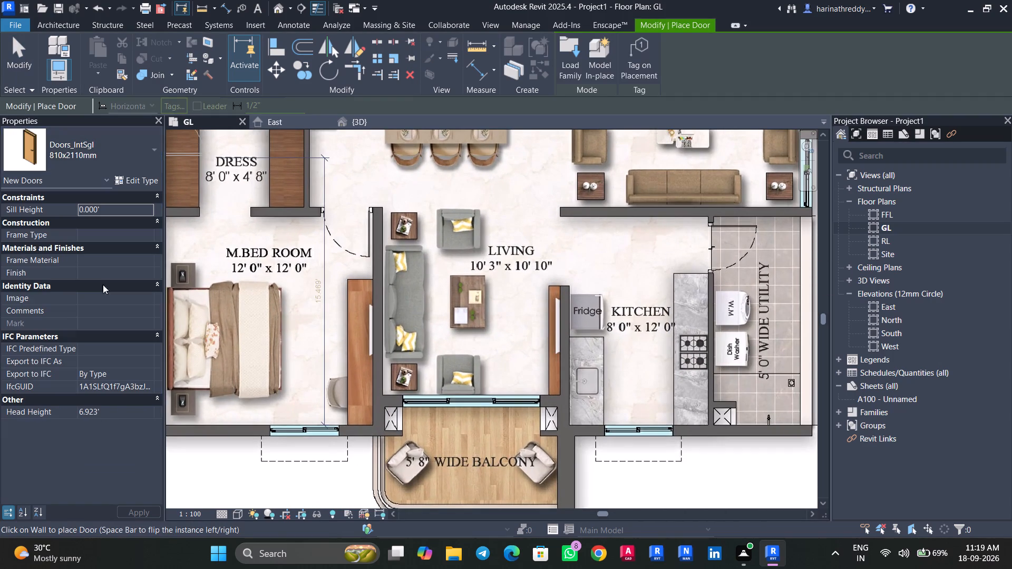
pyautogui.scroll(8, 749, 243)
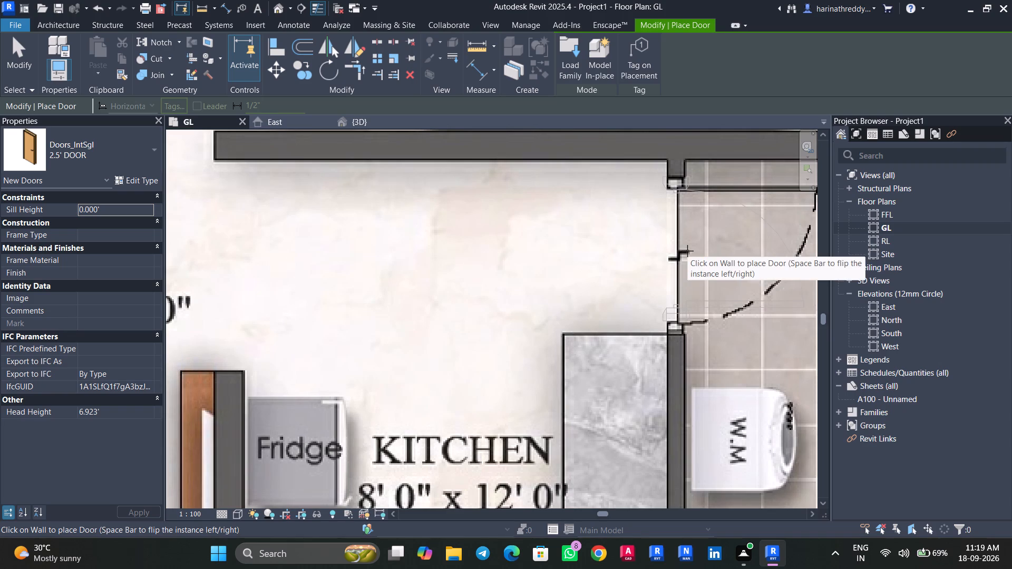
pyautogui.moveTo(687, 251); pyautogui.dragTo(566, 304, button='middle')
pyautogui.press('space')
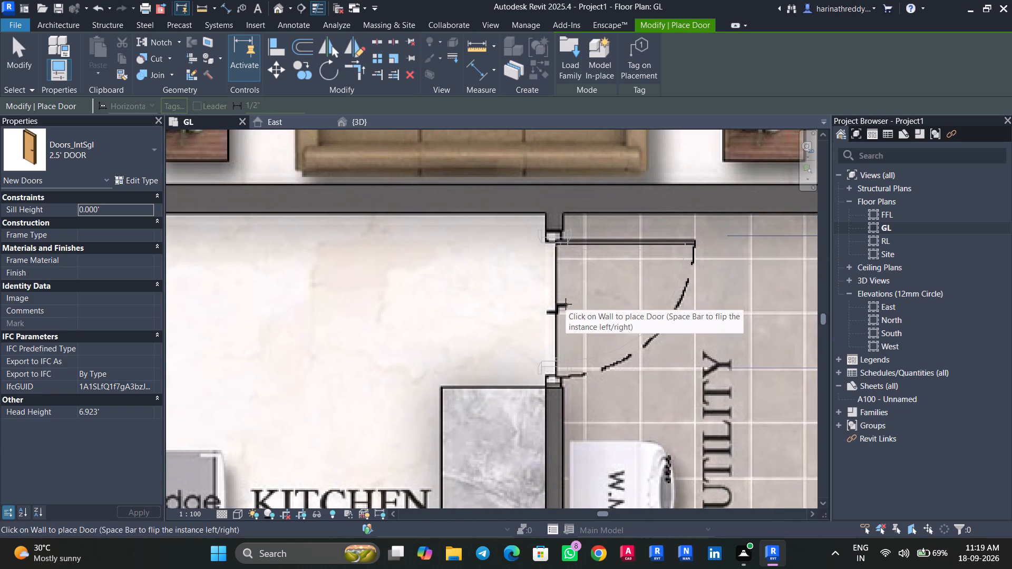
pyautogui.click(566, 304)
pyautogui.scroll(-8, 566, 304)
pyautogui.press('Escape')
pyautogui.press('Escape')
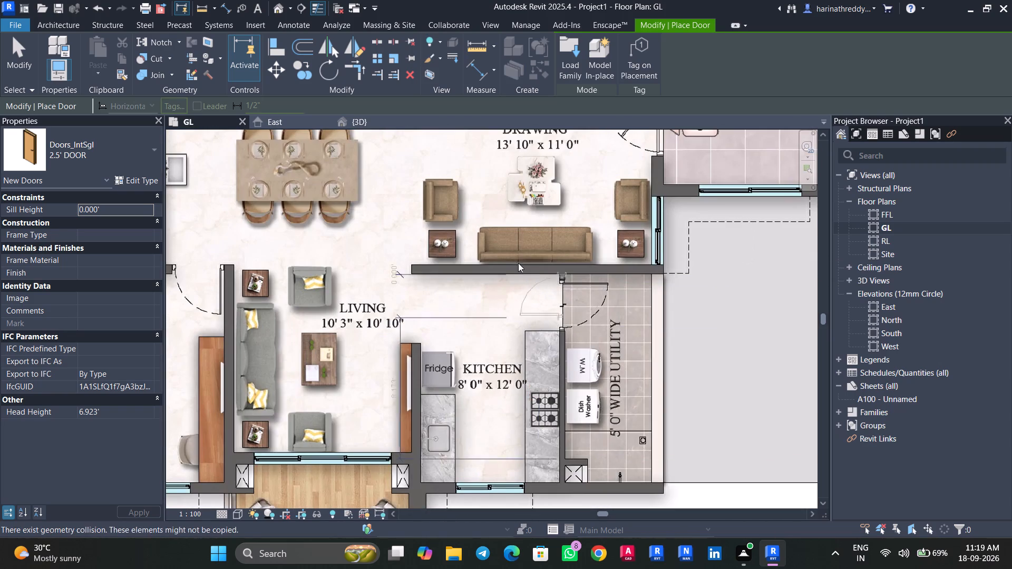
pyautogui.press('Escape')
# Examine the walls and placed doors from several sides in the 3D view, then return to the GL floor plan.
pyautogui.click(364, 129)
pyautogui.click(364, 123)
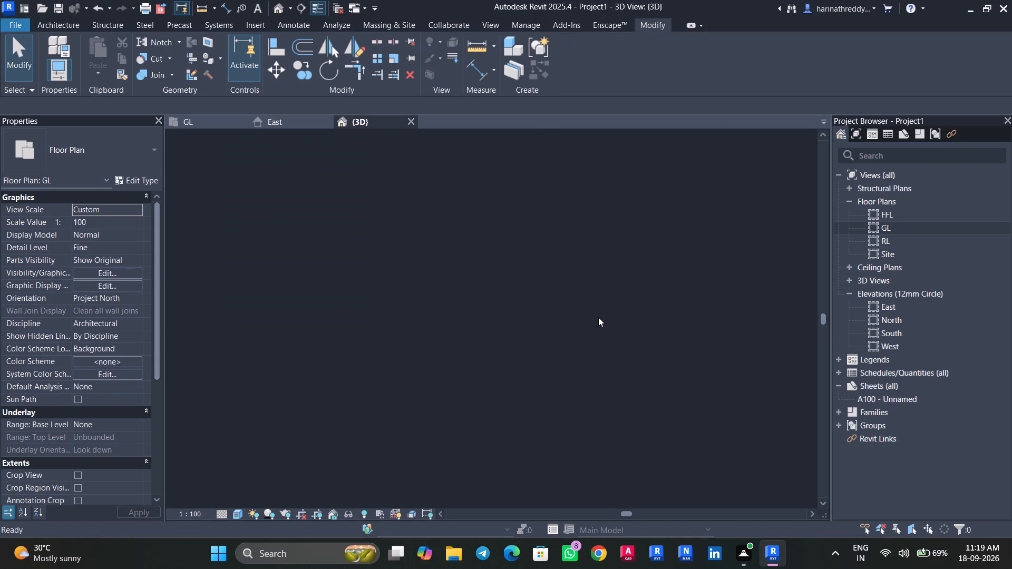
pyautogui.keyDown('shift'); pyautogui.moveTo(500, 386); pyautogui.dragTo(528, 459, button='middle'); pyautogui.keyUp('shift')
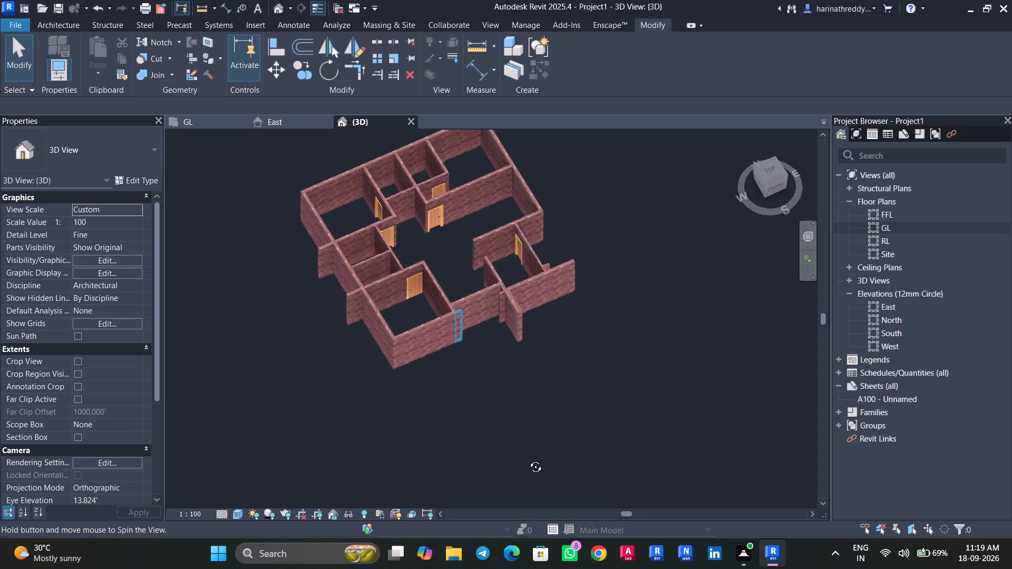
pyautogui.keyDown('shift'); pyautogui.moveTo(528, 459); pyautogui.dragTo(630, 479, button='middle'); pyautogui.keyUp('shift')
pyautogui.moveTo(583, 425); pyautogui.dragTo(684, 199, button='middle')
pyautogui.scroll(1, 684, 199)
pyautogui.scroll(3, 460, 343)
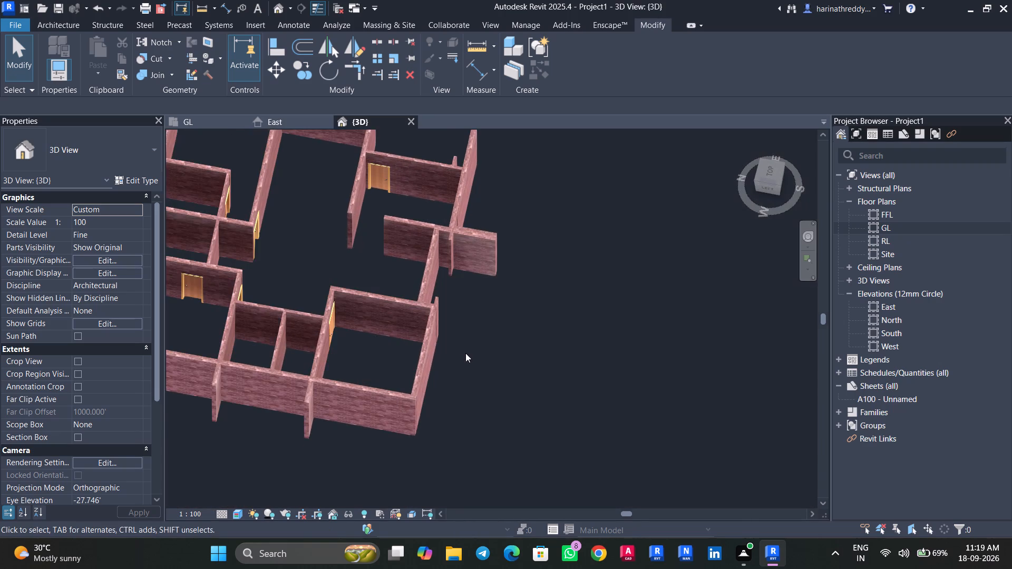
pyautogui.keyDown('shift'); pyautogui.moveTo(464, 353); pyautogui.dragTo(479, 355, button='middle'); pyautogui.keyUp('shift')
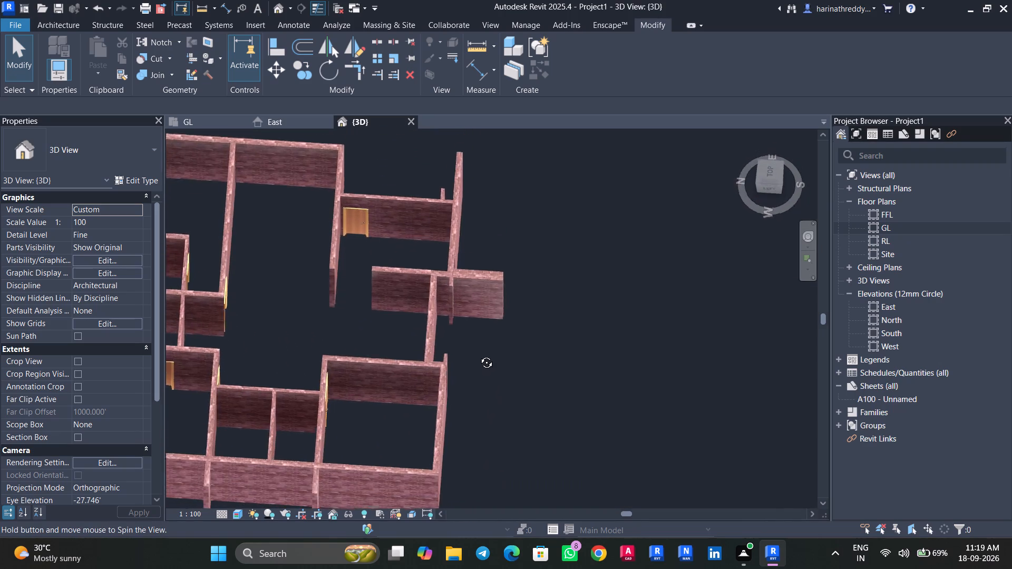
pyautogui.keyDown('shift'); pyautogui.moveTo(479, 355); pyautogui.dragTo(476, 342, button='middle'); pyautogui.keyUp('shift')
pyautogui.moveTo(477, 346); pyautogui.dragTo(564, 318, button='middle')
pyautogui.scroll(1, 563, 329)
pyautogui.keyDown('shift'); pyautogui.moveTo(571, 344); pyautogui.dragTo(621, 338, button='middle'); pyautogui.keyUp('shift')
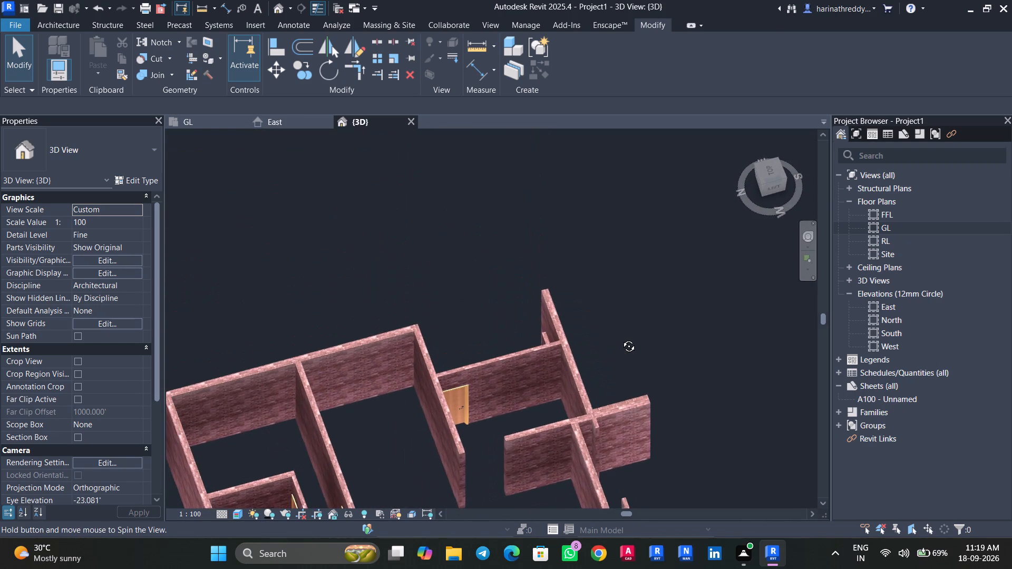
pyautogui.keyDown('shift'); pyautogui.moveTo(621, 338); pyautogui.dragTo(588, 310, button='middle'); pyautogui.keyUp('shift')
pyautogui.moveTo(599, 371); pyautogui.dragTo(660, 264, button='middle')
pyautogui.scroll(1, 606, 358)
pyautogui.keyDown('shift'); pyautogui.moveTo(665, 298); pyautogui.dragTo(697, 428, button='middle'); pyautogui.keyUp('shift')
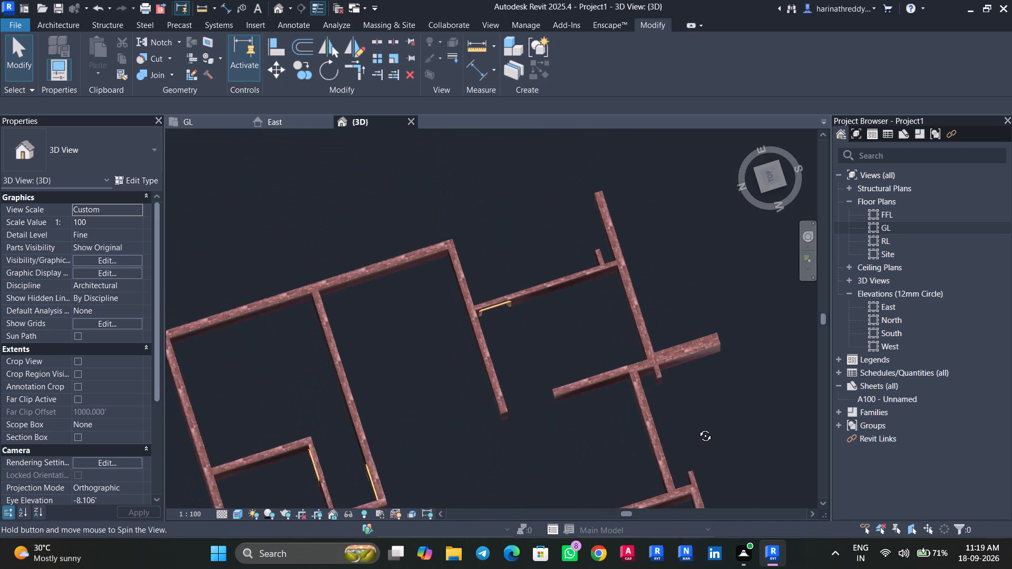
pyautogui.keyDown('shift'); pyautogui.moveTo(697, 428); pyautogui.dragTo(641, 330, button='middle'); pyautogui.keyUp('shift')
pyautogui.moveTo(645, 345); pyautogui.dragTo(679, 435, button='middle')
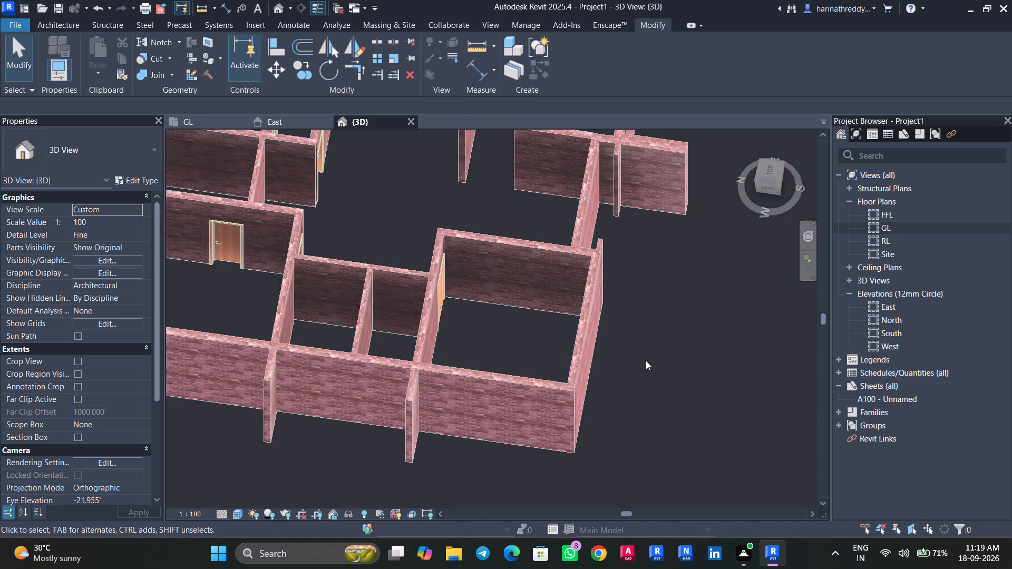
pyautogui.keyDown('shift'); pyautogui.moveTo(646, 360); pyautogui.dragTo(614, 348, button='middle'); pyautogui.keyUp('shift')
pyautogui.scroll(1, 614, 319)
pyautogui.scroll(-6, 614, 319)
pyautogui.moveTo(617, 311); pyautogui.dragTo(518, 447, button='middle')
pyautogui.keyDown('shift'); pyautogui.moveTo(638, 389); pyautogui.dragTo(514, 306, button='middle'); pyautogui.keyUp('shift')
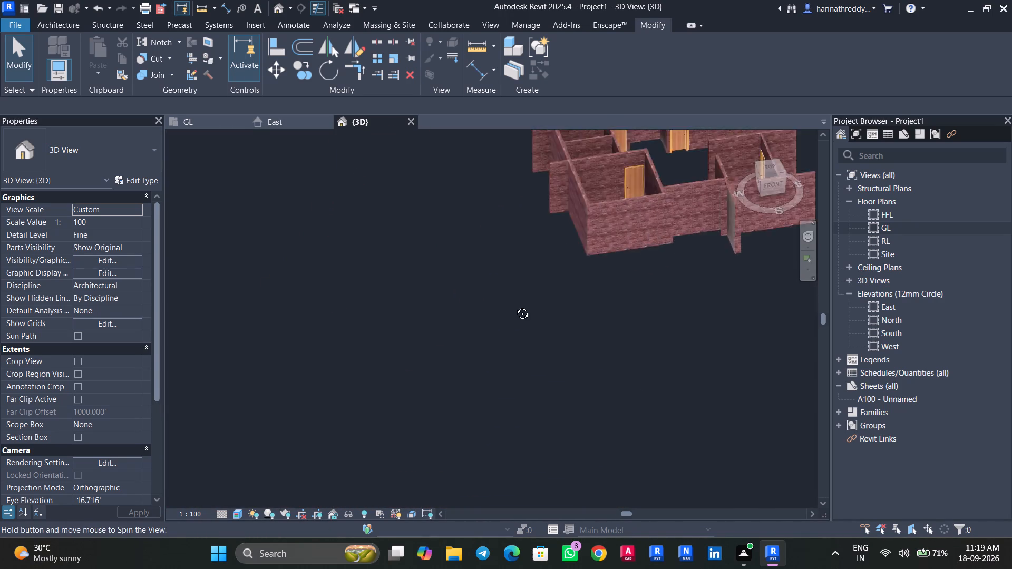
pyautogui.keyDown('shift'); pyautogui.moveTo(514, 306); pyautogui.dragTo(417, 279, button='middle'); pyautogui.keyUp('shift')
pyautogui.moveTo(662, 332); pyautogui.dragTo(66, 472, button='middle')
pyautogui.scroll(4, 412, 387)
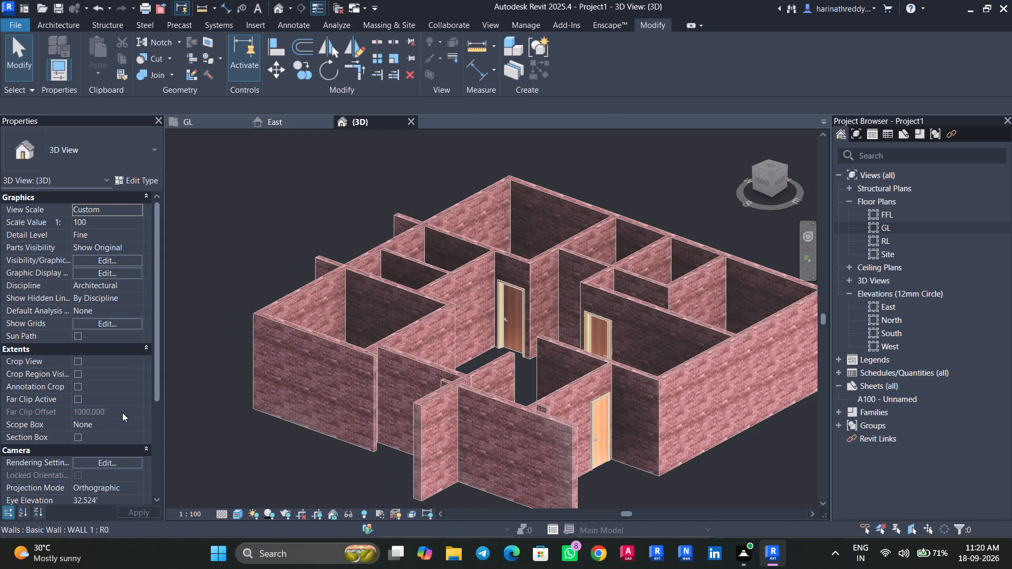
pyautogui.keyDown('shift'); pyautogui.moveTo(122, 413); pyautogui.dragTo(160, 470, button='middle'); pyautogui.keyUp('shift')
pyautogui.click(189, 123)
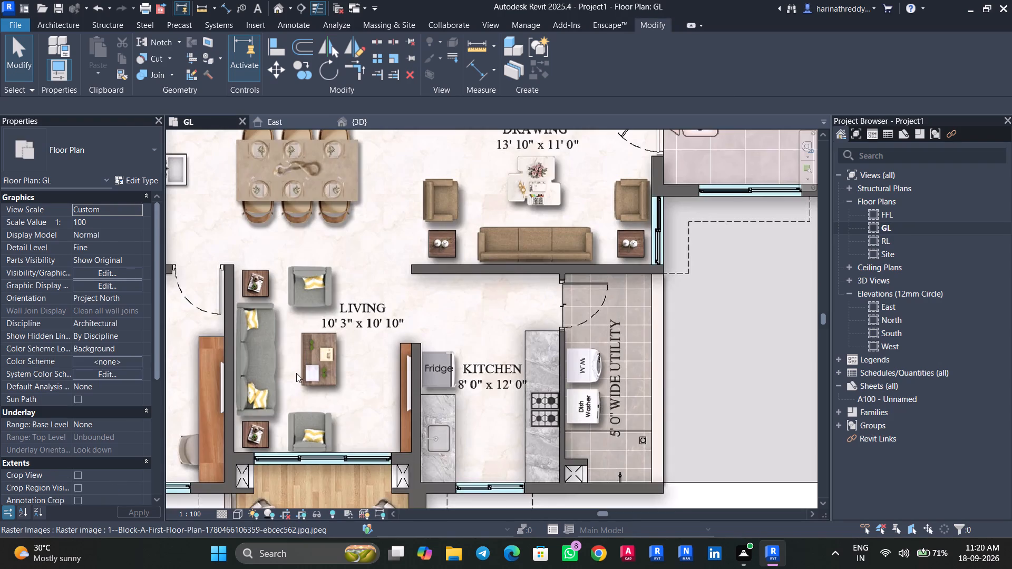
pyautogui.scroll(-3, 297, 373)
pyautogui.moveTo(305, 373); pyautogui.dragTo(455, 422, button='middle')
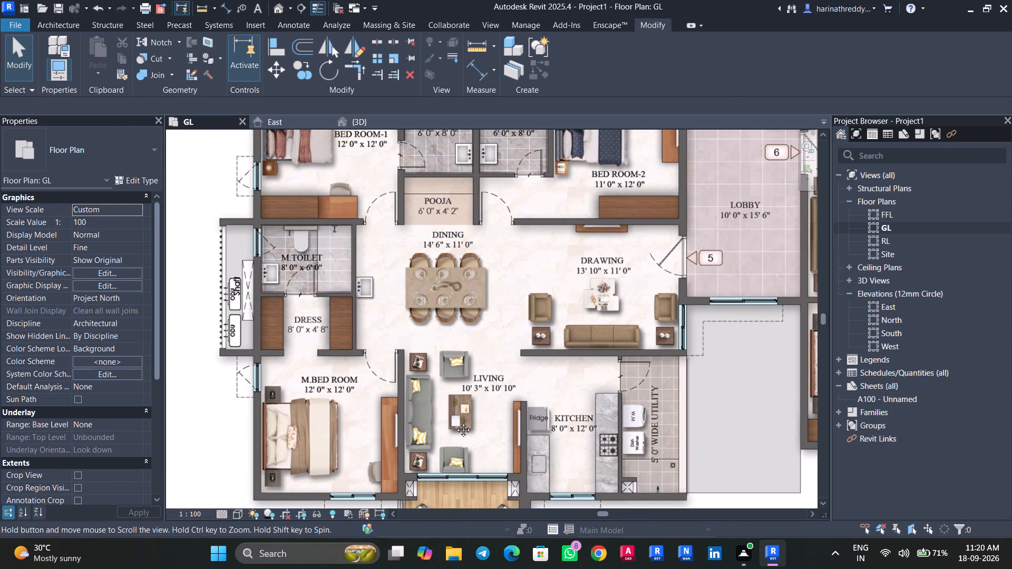
pyautogui.moveTo(455, 422); pyautogui.dragTo(517, 422, button='middle')
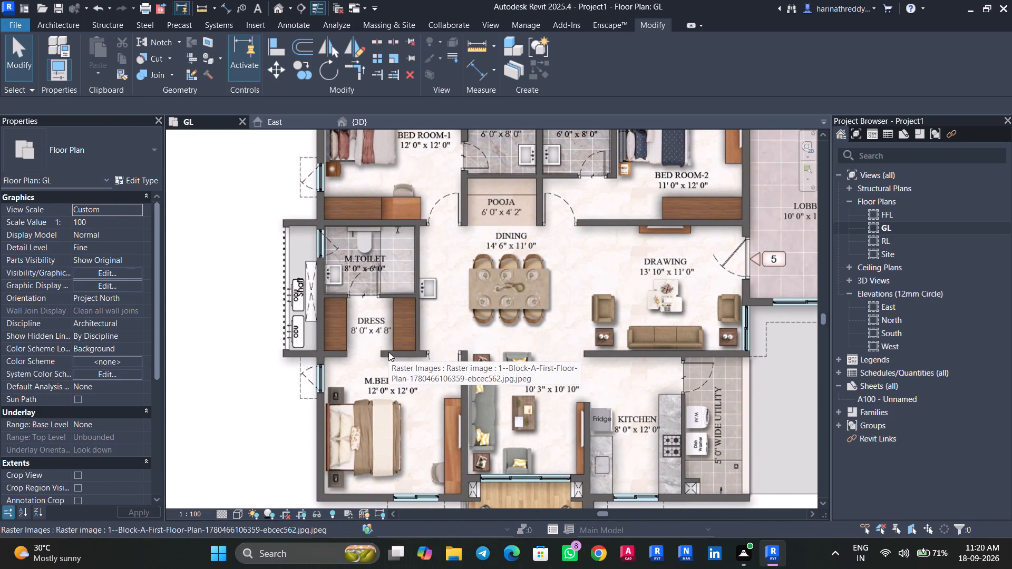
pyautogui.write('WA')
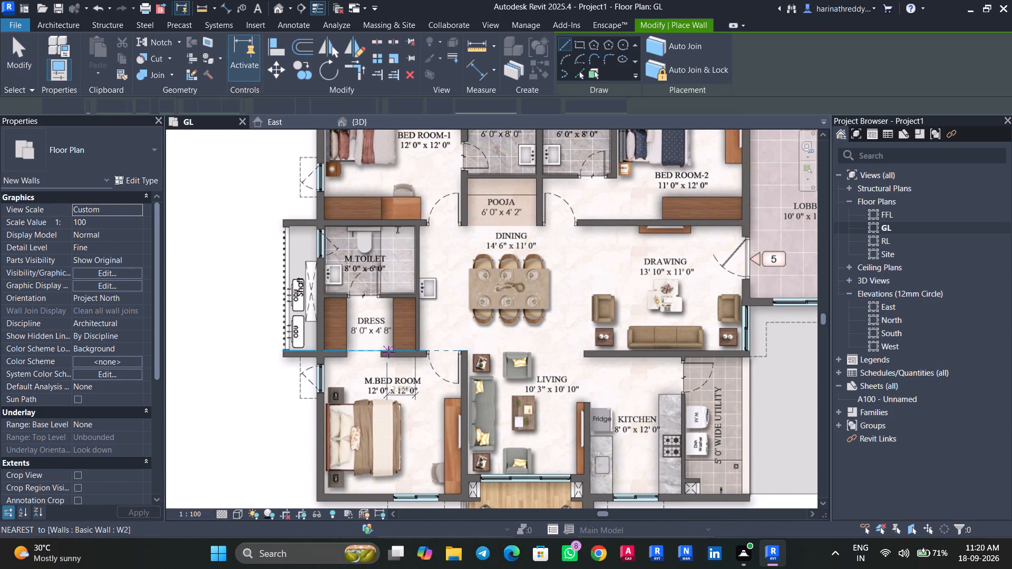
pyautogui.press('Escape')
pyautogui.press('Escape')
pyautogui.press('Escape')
# Place a Doors_IntSgl 2.5' DOOR in the wall between M.Toilet and Dress, oriented to the traced swing, then end door placement.
pyautogui.scroll(6, 366, 308)
pyautogui.write('DR')
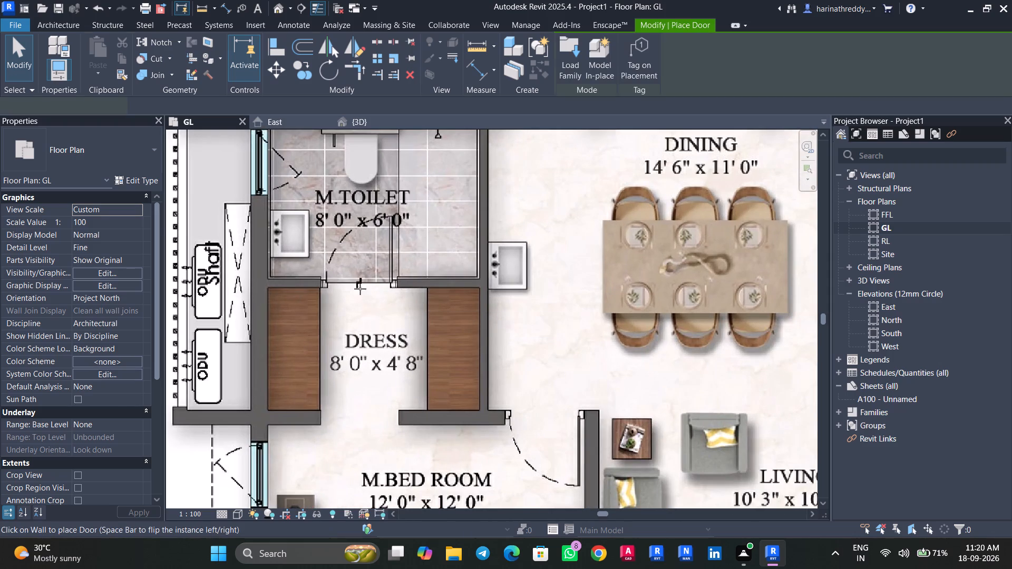
pyautogui.scroll(2, 374, 292)
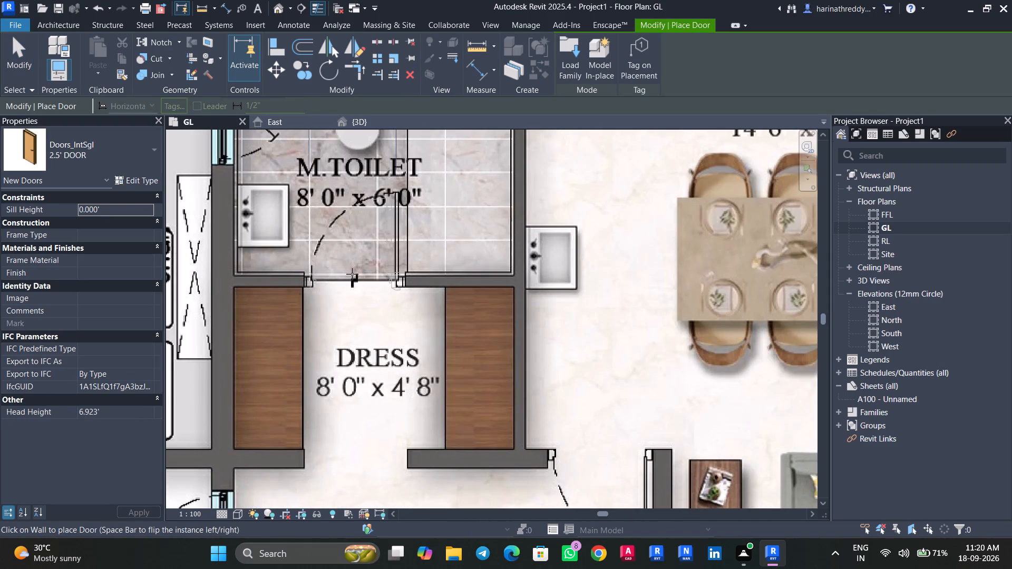
pyautogui.scroll(4, 353, 273)
pyautogui.press('space')
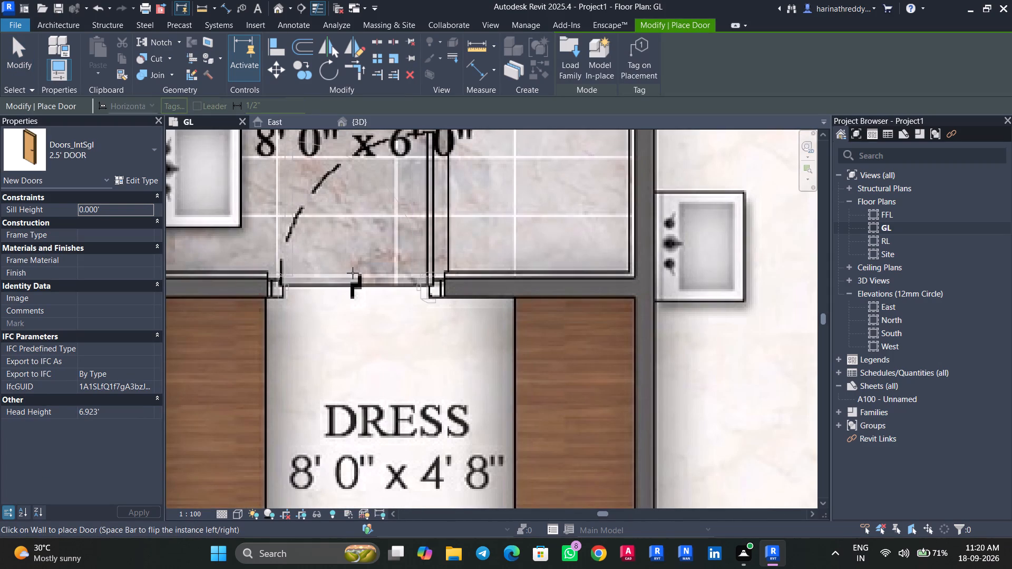
pyautogui.press('space')
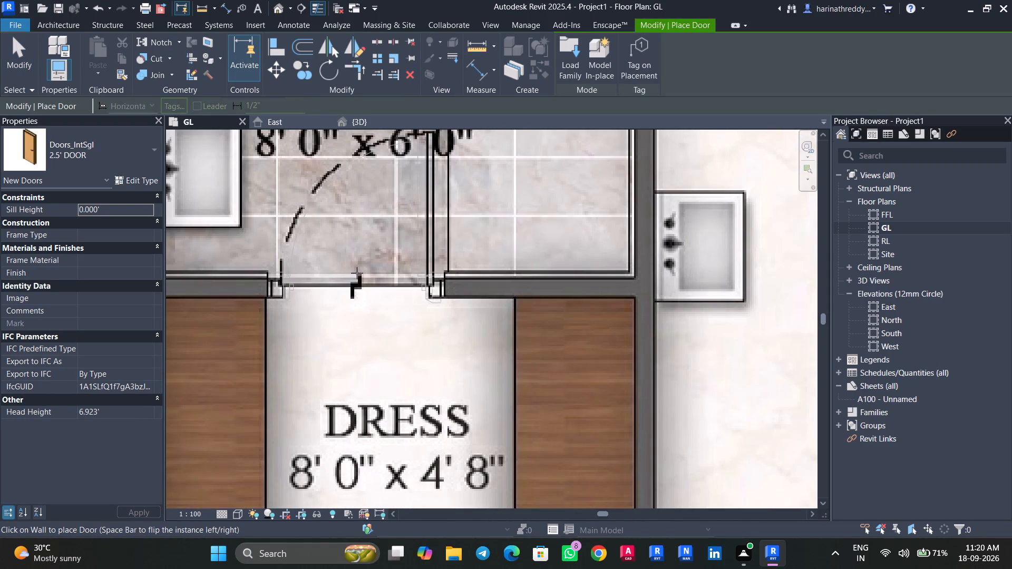
pyautogui.click(359, 271)
pyautogui.press('Escape')
pyautogui.press('Escape')
pyautogui.press('Escape')
# Set the floor plan raster image's draw layer to Background and deselect it.
pyautogui.scroll(-5, 358, 341)
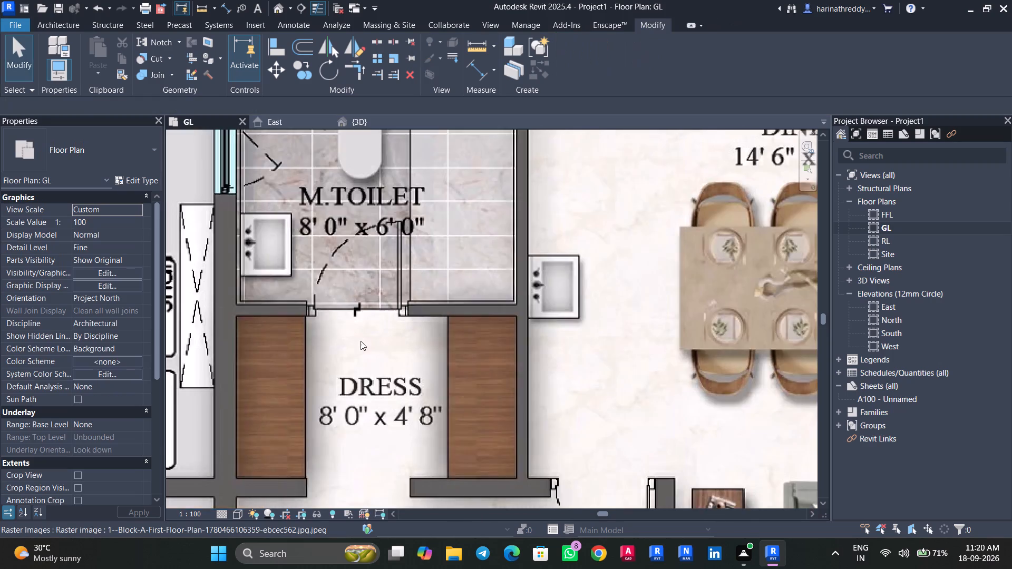
pyautogui.scroll(-7, 361, 341)
pyautogui.moveTo(372, 373); pyautogui.dragTo(375, 322, button='middle')
pyautogui.press('Escape')
pyautogui.click(267, 295)
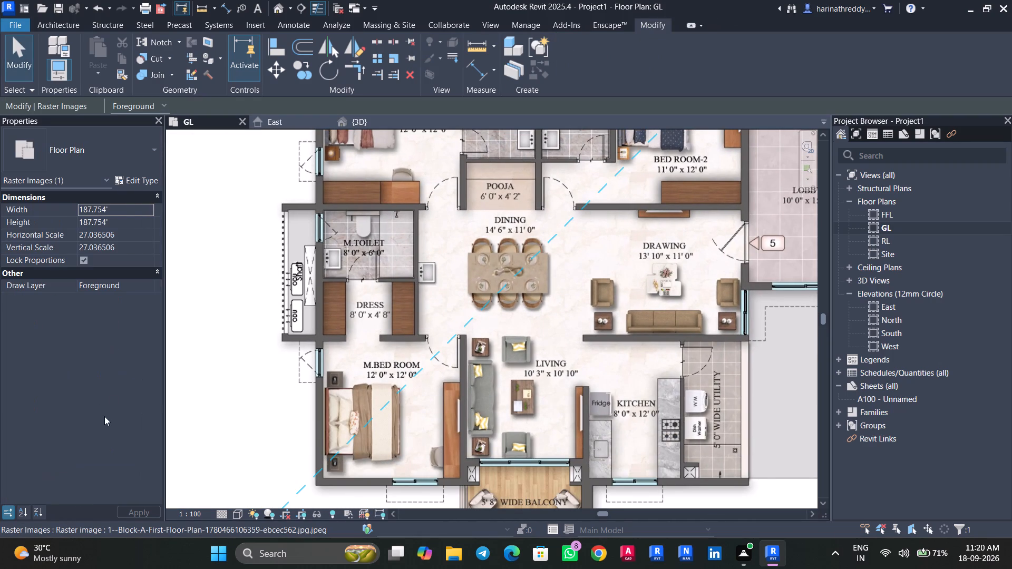
pyautogui.click(150, 284)
pyautogui.click(125, 295)
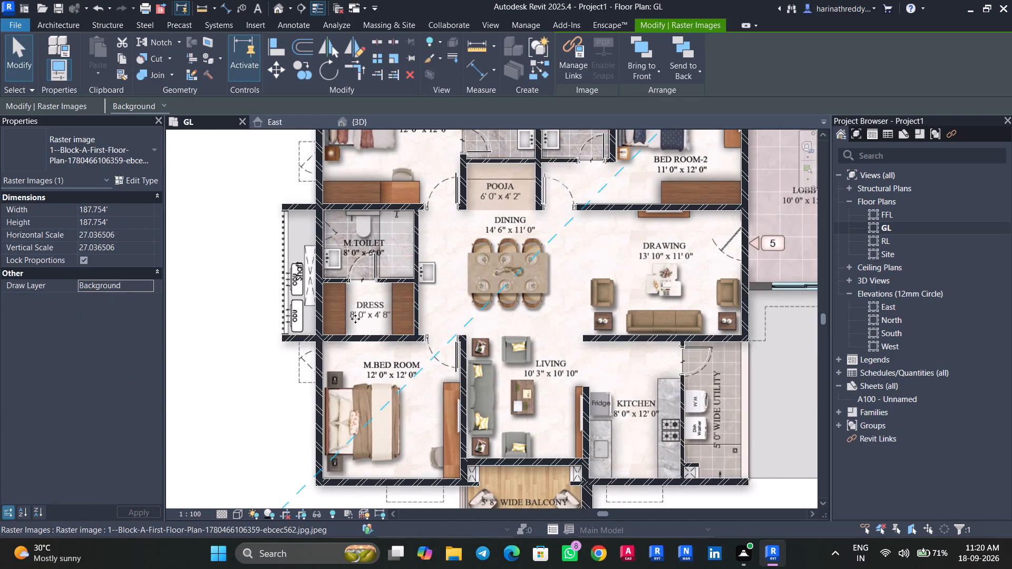
pyautogui.scroll(5, 361, 343)
pyautogui.press('Escape')
pyautogui.press('Escape')
# Split the W2 wall between Dress and M.Bed Room at two points and delete the middle segment, about 3.3' long.
pyautogui.write('SL')
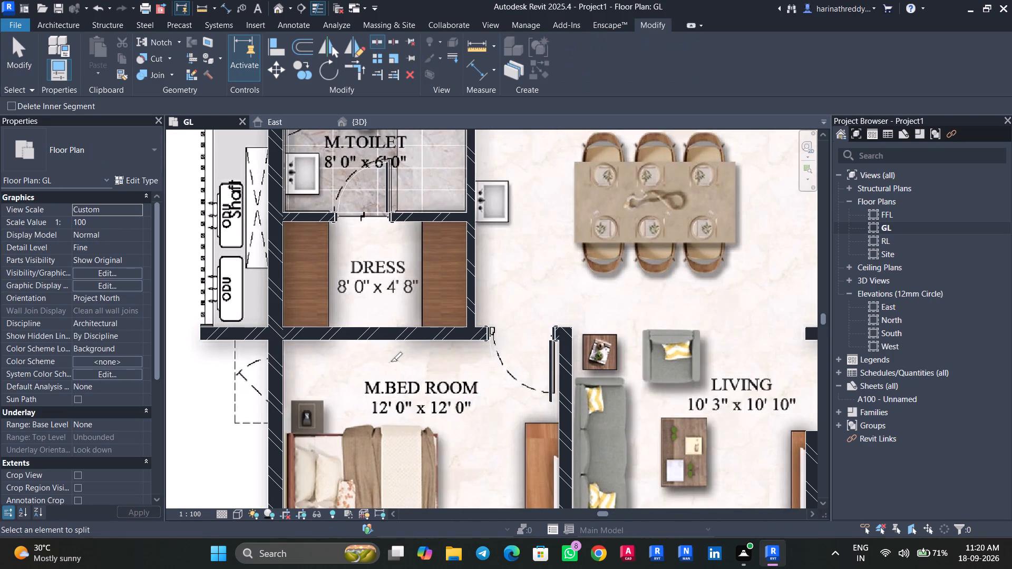
pyautogui.scroll(5, 333, 326)
pyautogui.click(335, 328)
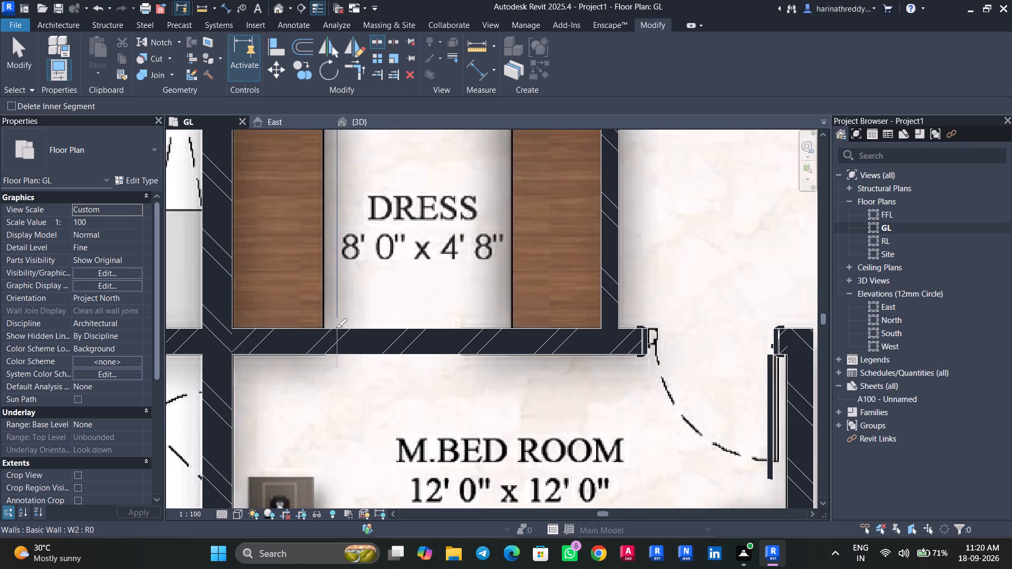
pyautogui.click(489, 329)
pyautogui.press('Escape')
pyautogui.press('Escape')
pyautogui.click(429, 342)
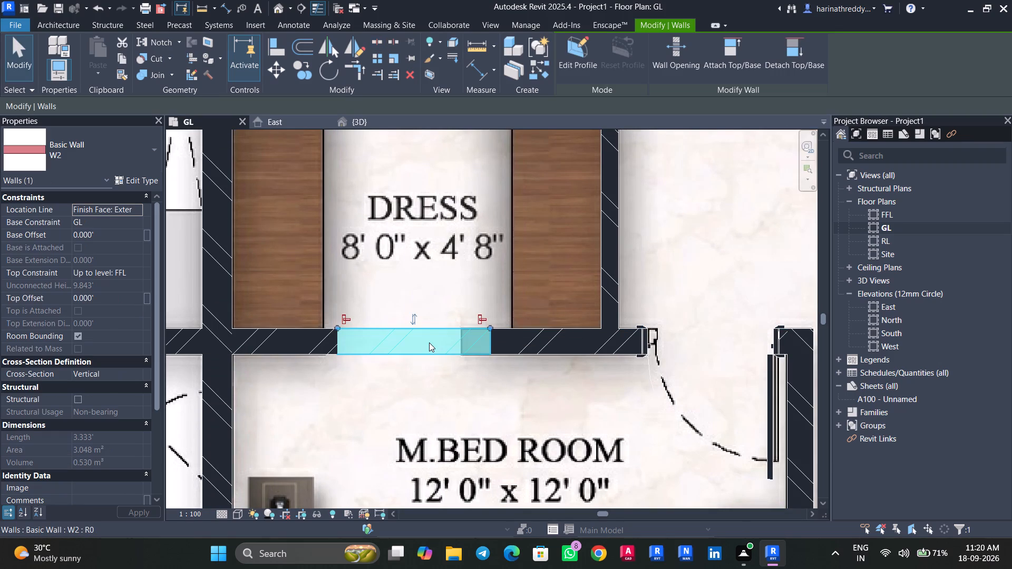
pyautogui.press('Delete')
# Extend the wall segment beside the M.Bed Room door towards the traced edge of the Dress opening, making it about 7.3' long.
pyautogui.click(501, 345)
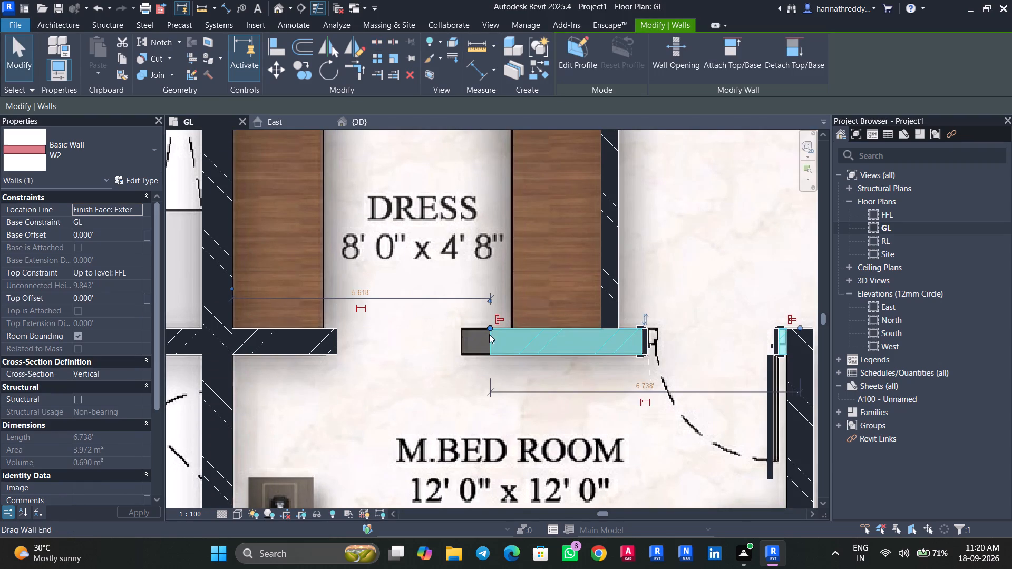
pyautogui.moveTo(490, 326); pyautogui.dragTo(462, 326)
pyautogui.scroll(4, 466, 374)
pyautogui.press('Escape')
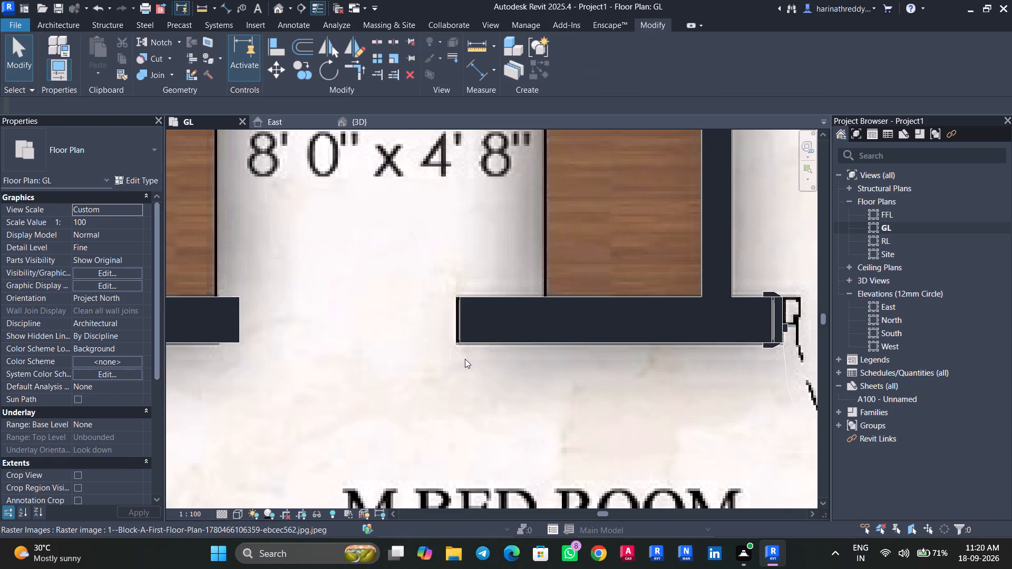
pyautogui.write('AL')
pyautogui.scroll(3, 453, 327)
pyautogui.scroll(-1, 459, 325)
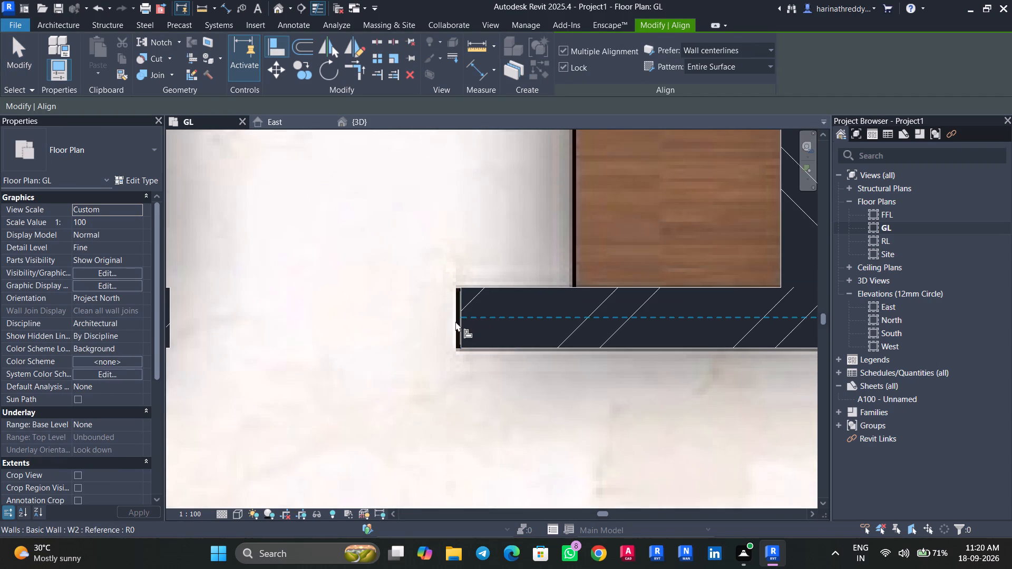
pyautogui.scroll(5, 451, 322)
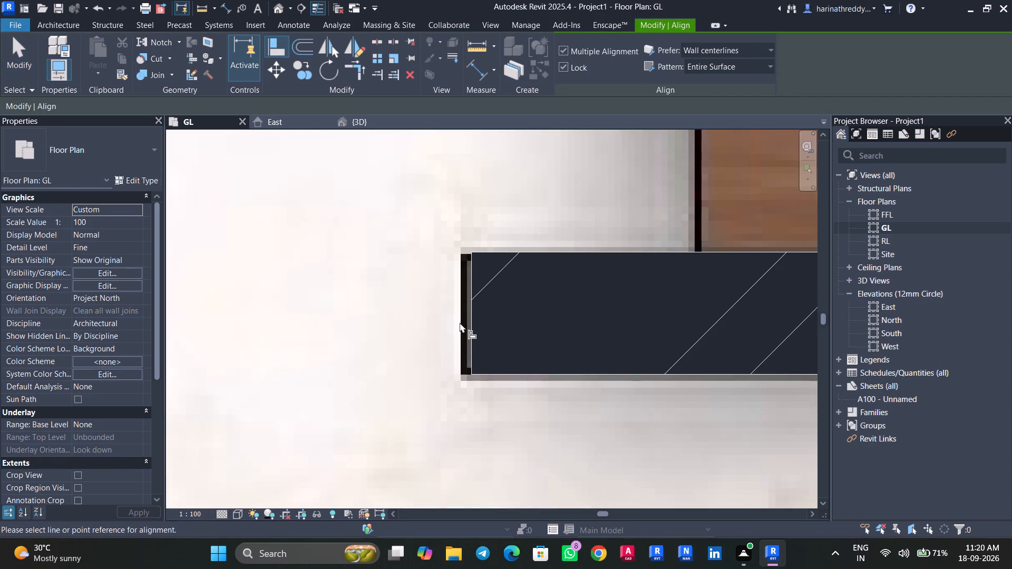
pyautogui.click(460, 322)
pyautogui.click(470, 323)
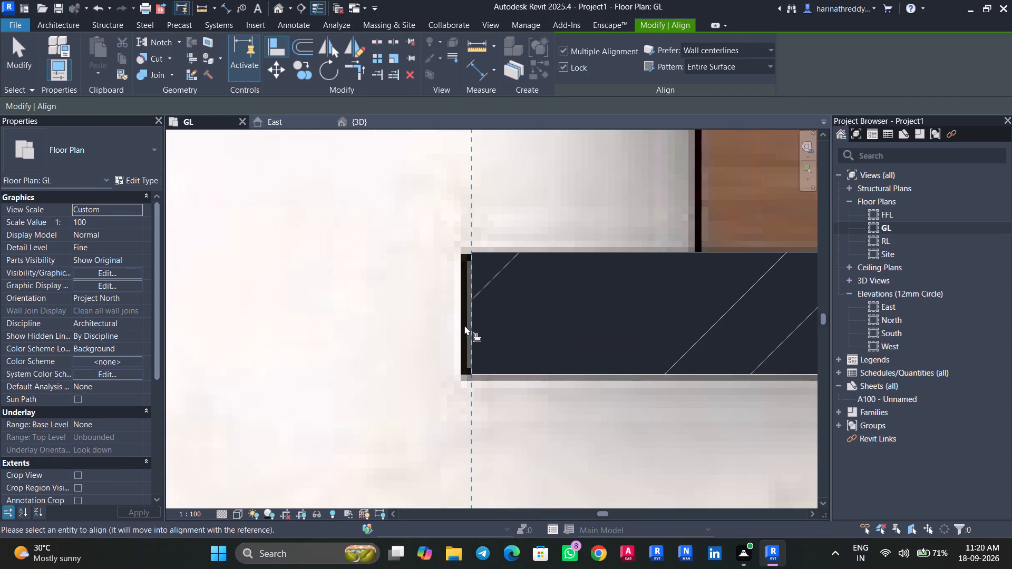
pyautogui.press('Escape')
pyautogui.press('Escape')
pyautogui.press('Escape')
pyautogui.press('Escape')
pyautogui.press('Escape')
# Fine-tune the end of the wall segment beside the M.Bed Room door to meet the traced edge of the Dress opening.
pyautogui.click(491, 326)
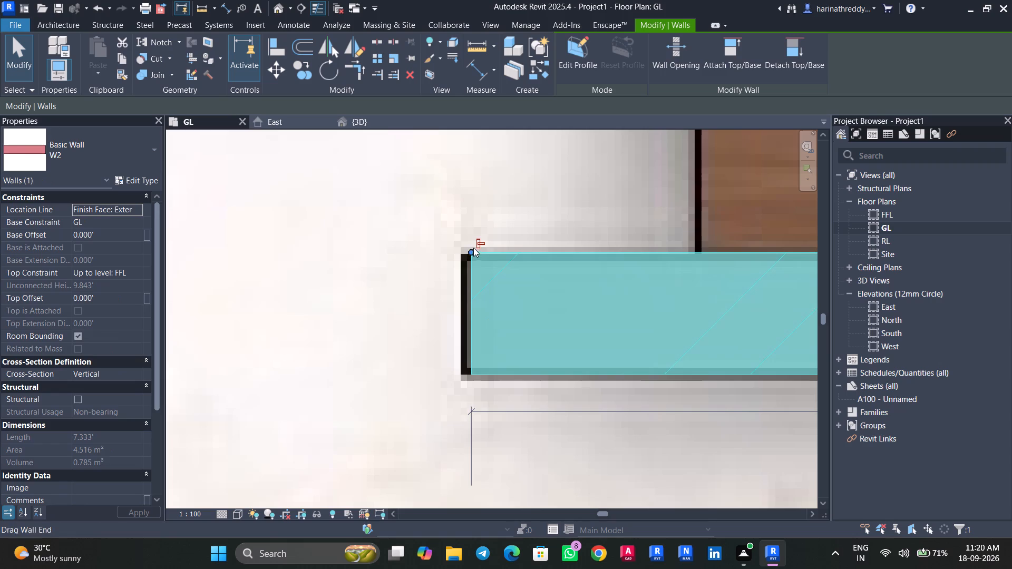
pyautogui.moveTo(470, 251); pyautogui.dragTo(462, 251)
pyautogui.press('Escape')
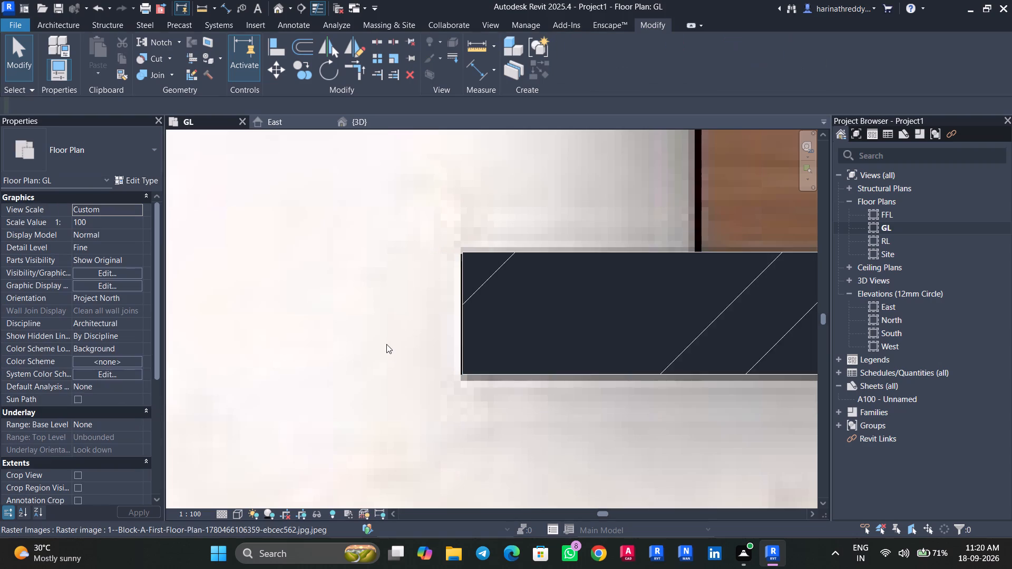
# Shorten the shaft-side wall segment below Dress to about 5.67' at the traced opening edge, leaving an opening about 2.95' wide.
pyautogui.scroll(-8, 389, 349)
pyautogui.moveTo(392, 346); pyautogui.dragTo(579, 328, button='middle')
pyautogui.click(400, 307)
pyautogui.scroll(5, 400, 309)
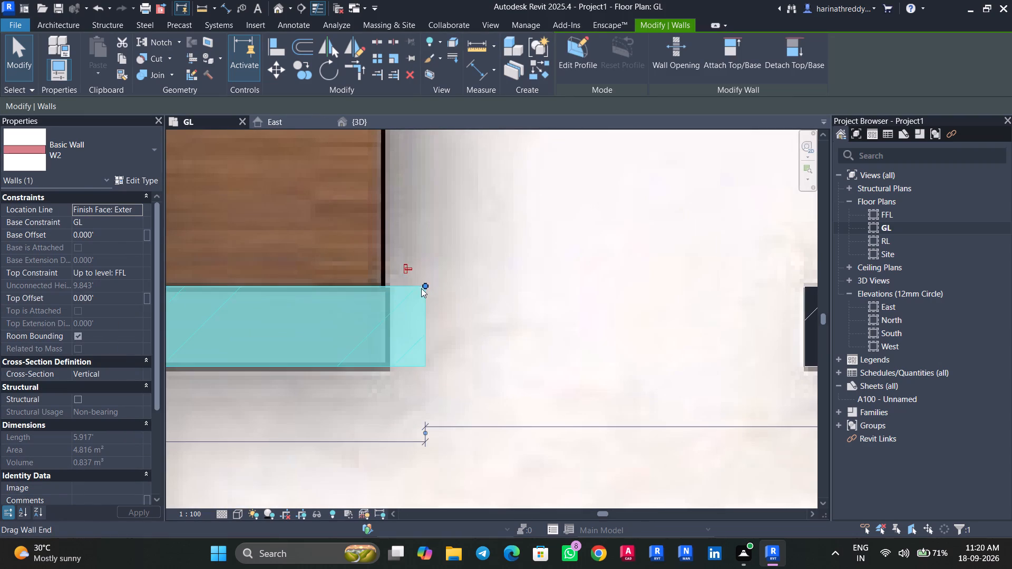
pyautogui.moveTo(427, 280); pyautogui.dragTo(385, 287)
pyautogui.scroll(5, 385, 295)
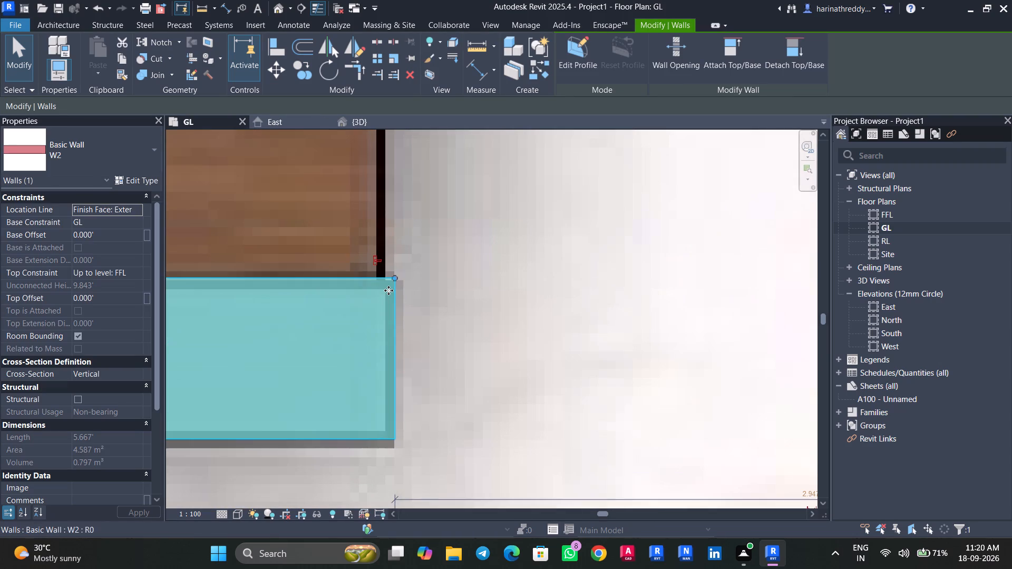
pyautogui.scroll(-8, 434, 332)
pyautogui.press('Down')
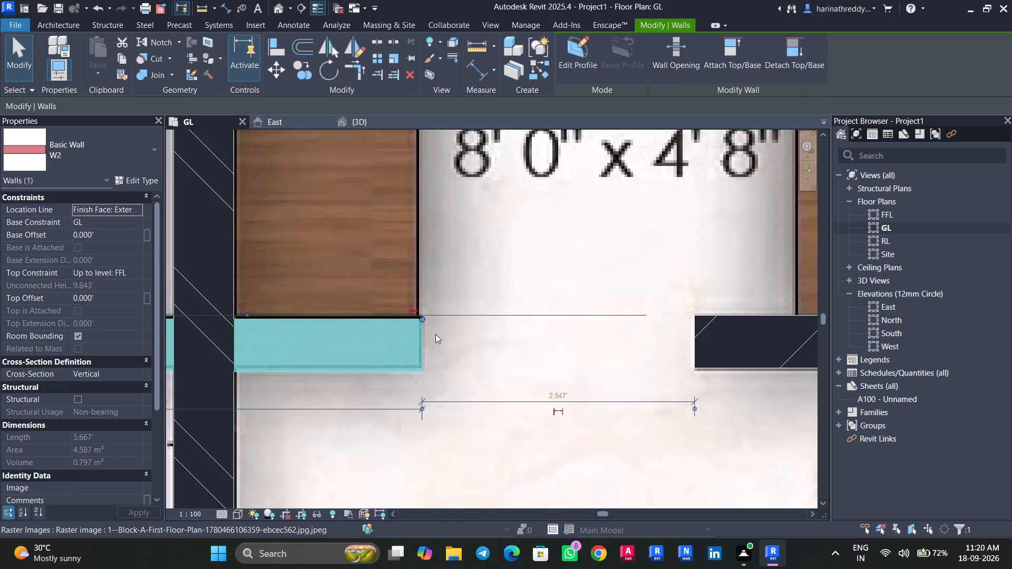
pyautogui.press('Up')
pyautogui.scroll(-2, 437, 333)
pyautogui.scroll(1, 437, 333)
pyautogui.scroll(-7, 437, 333)
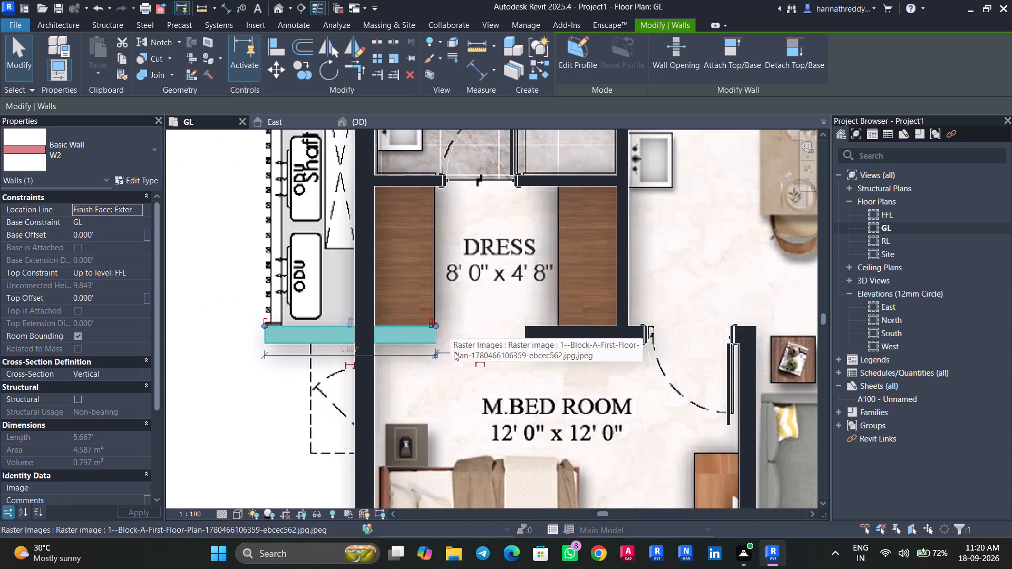
pyautogui.scroll(-3, 279, 377)
pyautogui.moveTo(279, 388); pyautogui.dragTo(280, 466, button='middle')
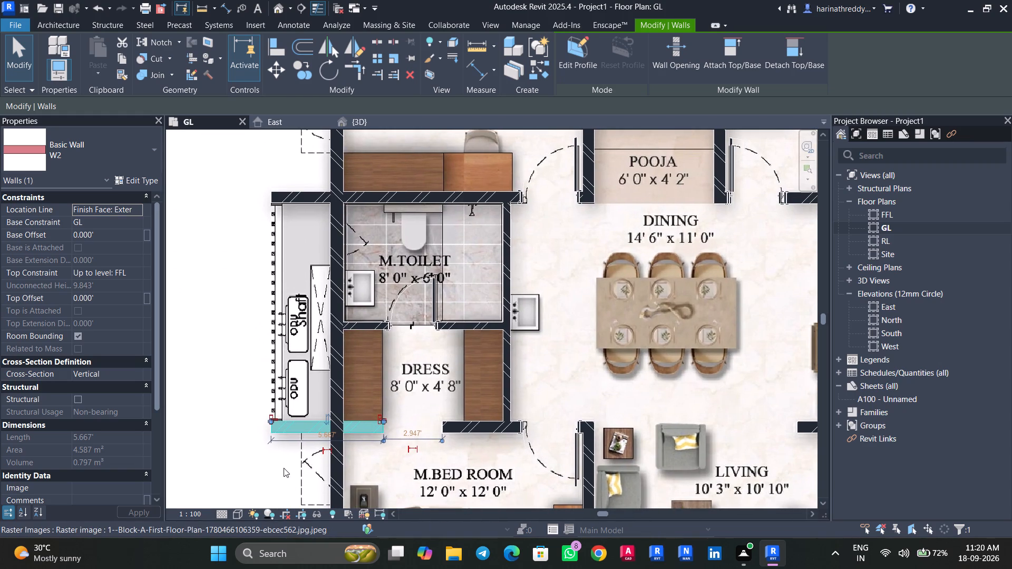
pyautogui.moveTo(278, 462); pyautogui.dragTo(265, 417, button='middle')
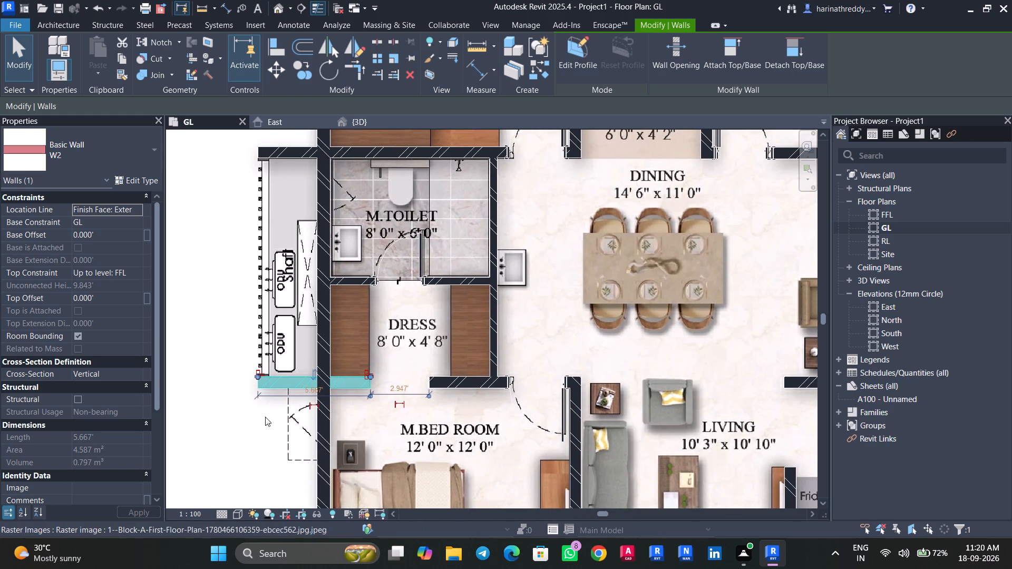
pyautogui.press('Escape')
pyautogui.press('Escape')
# Examine the walls, doors and new Dress opening in the 3D view, then return to the GL floor plan.
pyautogui.click(365, 122)
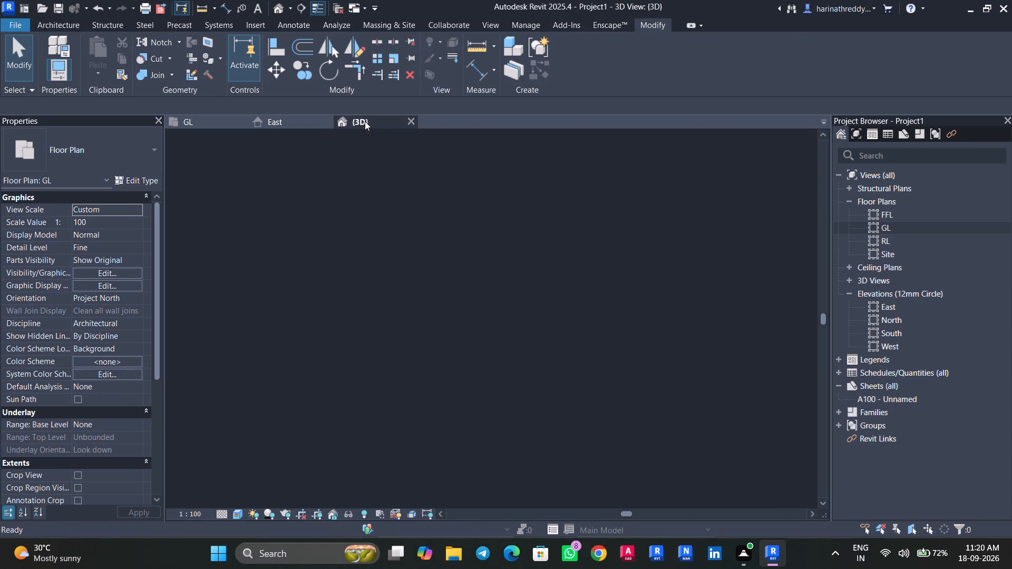
pyautogui.scroll(-4, 196, 279)
pyautogui.keyDown('shift'); pyautogui.moveTo(194, 264); pyautogui.dragTo(215, 291, button='middle'); pyautogui.keyUp('shift')
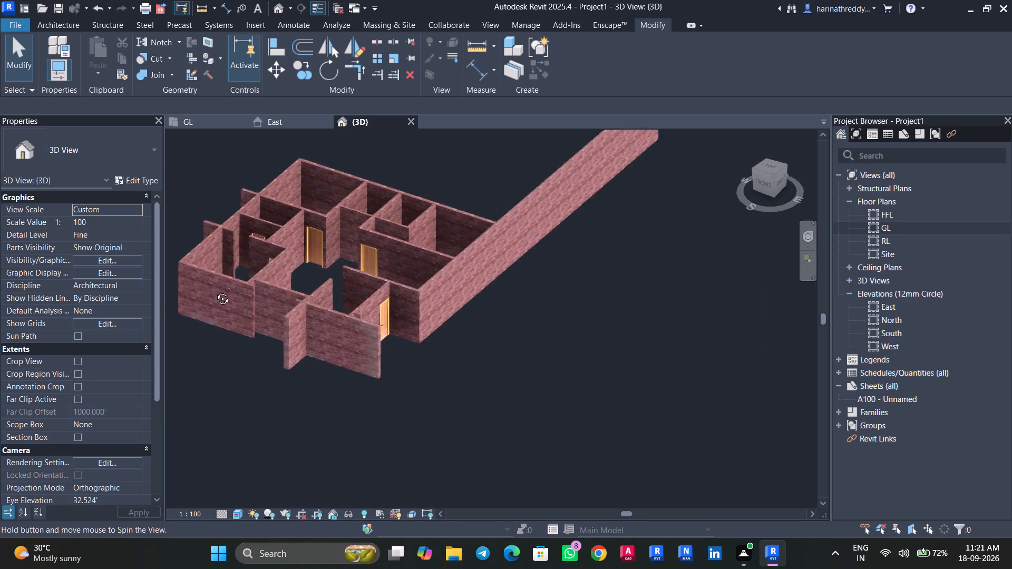
pyautogui.keyDown('shift'); pyautogui.moveTo(215, 291); pyautogui.dragTo(232, 316, button='middle'); pyautogui.keyUp('shift')
pyautogui.moveTo(236, 368); pyautogui.dragTo(456, 504, button='middle')
pyautogui.scroll(-2, 635, 408)
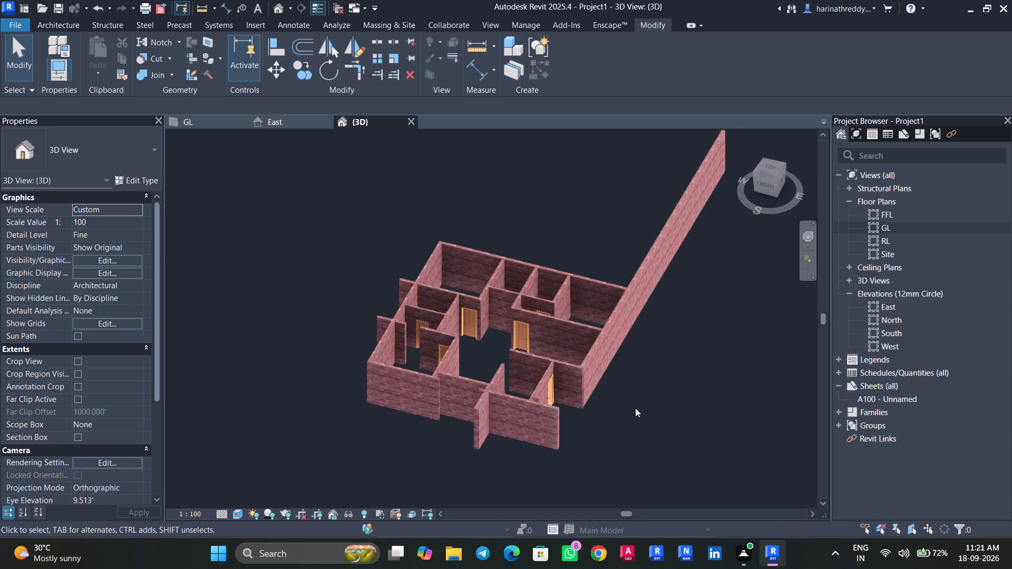
pyautogui.moveTo(634, 411); pyautogui.dragTo(609, 437, button='middle')
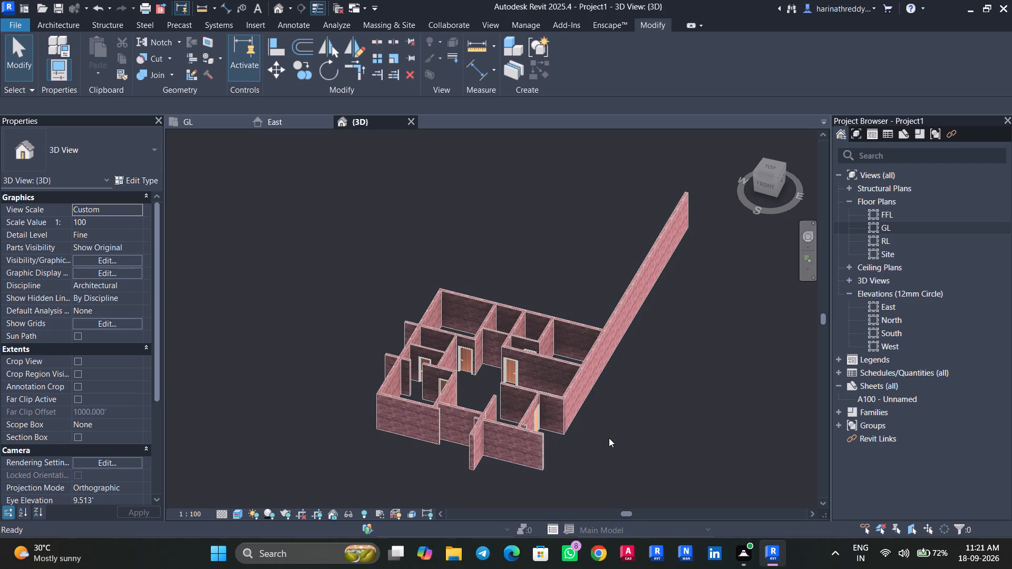
pyautogui.click(194, 124)
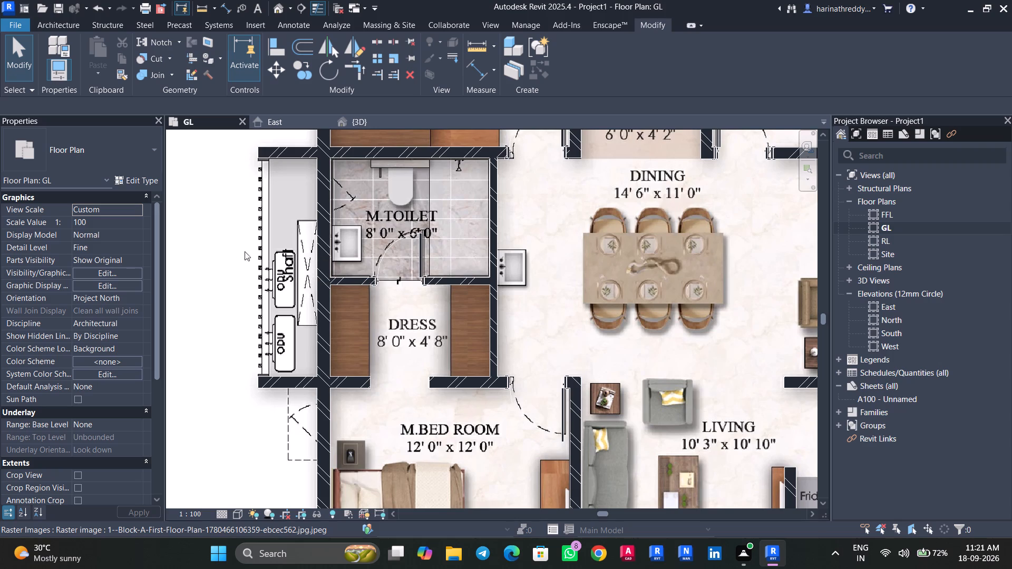
# Examine flat 5's plan across the master bedroom, dining, living and kitchen areas, ending at the 5'8" wide balcony.
pyautogui.moveTo(389, 339); pyautogui.dragTo(390, 266, button='middle')
pyautogui.moveTo(403, 326); pyautogui.dragTo(394, 292, button='middle')
pyautogui.moveTo(421, 336); pyautogui.dragTo(411, 299, button='middle')
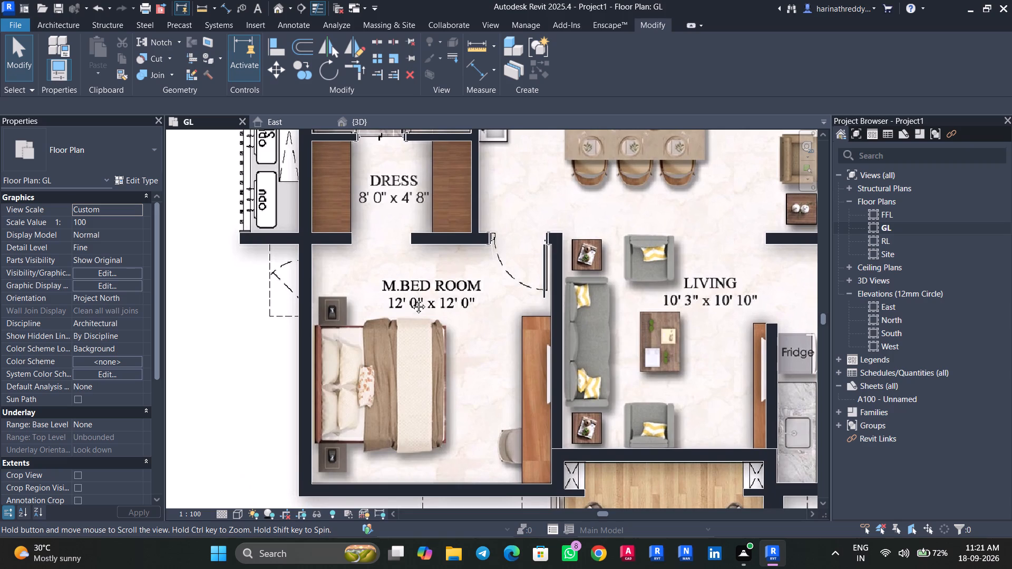
pyautogui.moveTo(411, 299); pyautogui.dragTo(411, 291, button='middle')
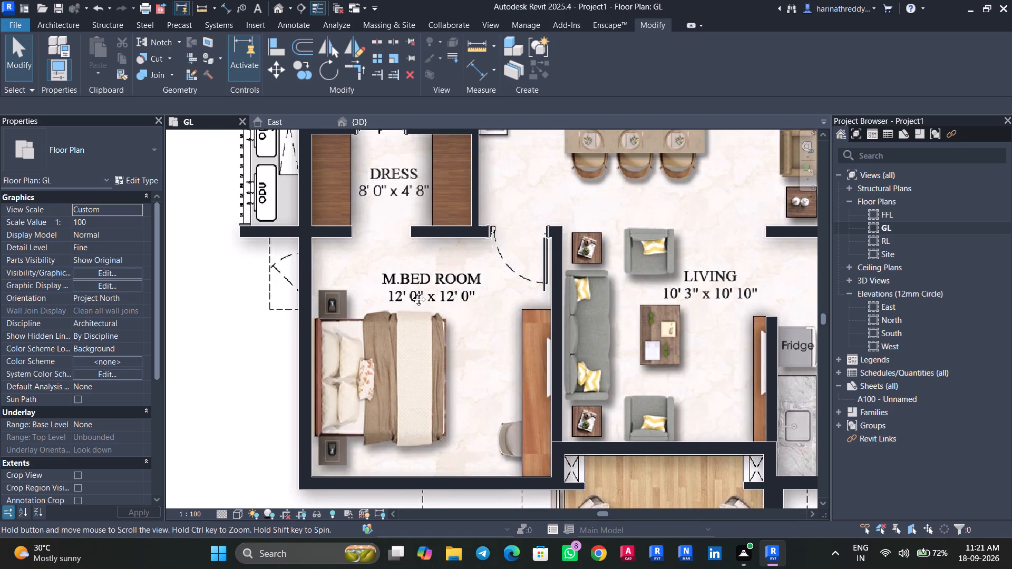
pyautogui.moveTo(411, 291); pyautogui.dragTo(269, 394, button='middle')
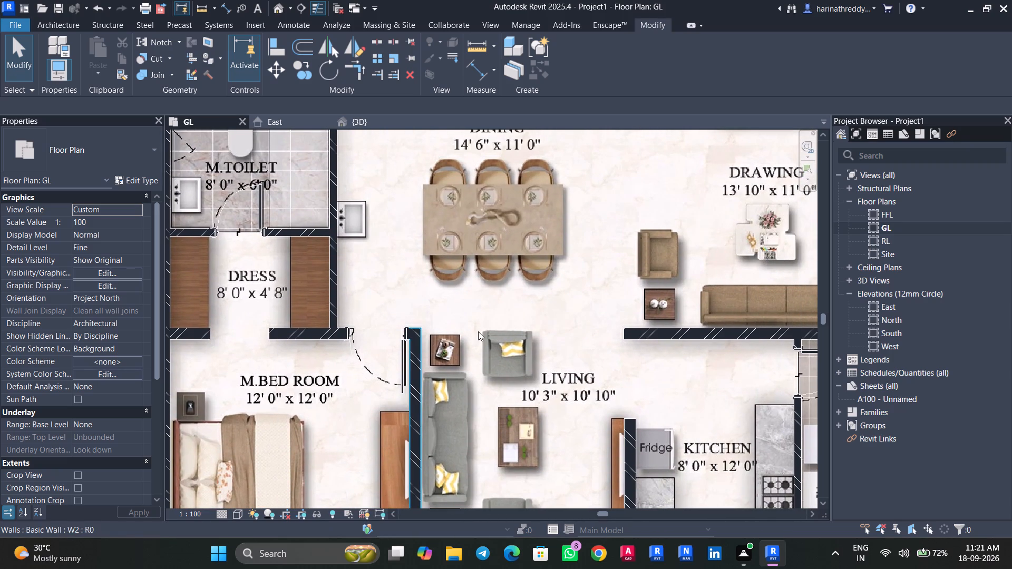
pyautogui.scroll(-3, 478, 331)
pyautogui.scroll(9, 494, 292)
pyautogui.moveTo(495, 290); pyautogui.dragTo(425, 361, button='middle')
pyautogui.scroll(-10, 425, 361)
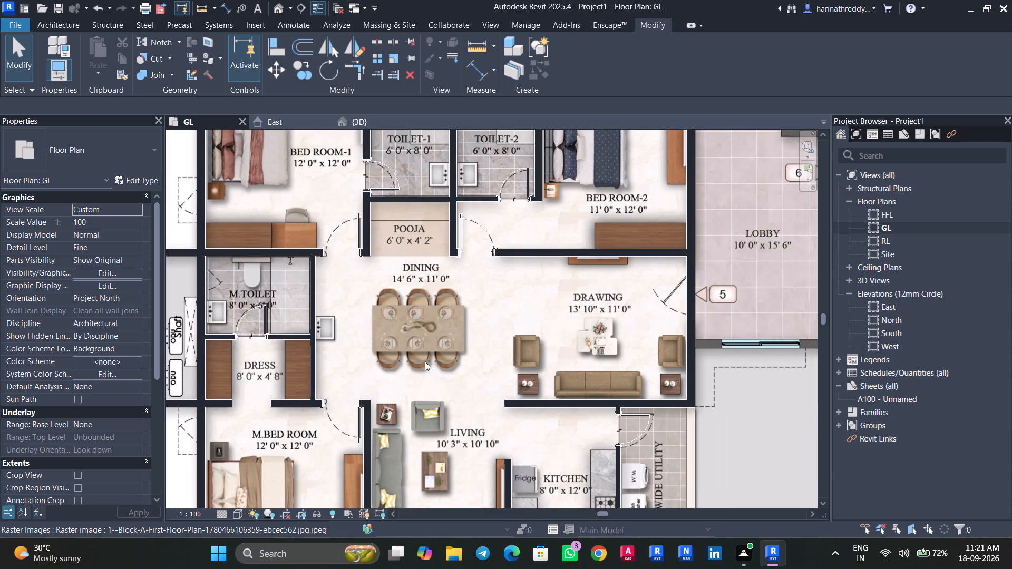
pyautogui.moveTo(443, 413); pyautogui.dragTo(458, 278, button='middle')
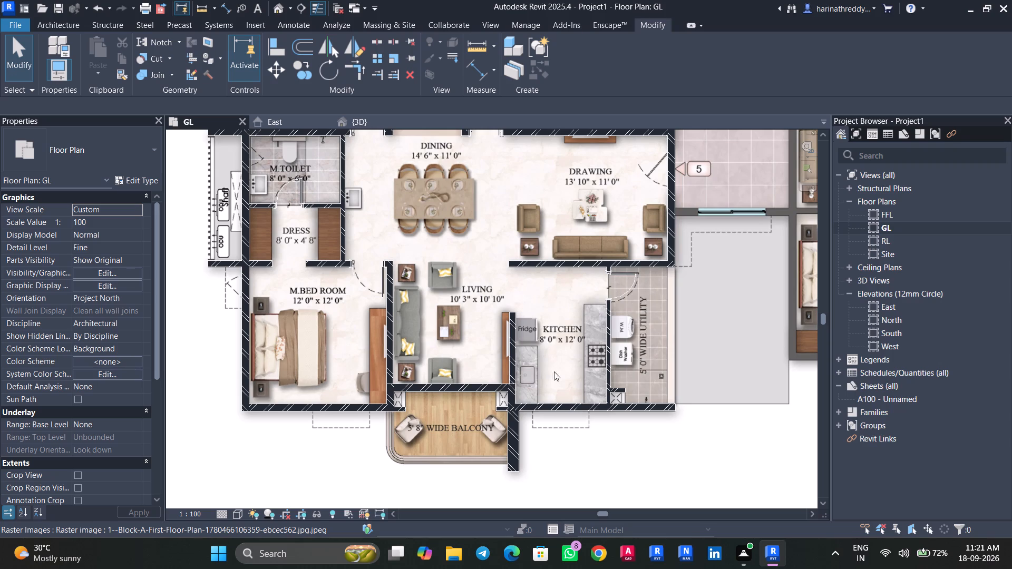
pyautogui.moveTo(411, 435); pyautogui.dragTo(414, 382, button='middle')
pyautogui.scroll(8, 413, 387)
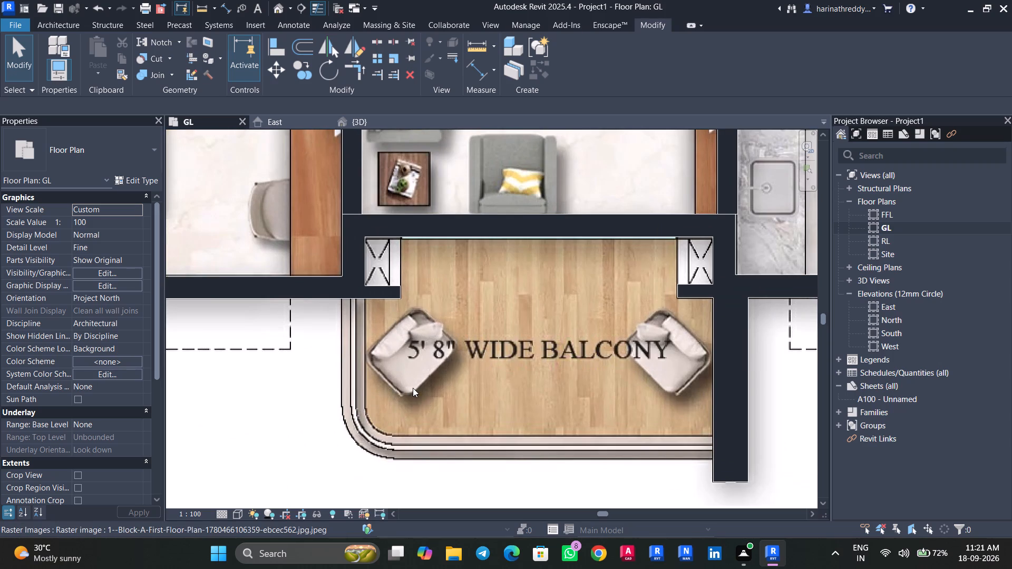
pyautogui.moveTo(413, 386); pyautogui.dragTo(413, 350, button='middle')
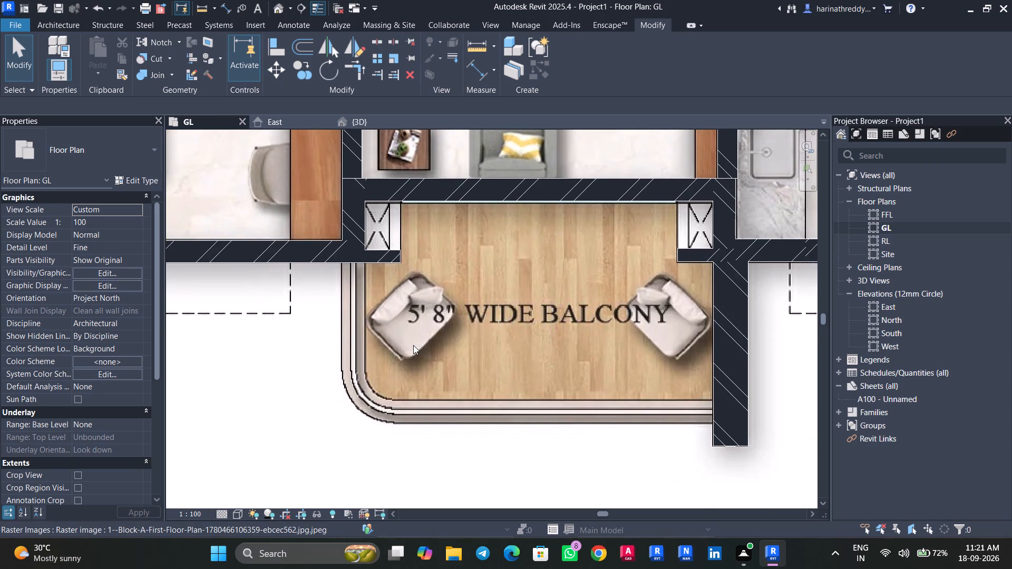
# Set the floor-plan image's draw layer to Foreground so the traced windows show over the modelled walls.
pyautogui.scroll(2, 376, 385)
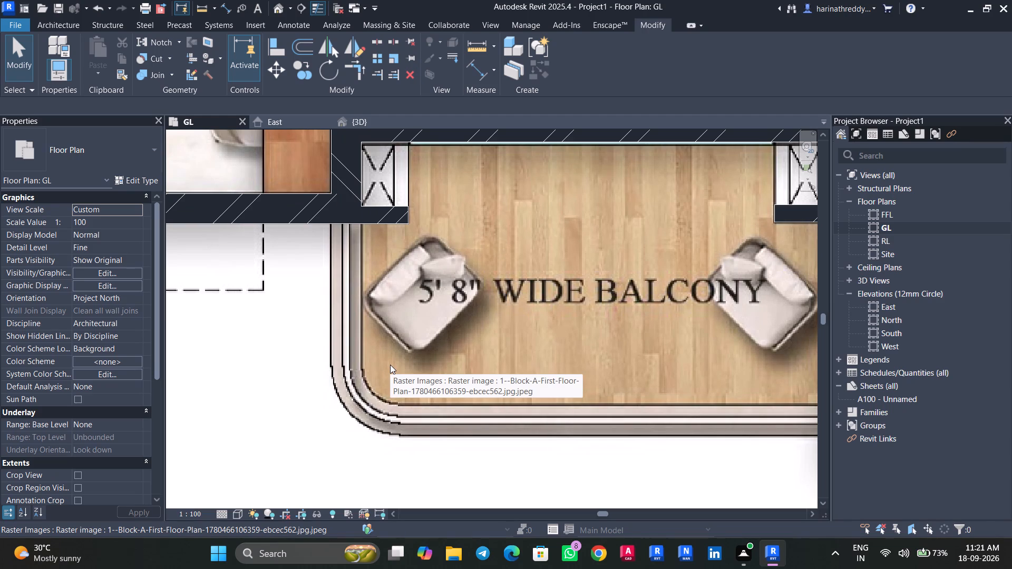
pyautogui.scroll(-14, 390, 365)
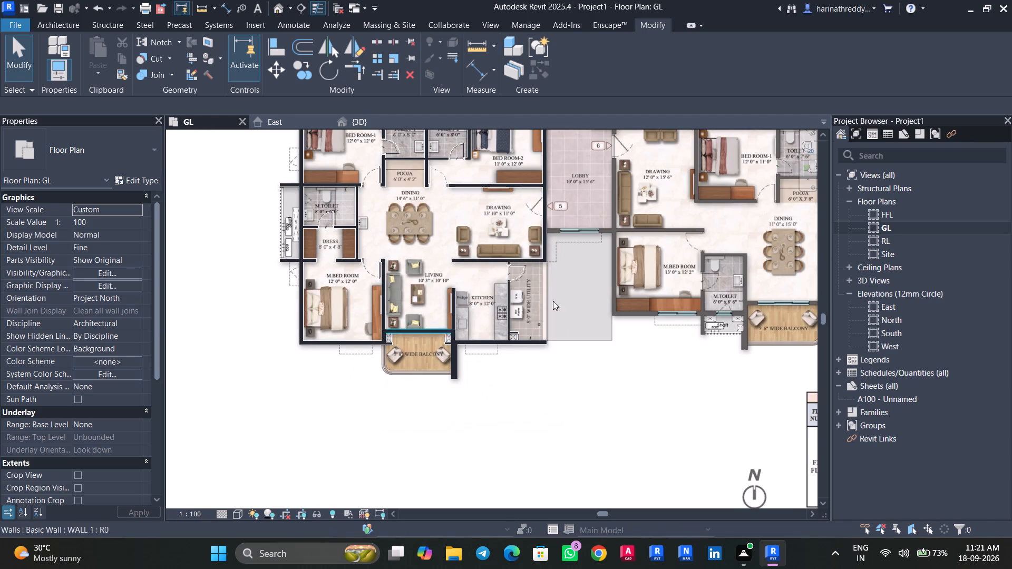
pyautogui.moveTo(597, 282); pyautogui.dragTo(621, 385, button='middle')
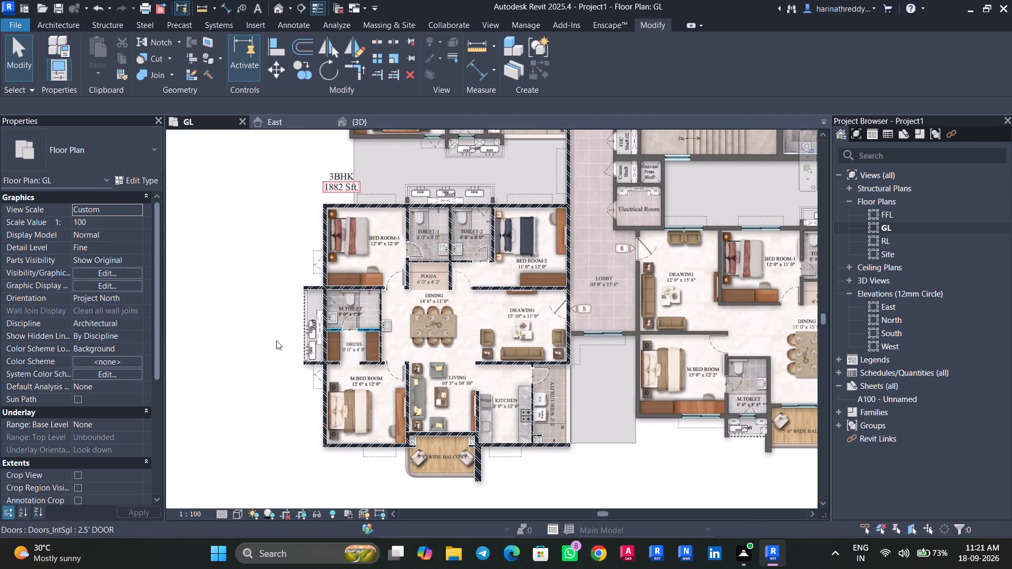
pyautogui.scroll(3, 385, 246)
pyautogui.click(385, 246)
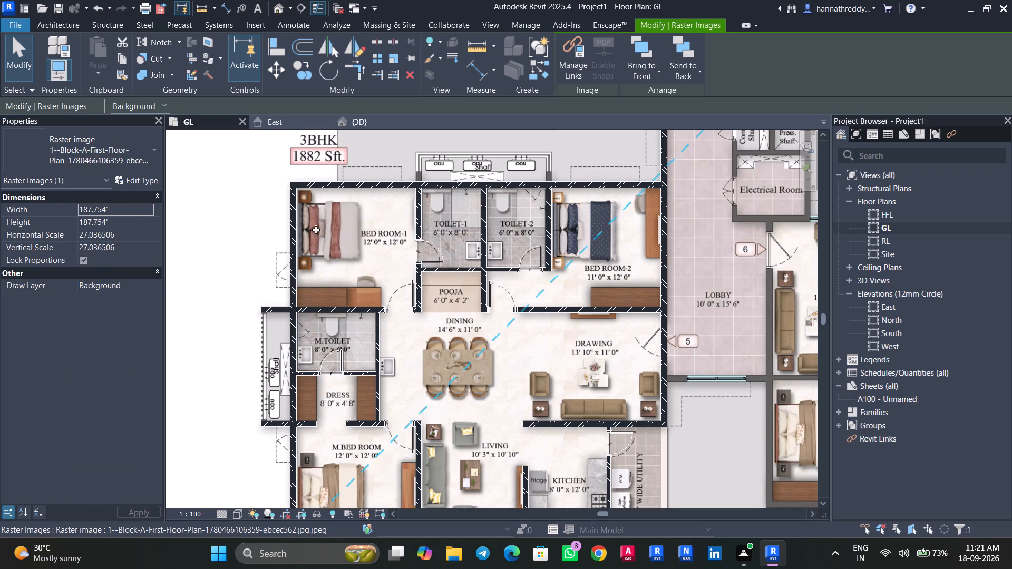
pyautogui.click(145, 287)
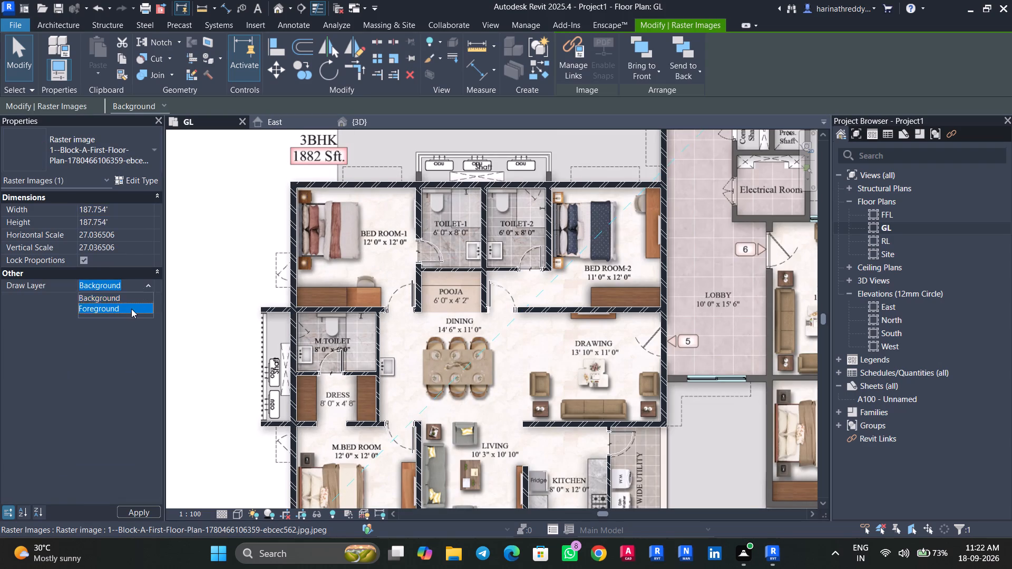
pyautogui.click(131, 309)
pyautogui.scroll(3, 346, 380)
pyautogui.press('Escape')
pyautogui.press('Escape')
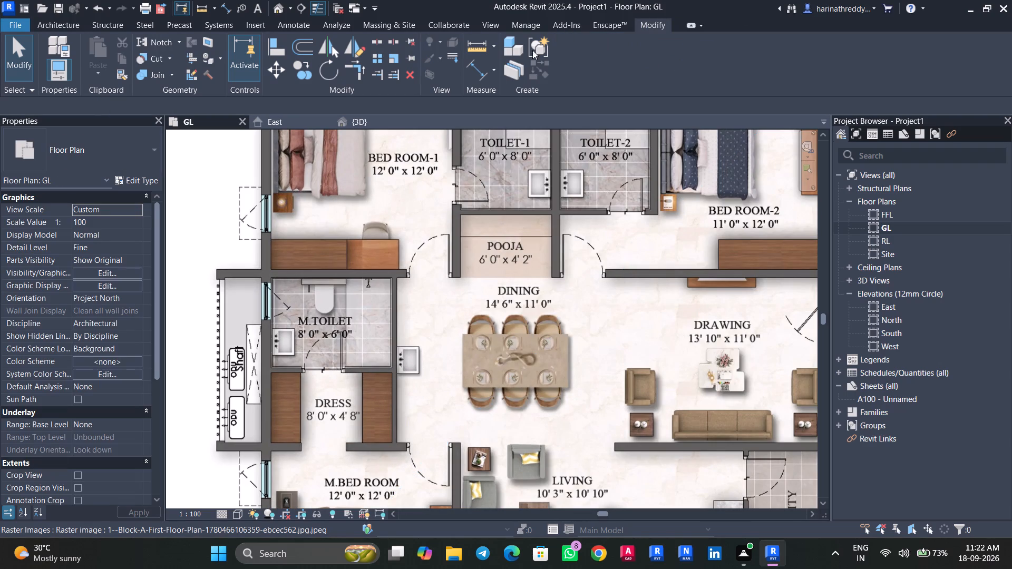
# Examine the traced windows of flat 5 from Bed Room-1 past M.Toilet to the M.Bed Room and balcony.
pyautogui.scroll(3, 243, 214)
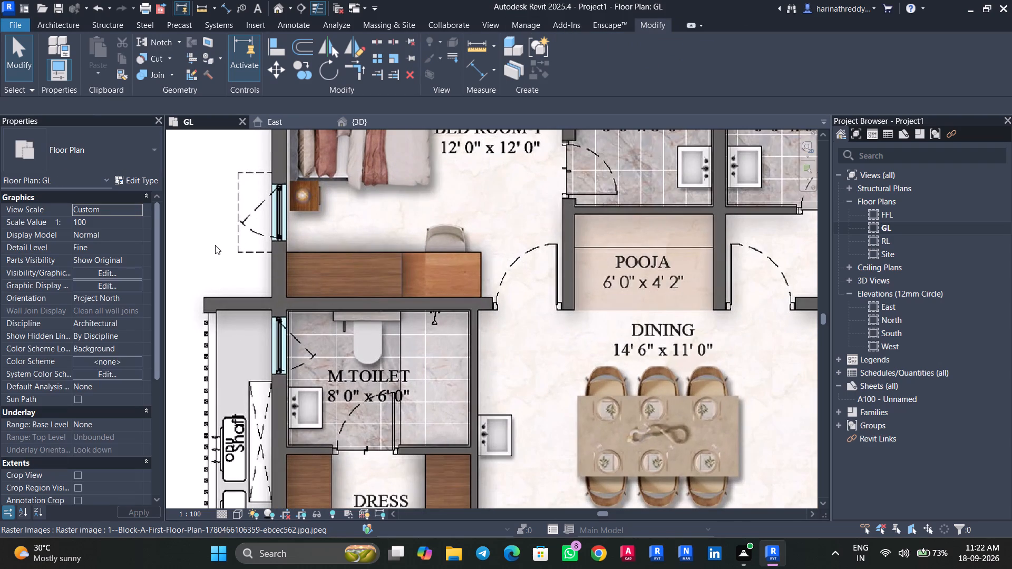
pyautogui.scroll(-3, 215, 244)
pyautogui.moveTo(215, 244); pyautogui.dragTo(271, 65, button='middle')
pyautogui.scroll(5, 305, 329)
pyautogui.scroll(-3, 264, 330)
pyautogui.moveTo(259, 322); pyautogui.dragTo(239, 184, button='middle')
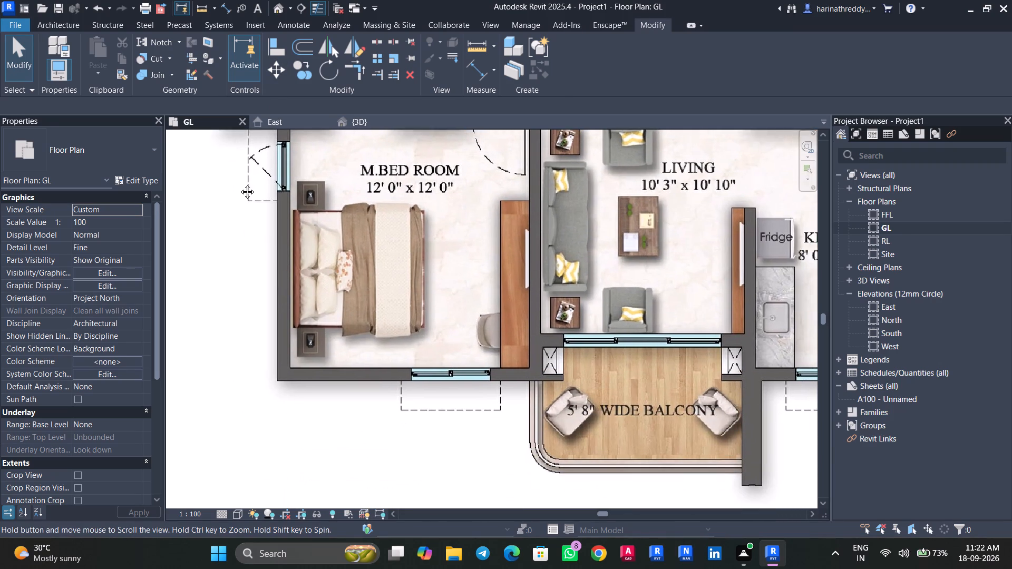
pyautogui.moveTo(239, 184); pyautogui.dragTo(233, 184, button='middle')
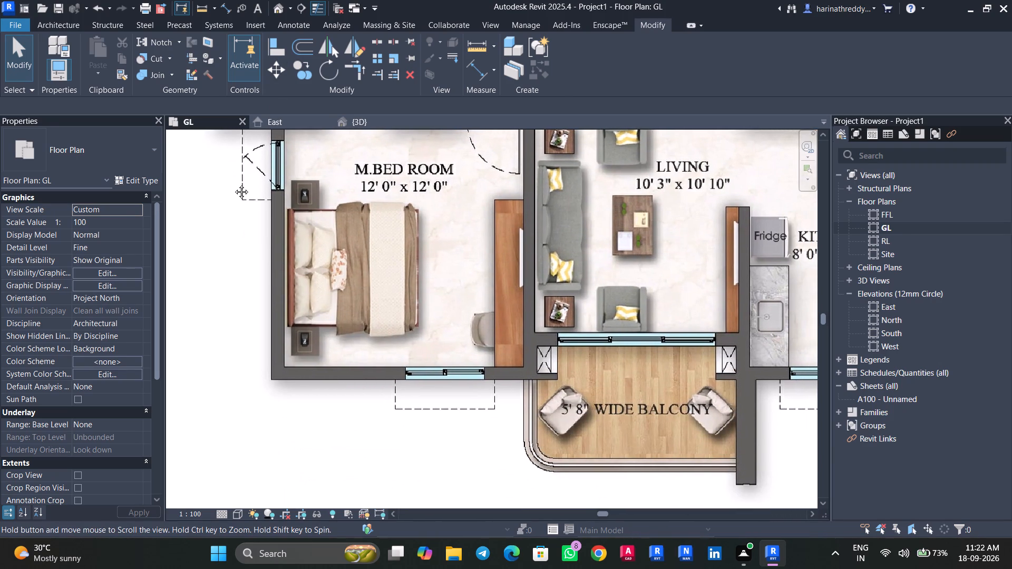
pyautogui.moveTo(233, 184); pyautogui.dragTo(235, 205, button='middle')
pyautogui.press('w')
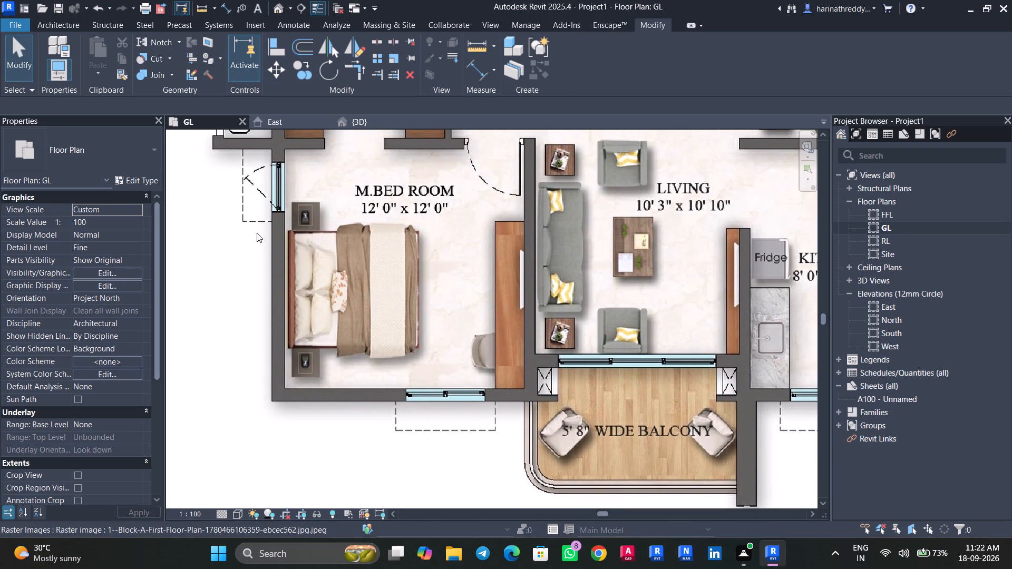
pyautogui.press('Escape')
pyautogui.press('Escape')
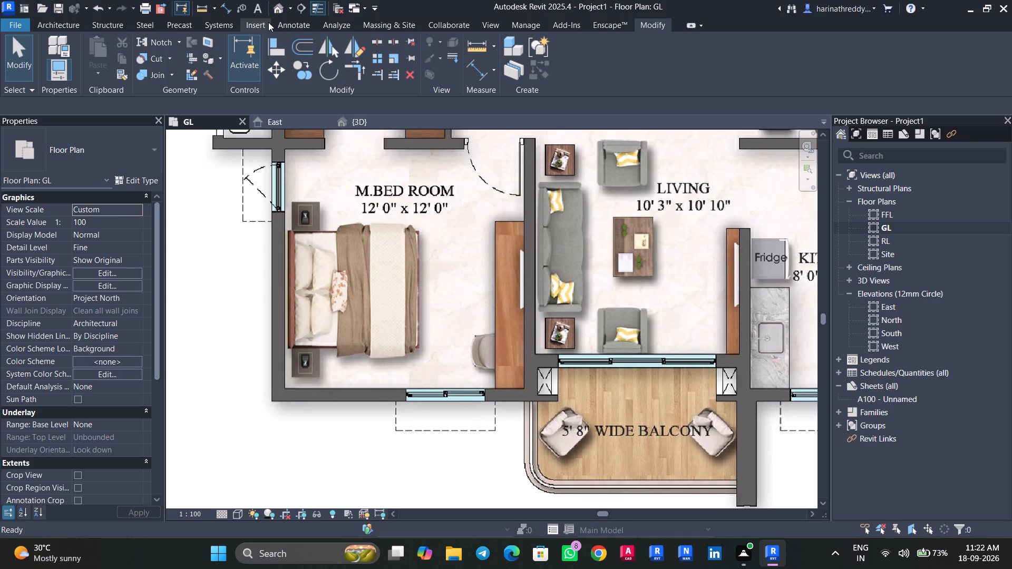
# Load the Windows_Dbl_Plain family from the Windows category of the Autodesk family library.
pyautogui.click(268, 22)
pyautogui.click(571, 68)
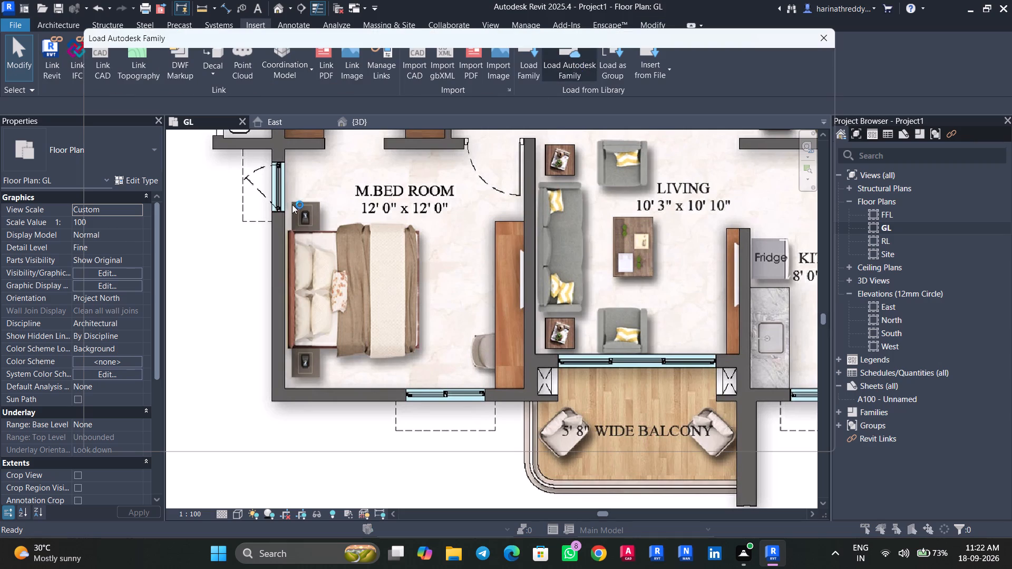
pyautogui.scroll(-2, 121, 325)
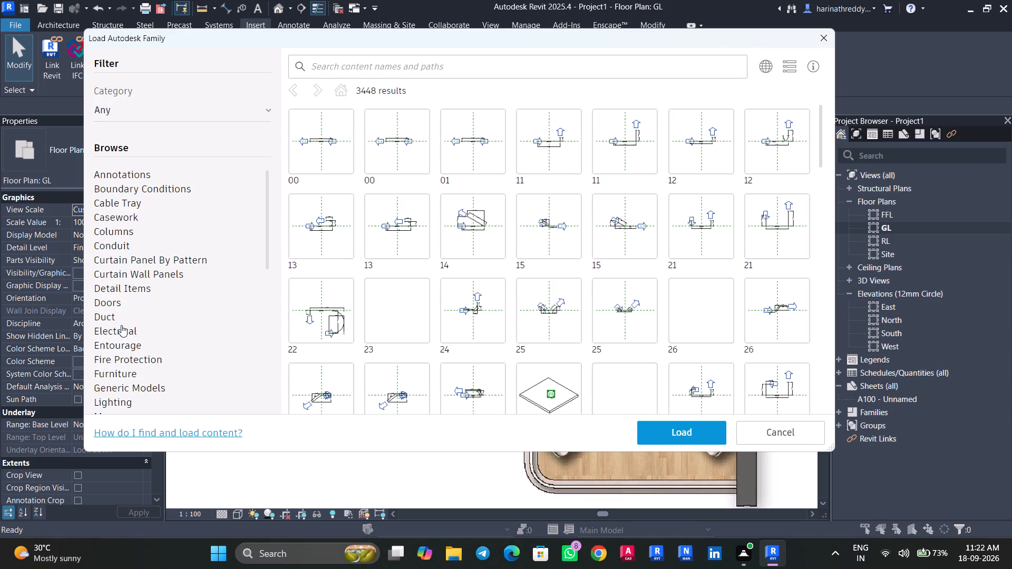
pyautogui.scroll(-8, 121, 325)
pyautogui.scroll(1, 124, 381)
pyautogui.scroll(-1, 124, 381)
pyautogui.click(120, 405)
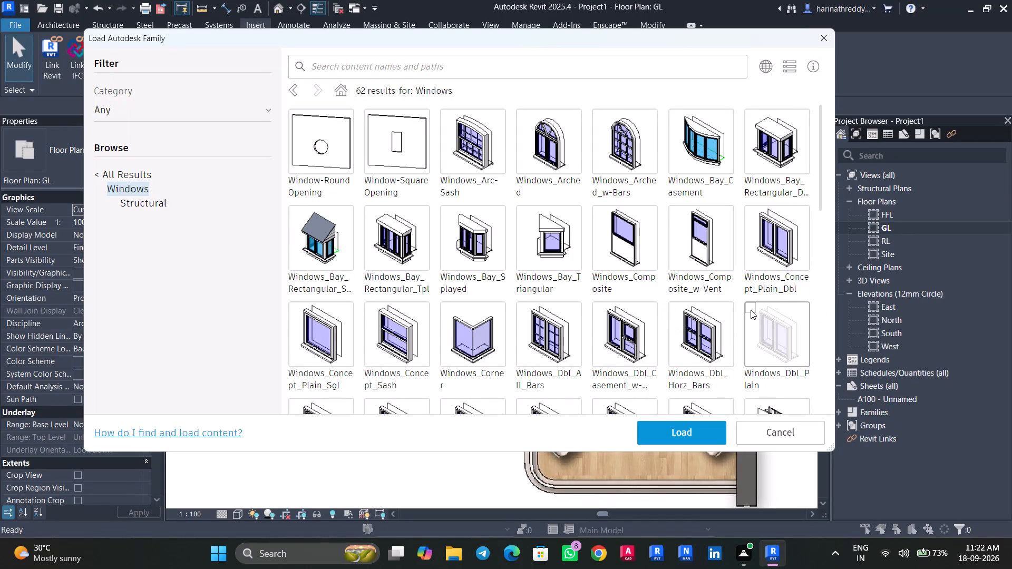
pyautogui.click(751, 309)
pyautogui.scroll(-2, 757, 326)
pyautogui.scroll(2, 791, 194)
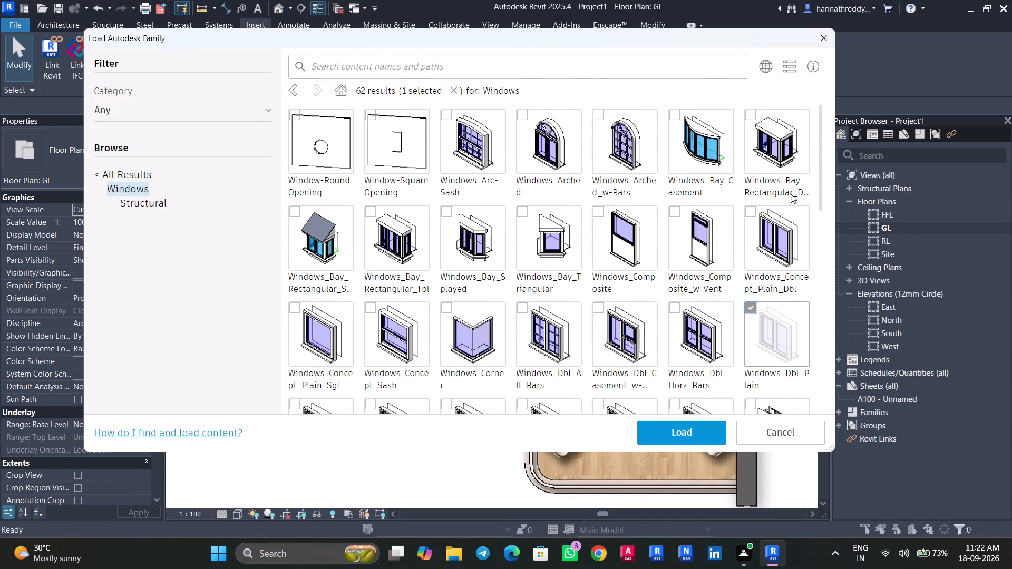
pyautogui.click(667, 427)
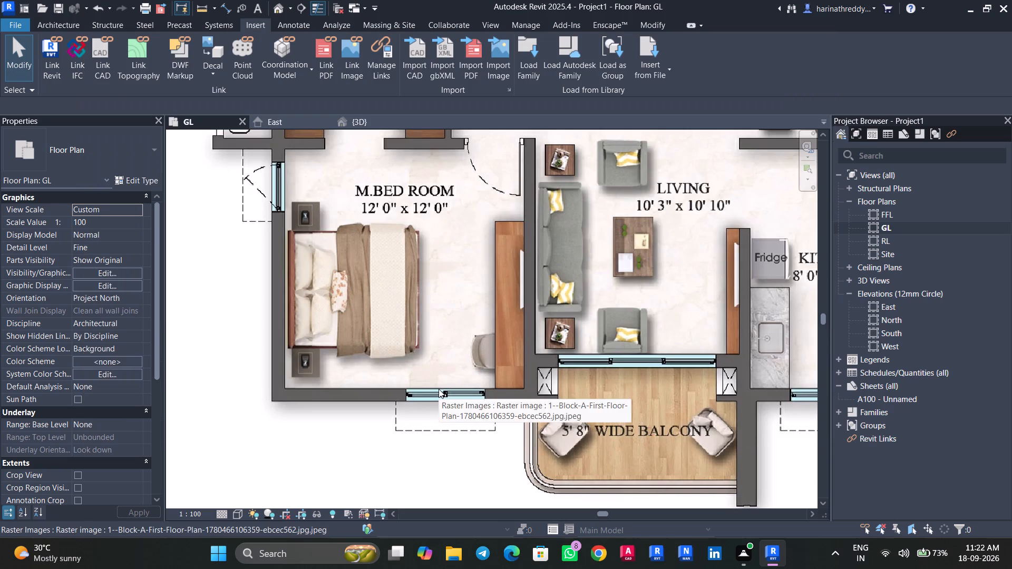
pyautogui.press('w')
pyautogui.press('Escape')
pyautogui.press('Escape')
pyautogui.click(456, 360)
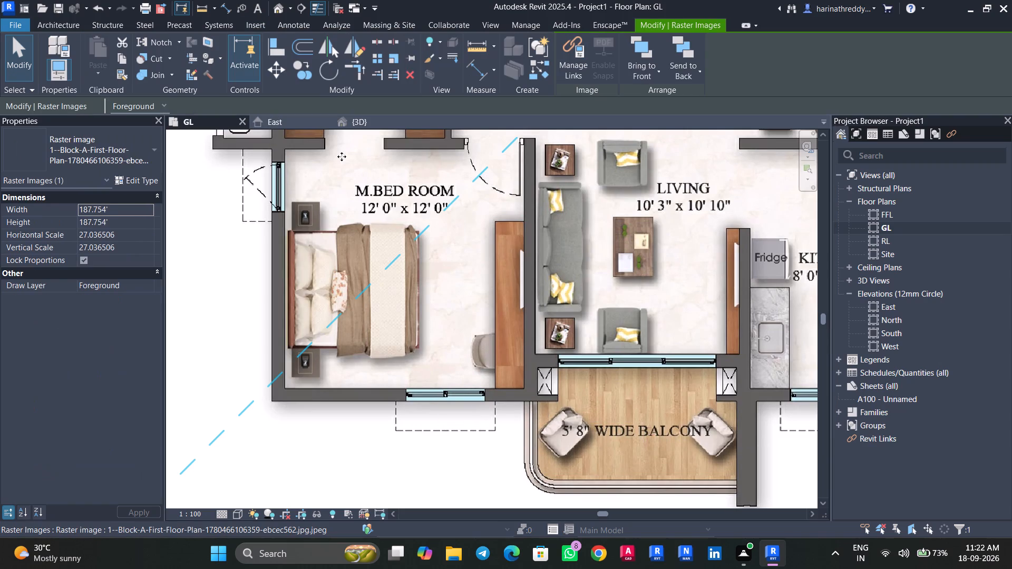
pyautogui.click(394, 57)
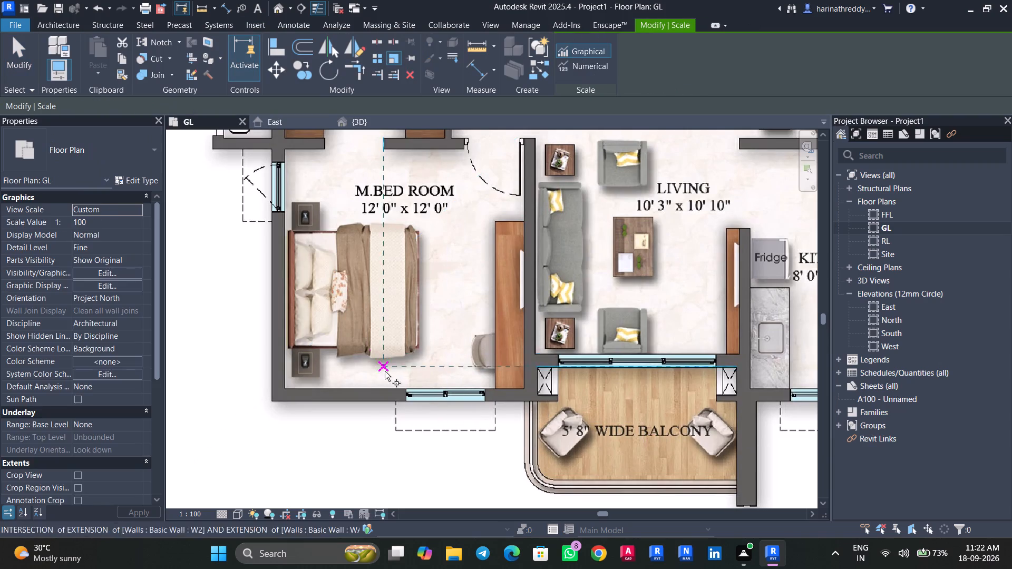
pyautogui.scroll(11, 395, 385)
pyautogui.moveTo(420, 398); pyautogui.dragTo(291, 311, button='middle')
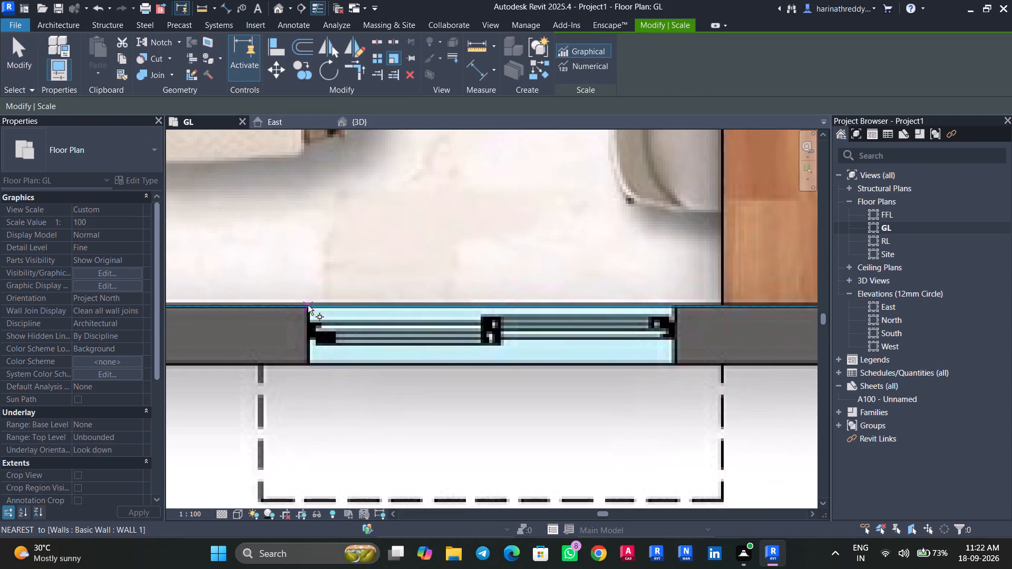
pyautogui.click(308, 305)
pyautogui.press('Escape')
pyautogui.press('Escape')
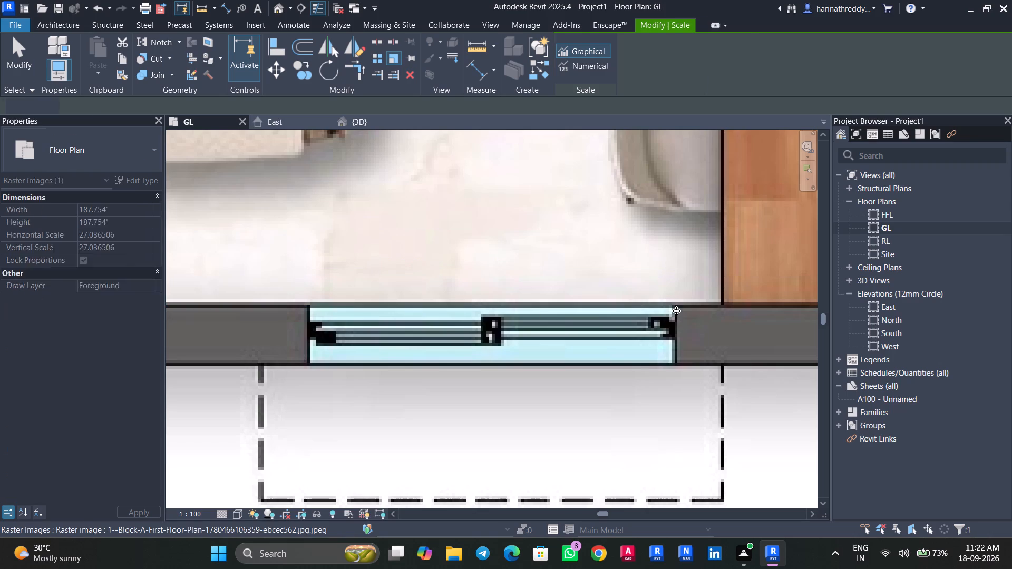
# Duplicate the Windows_Dbl_Plain window type as 4' and set its rough width to 4'.
pyautogui.write('WN')
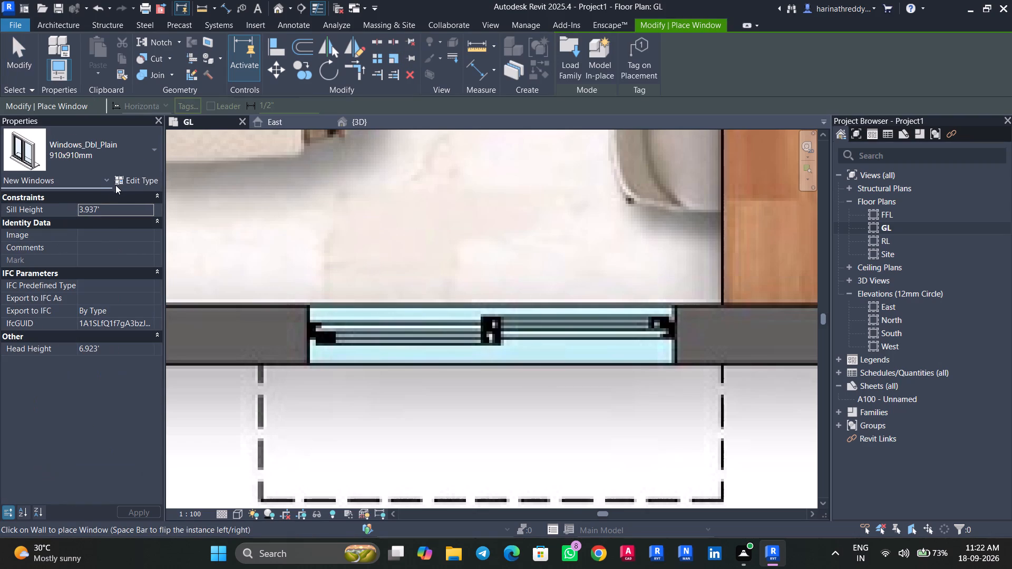
pyautogui.click(134, 179)
pyautogui.click(958, 155)
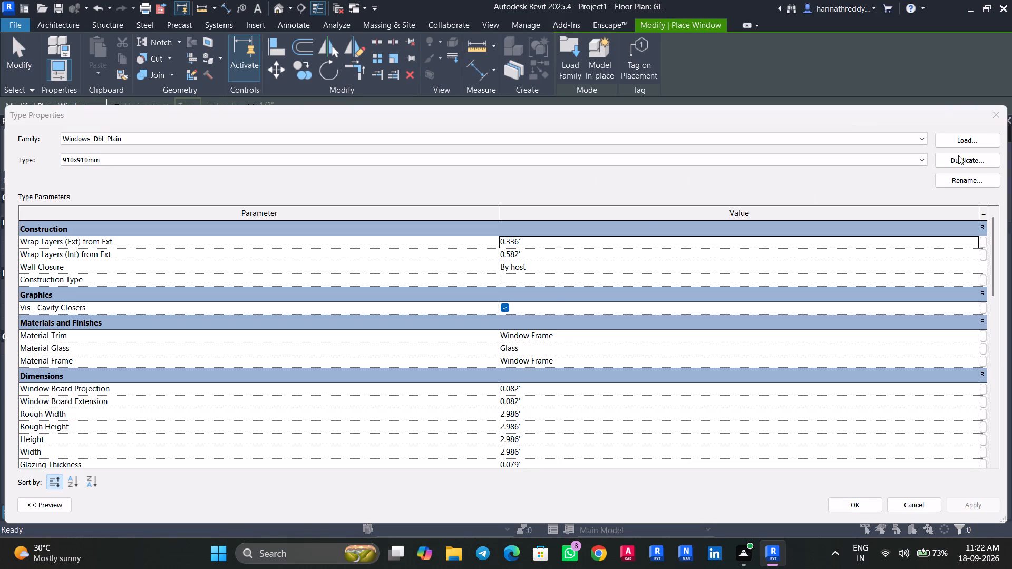
pyautogui.press('4')
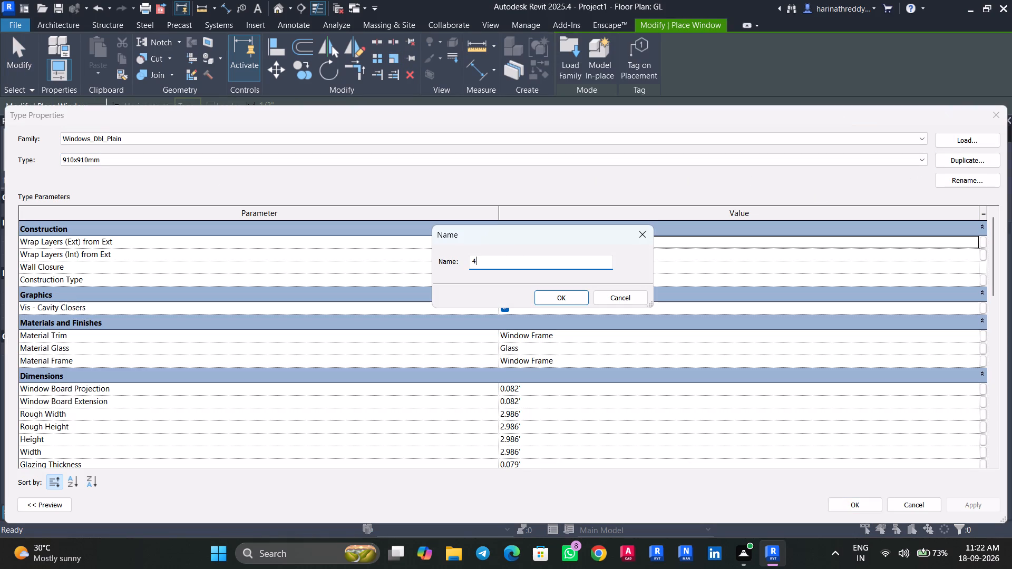
pyautogui.press("'")
pyautogui.press('Return')
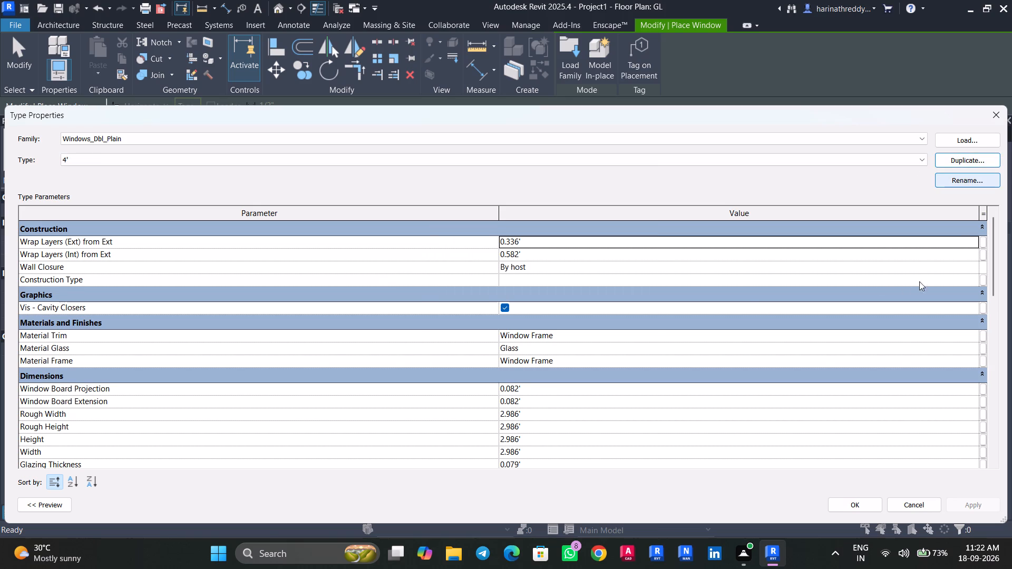
pyautogui.scroll(-2, 609, 349)
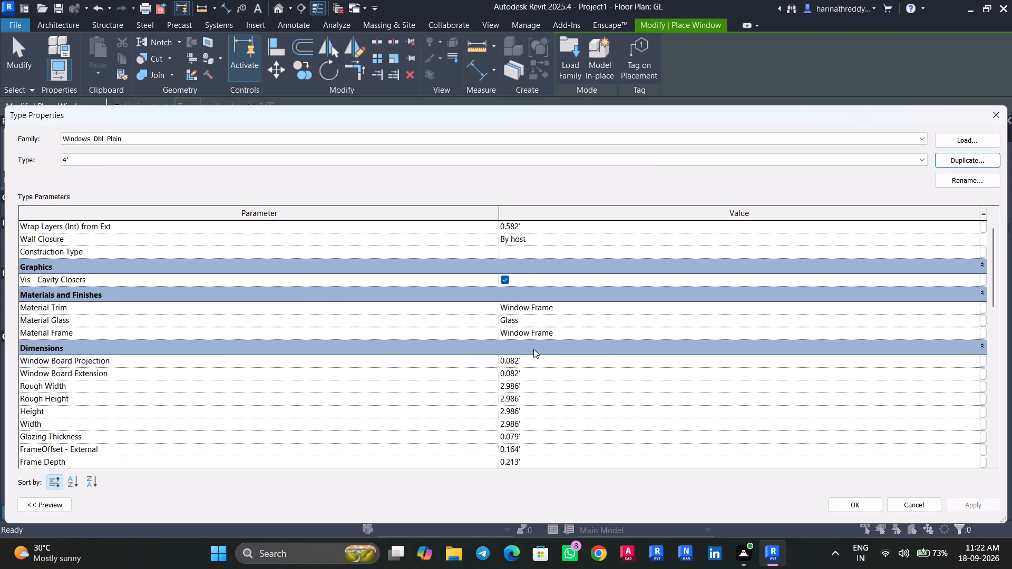
pyautogui.click(533, 349)
pyautogui.write("4'")
pyautogui.press('Return')
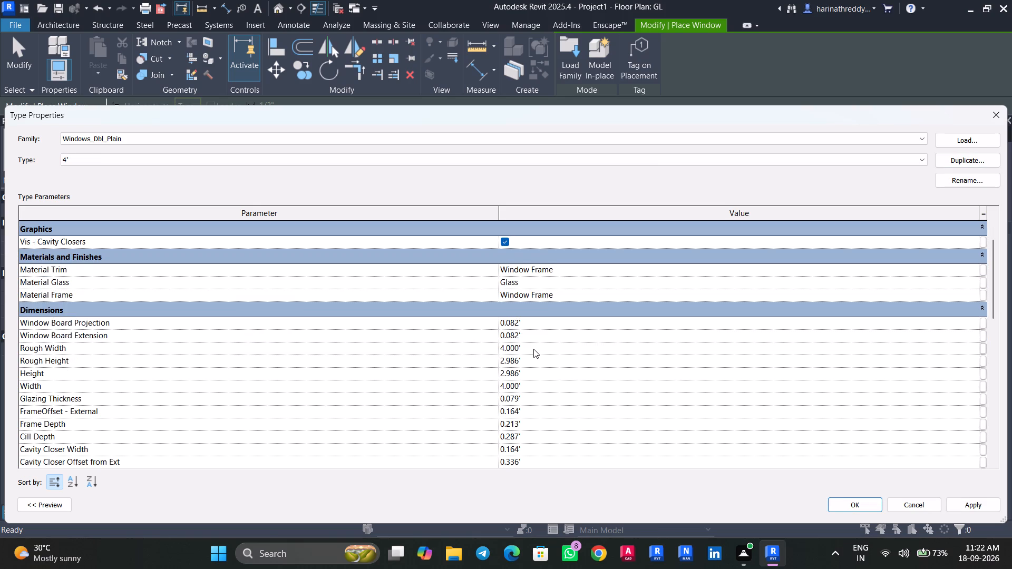
pyautogui.click(960, 501)
pyautogui.click(856, 502)
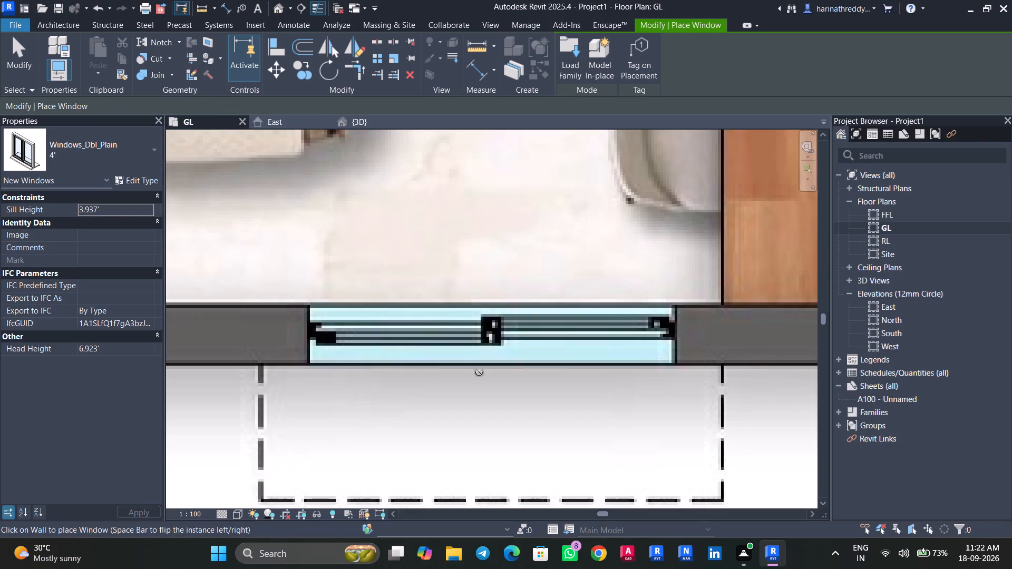
# Place the 4' window in the M.Bed Room's south wall, aligned with the traced window opening.
pyautogui.press('space')
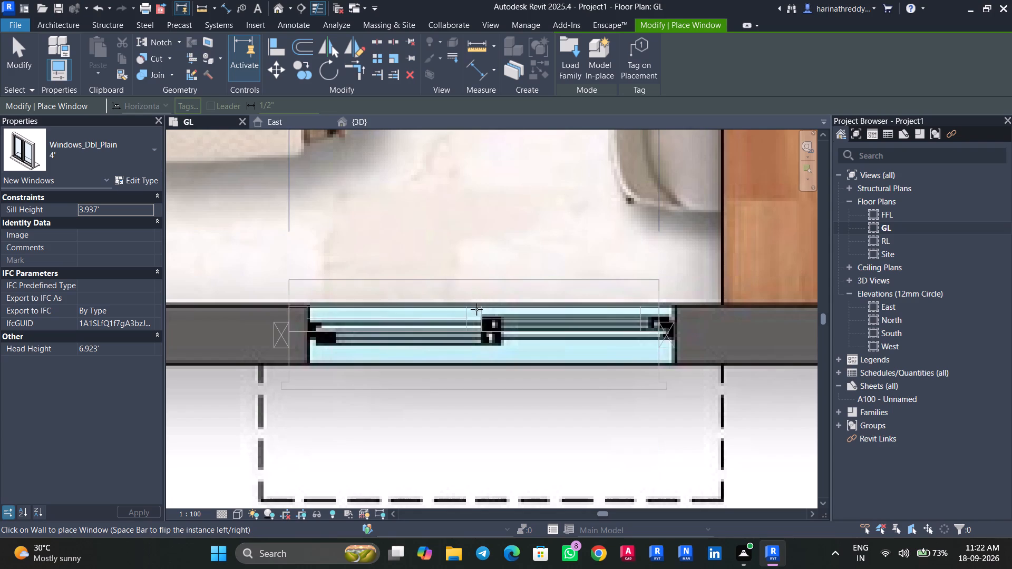
pyautogui.click(486, 349)
pyautogui.scroll(-4, 500, 402)
pyautogui.press('Escape')
pyautogui.press('Escape')
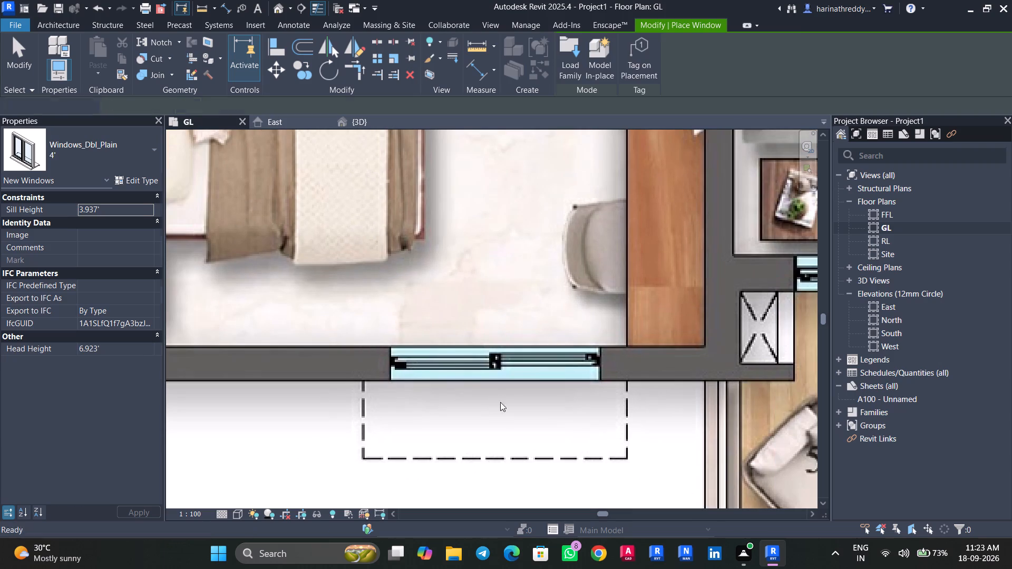
pyautogui.press('Escape')
# Set the floor-plan image's draw layer back to Background.
pyautogui.click(484, 407)
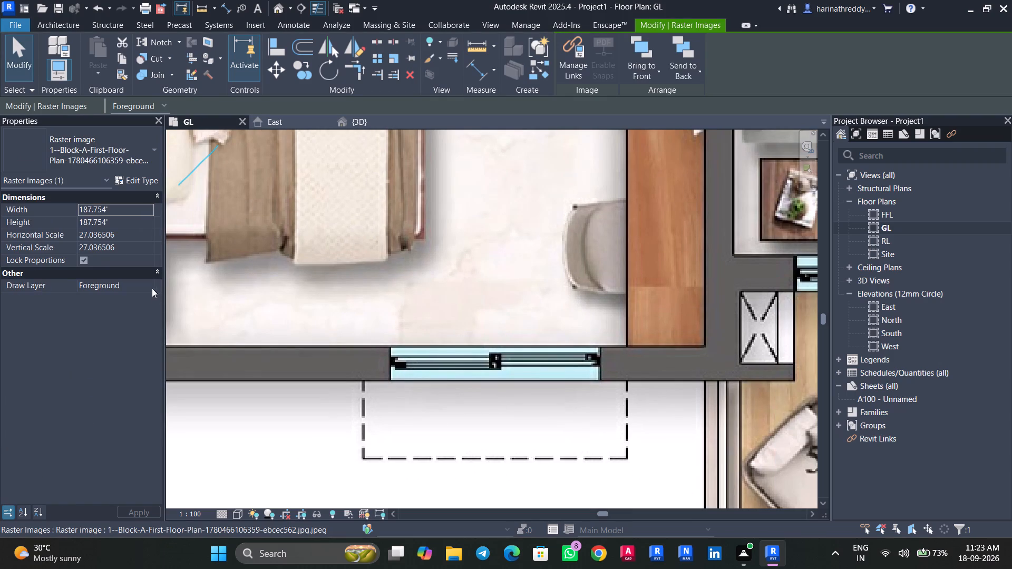
pyautogui.click(150, 287)
pyautogui.click(115, 299)
pyautogui.press('Escape')
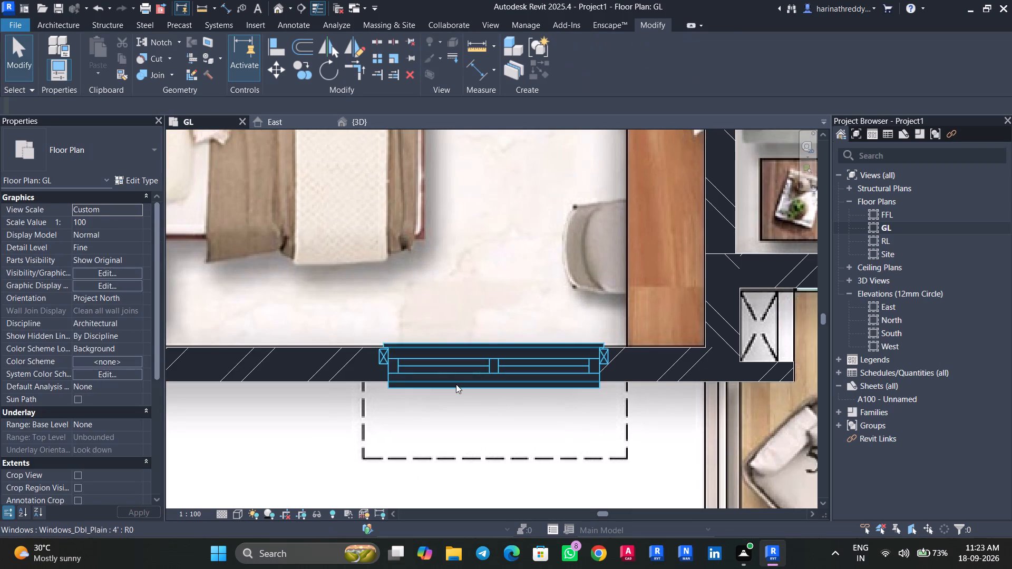
# Inspect the M.Bed Room window and its host wall in the plan and in the 3D view.
pyautogui.click(456, 384)
pyautogui.scroll(5, 458, 384)
pyautogui.press('Escape')
pyautogui.click(277, 357)
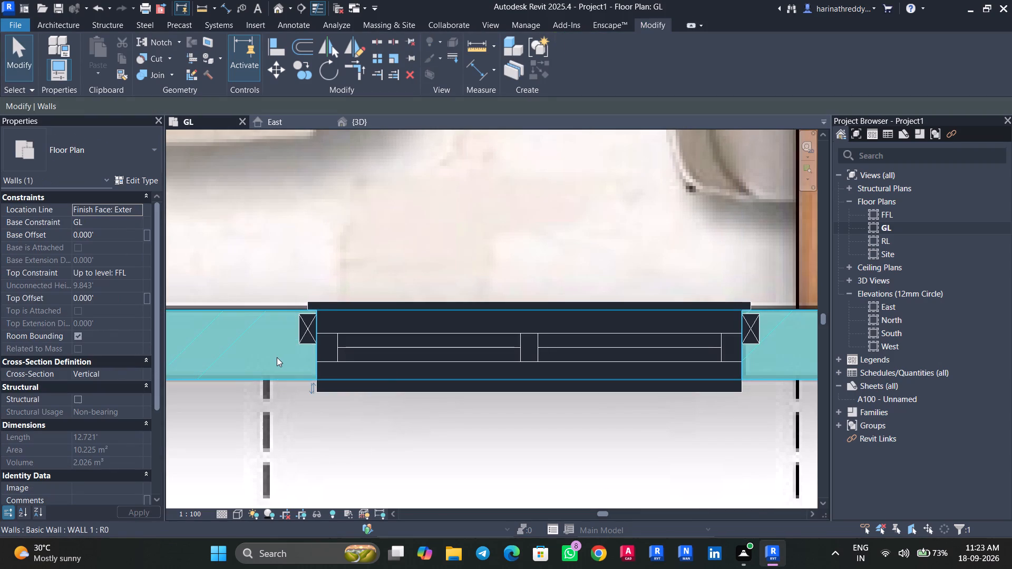
pyautogui.press('Escape')
pyautogui.click(355, 123)
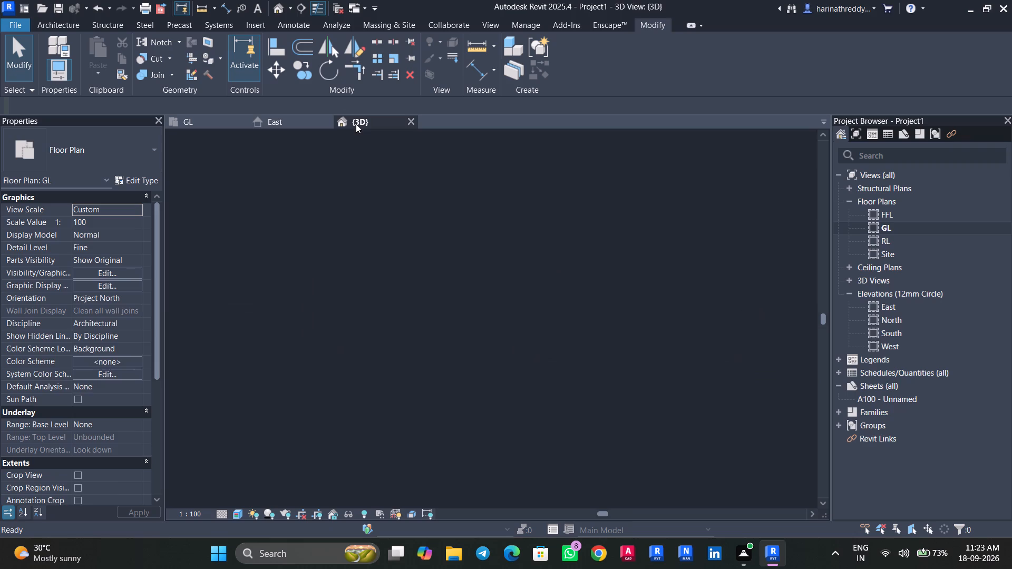
pyautogui.scroll(14, 424, 417)
pyautogui.keyDown('shift'); pyautogui.moveTo(346, 452); pyautogui.dragTo(365, 432, button='middle'); pyautogui.keyUp('shift')
pyautogui.keyDown('shift'); pyautogui.scroll(1, 347, 452); pyautogui.keyUp('shift')
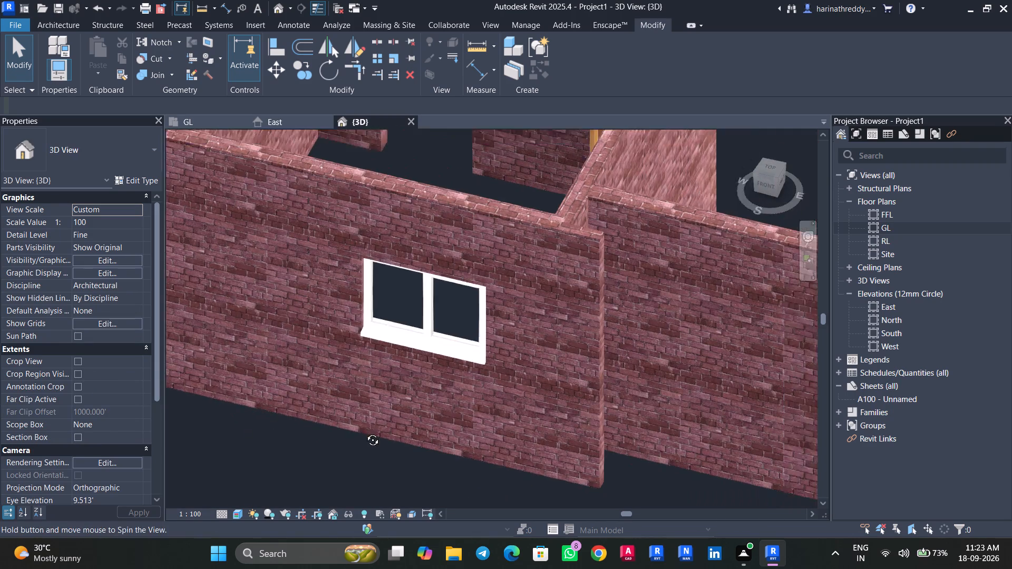
pyautogui.keyDown('shift'); pyautogui.moveTo(365, 432); pyautogui.dragTo(370, 424, button='middle'); pyautogui.keyUp('shift')
pyautogui.scroll(-5, 381, 406)
pyautogui.moveTo(387, 384); pyautogui.dragTo(549, 123, button='middle')
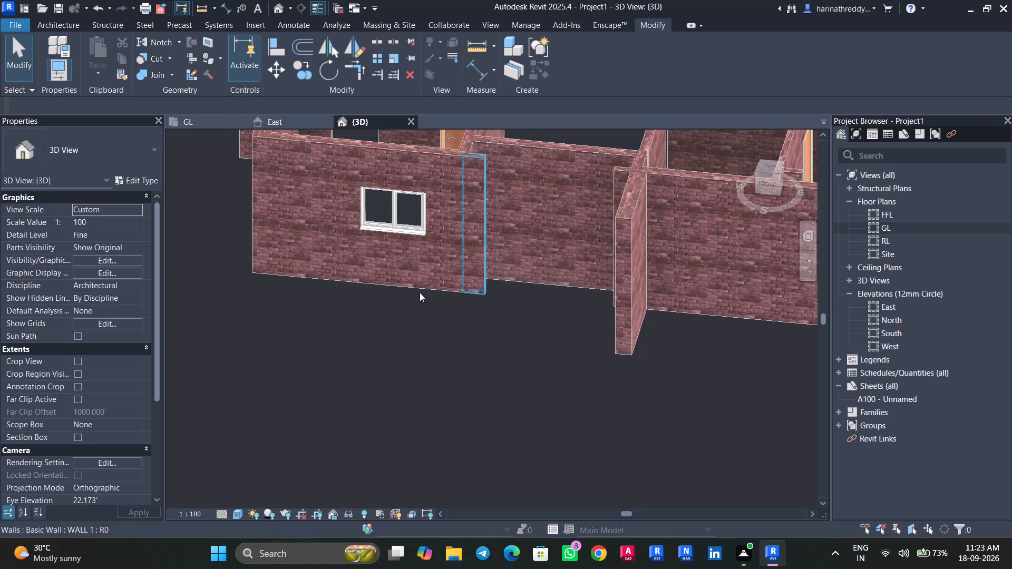
# Return to the GL floor plan and set the floor-plan image's draw layer to Foreground.
pyautogui.scroll(-4, 420, 292)
pyautogui.moveTo(411, 303); pyautogui.dragTo(337, 431, button='middle')
pyautogui.click(274, 121)
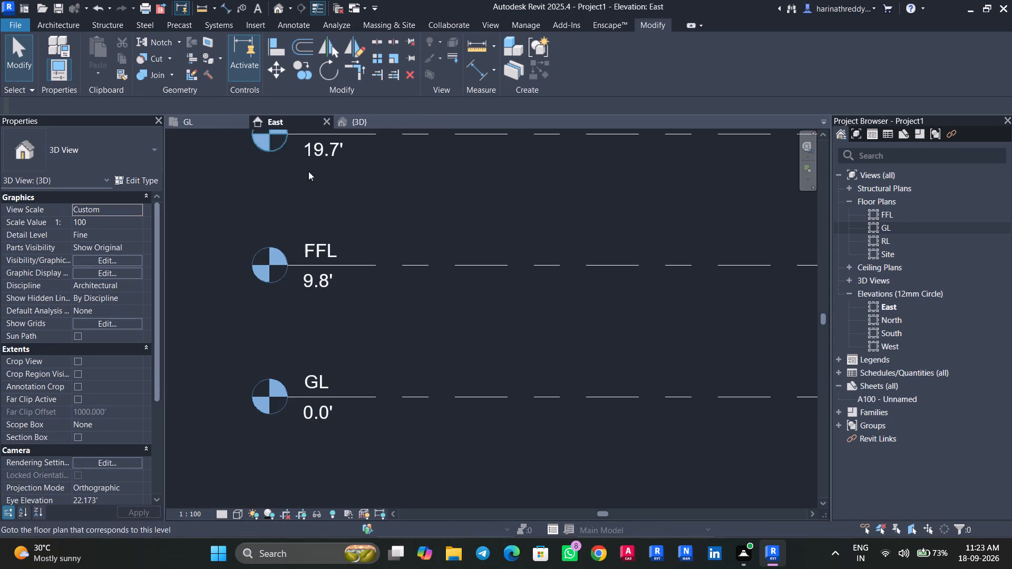
pyautogui.click(206, 123)
pyautogui.scroll(-12, 352, 326)
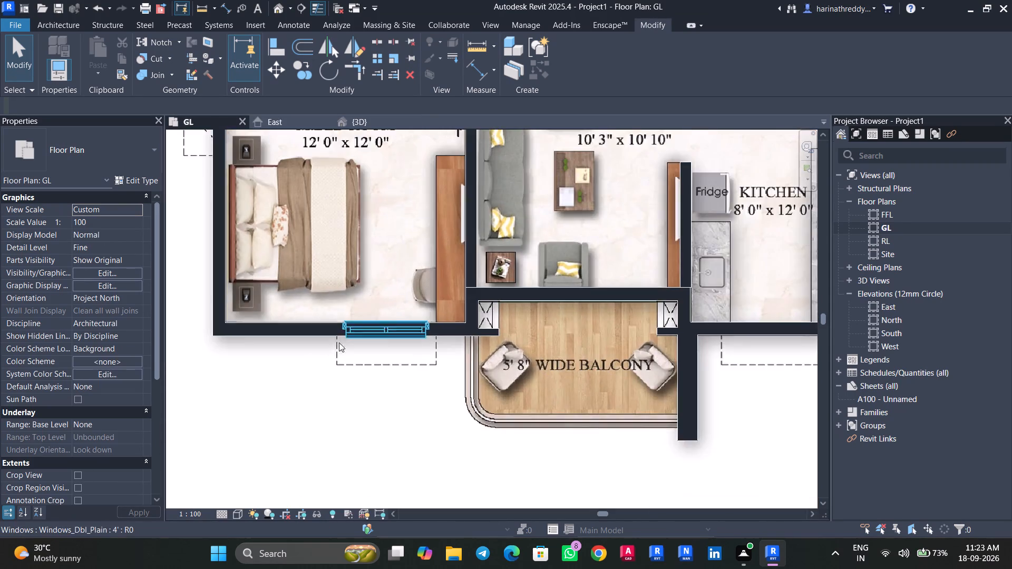
pyautogui.moveTo(275, 376); pyautogui.dragTo(407, 502, button='middle')
pyautogui.press('Escape')
pyautogui.click(247, 350)
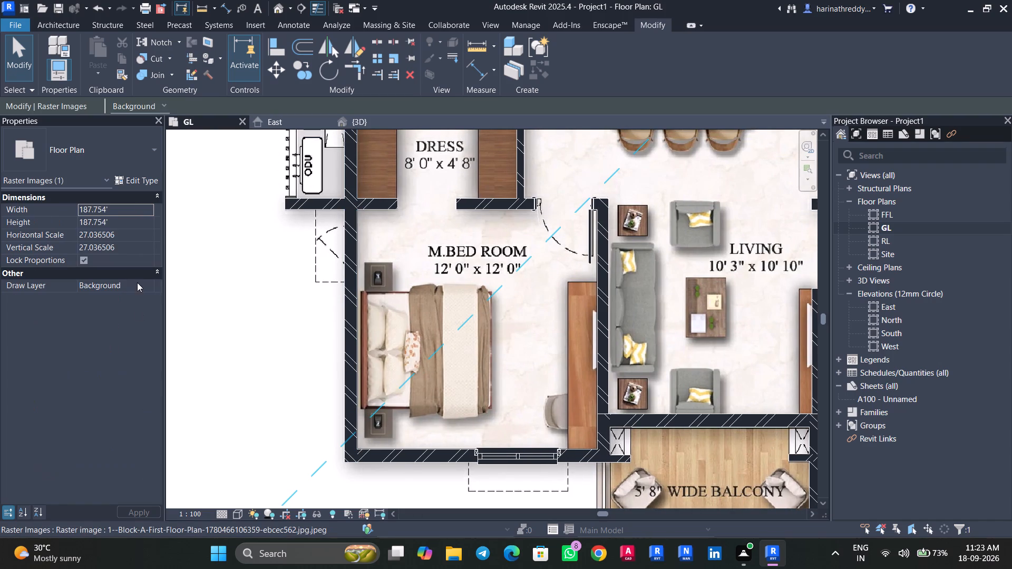
pyautogui.click(143, 283)
pyautogui.click(148, 286)
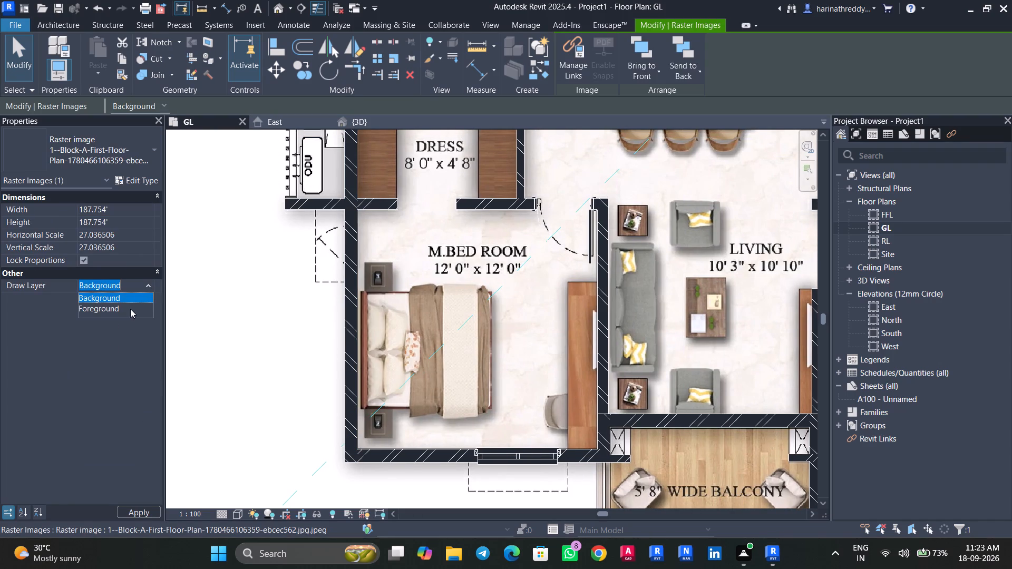
pyautogui.click(130, 309)
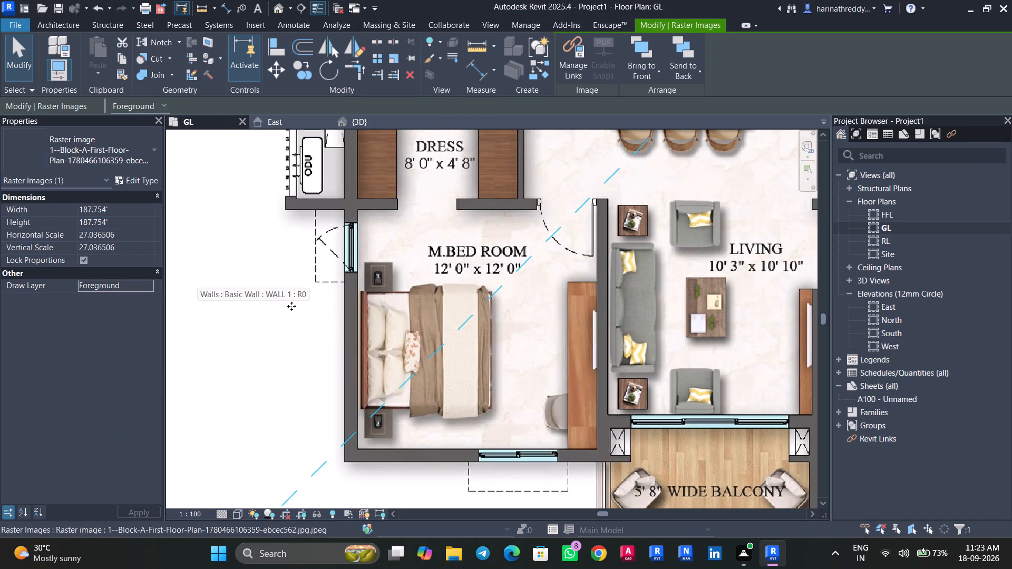
pyautogui.press('Escape')
pyautogui.press('Escape')
# Measure the width of the traced window opening in the M.Bed Room's west wall with the Scale tool, leaving the image unscaled.
pyautogui.scroll(1, 349, 248)
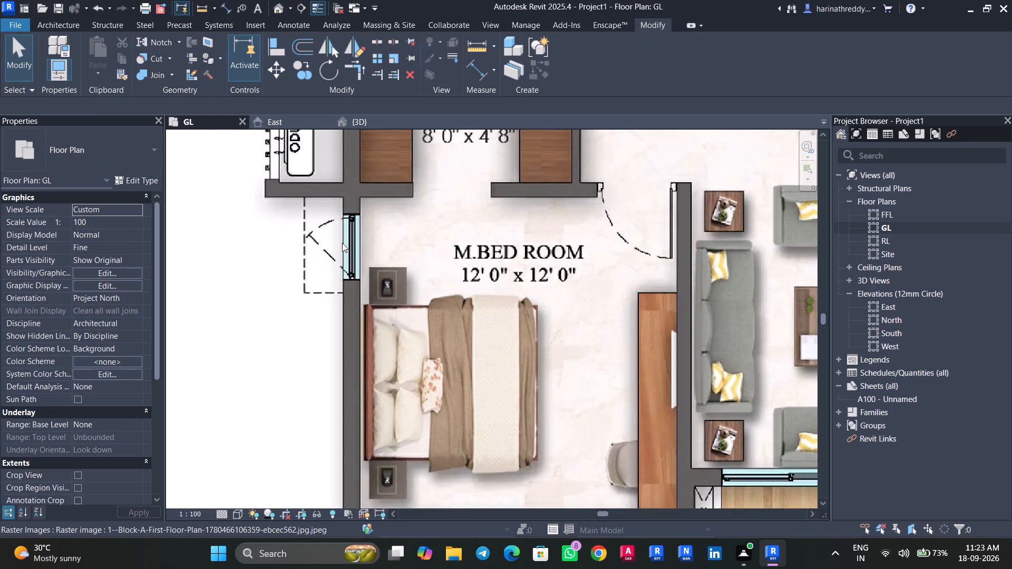
pyautogui.scroll(4, 342, 243)
pyautogui.scroll(-1, 382, 251)
pyautogui.scroll(2, 383, 251)
pyautogui.click(399, 244)
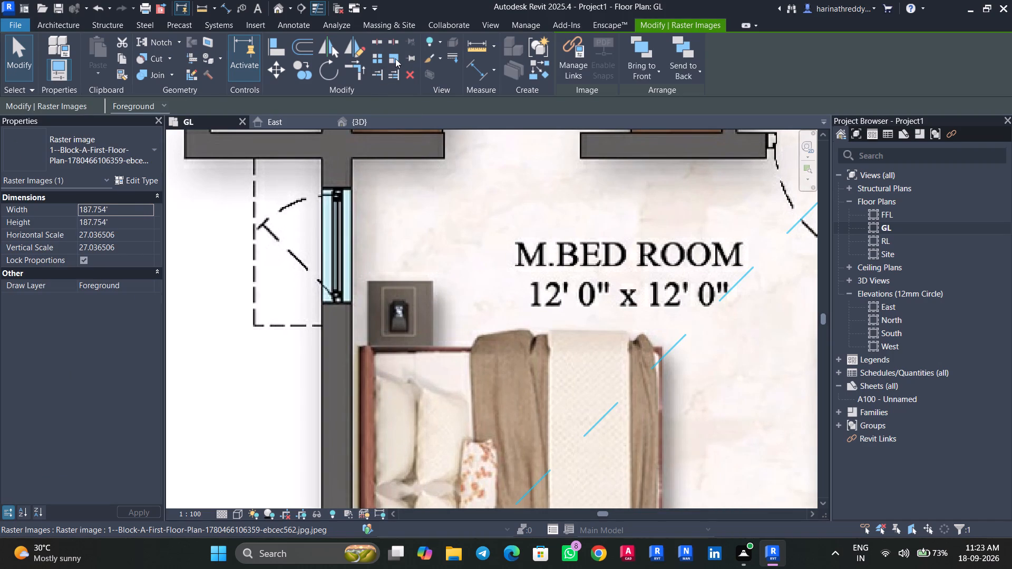
pyautogui.click(395, 57)
pyautogui.scroll(5, 346, 312)
pyautogui.click(354, 294)
pyautogui.moveTo(353, 212); pyautogui.dragTo(354, 238, button='middle')
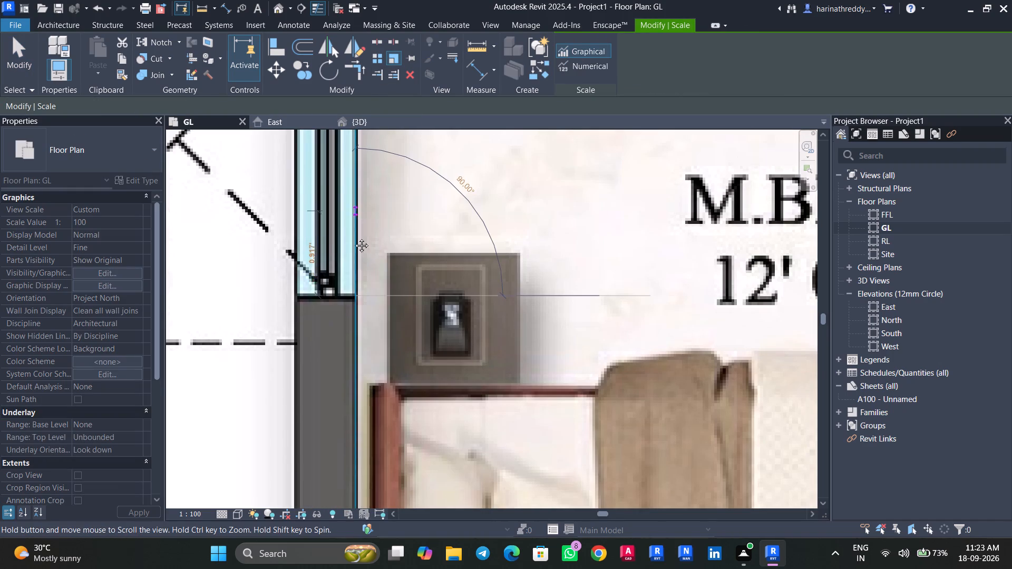
pyautogui.moveTo(354, 238); pyautogui.dragTo(356, 407, button='middle')
pyautogui.press('Escape')
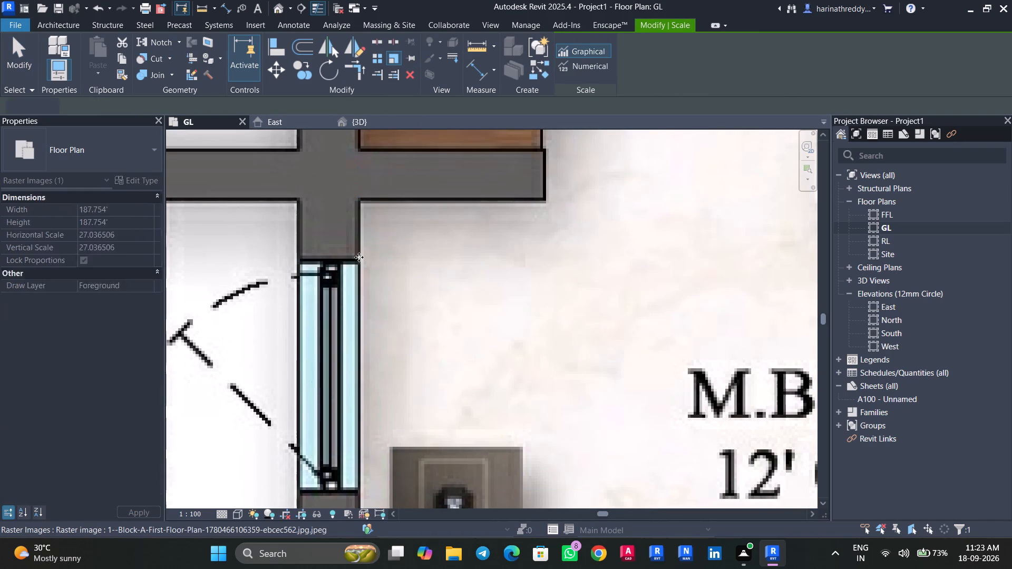
pyautogui.press('Escape')
# Duplicate the Windows_Dbl_Plain 4' window type as 2.5' and set its rough width to 2.5'.
pyautogui.press('w')
pyautogui.press('n')
pyautogui.click(139, 168)
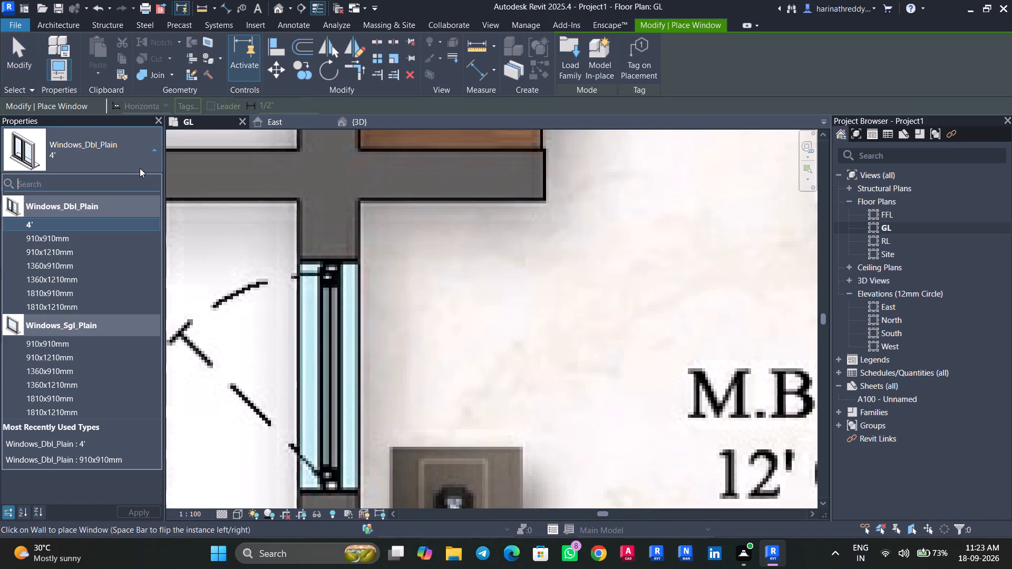
pyautogui.press('Escape')
pyautogui.click(140, 176)
pyautogui.click(995, 163)
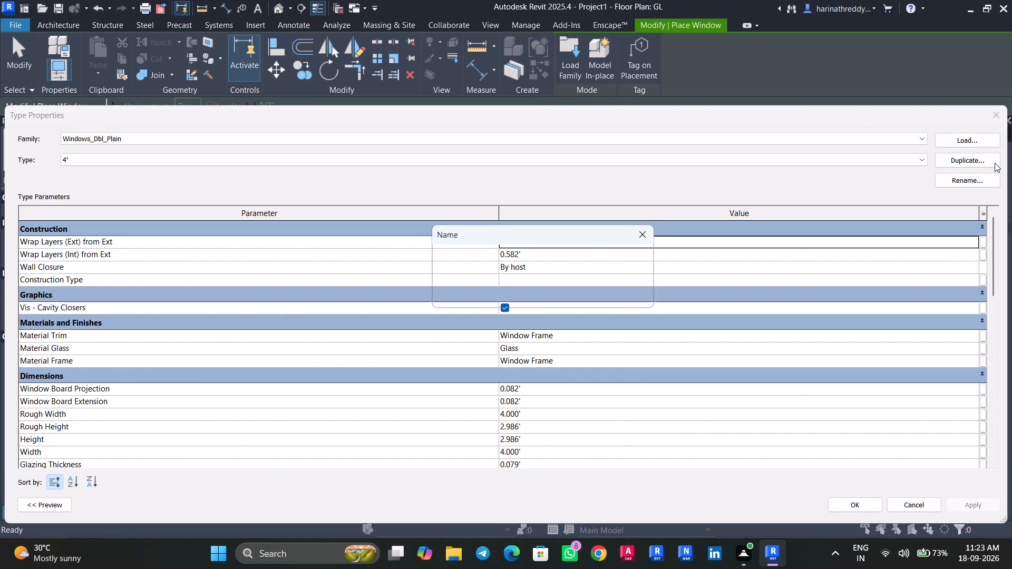
pyautogui.write("2.5'")
pyautogui.press('Return')
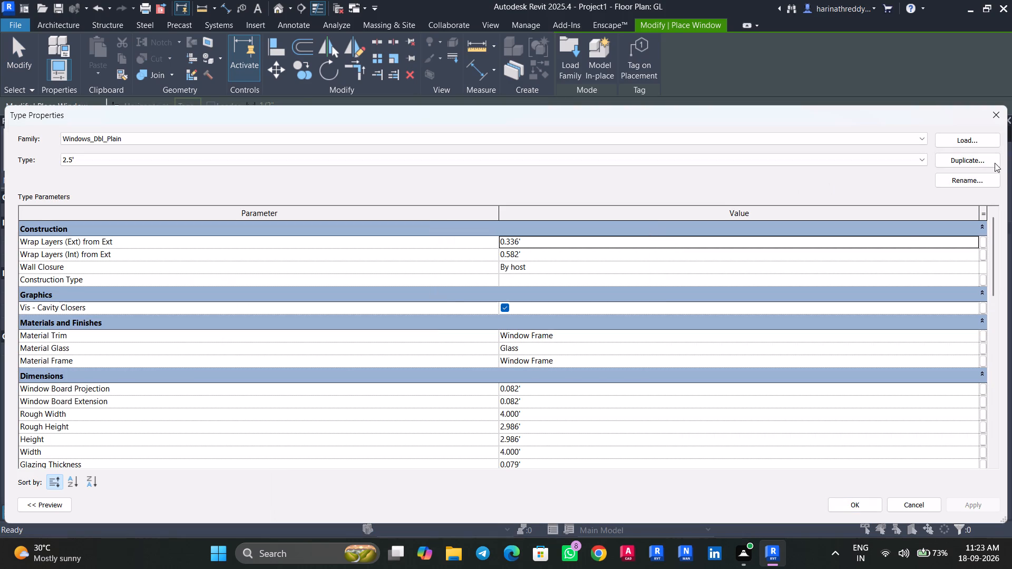
pyautogui.click(574, 409)
pyautogui.write("2.5'")
pyautogui.press('Return')
pyautogui.click(961, 506)
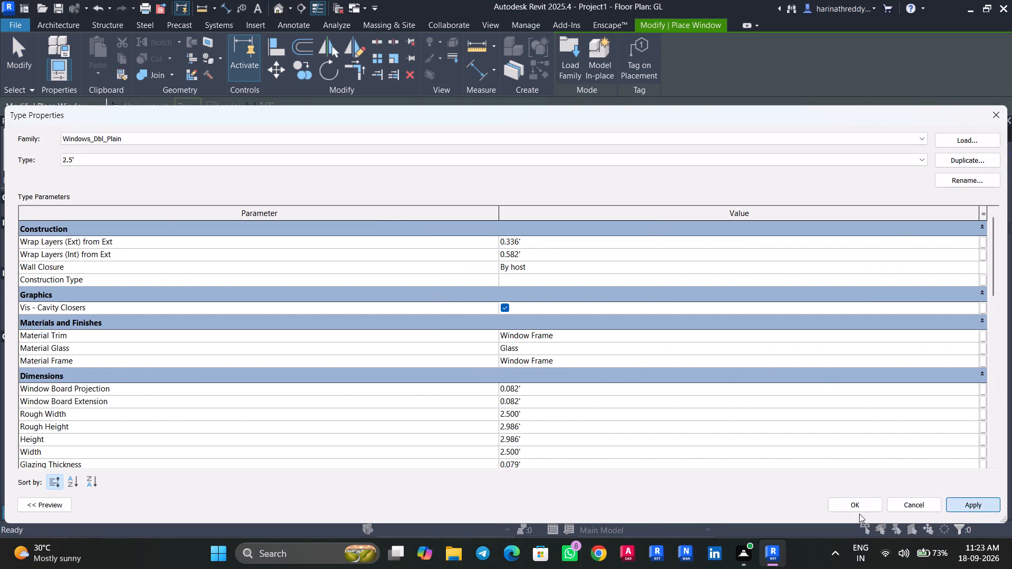
pyautogui.click(857, 508)
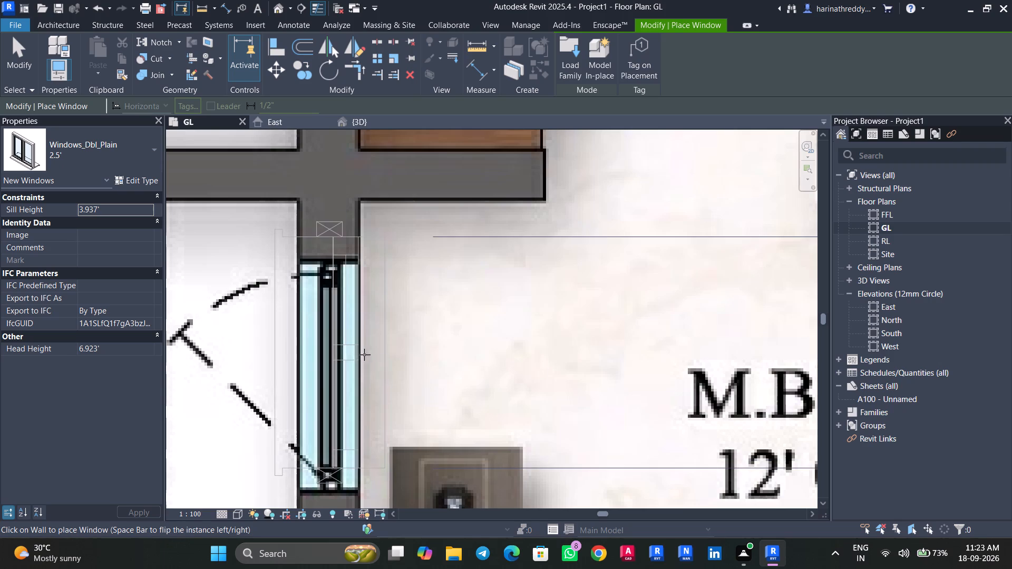
# Place the 2.5' window in the M.Bed Room's west wall, aligned with the traced window opening.
pyautogui.click(304, 376)
pyautogui.scroll(-6, 304, 375)
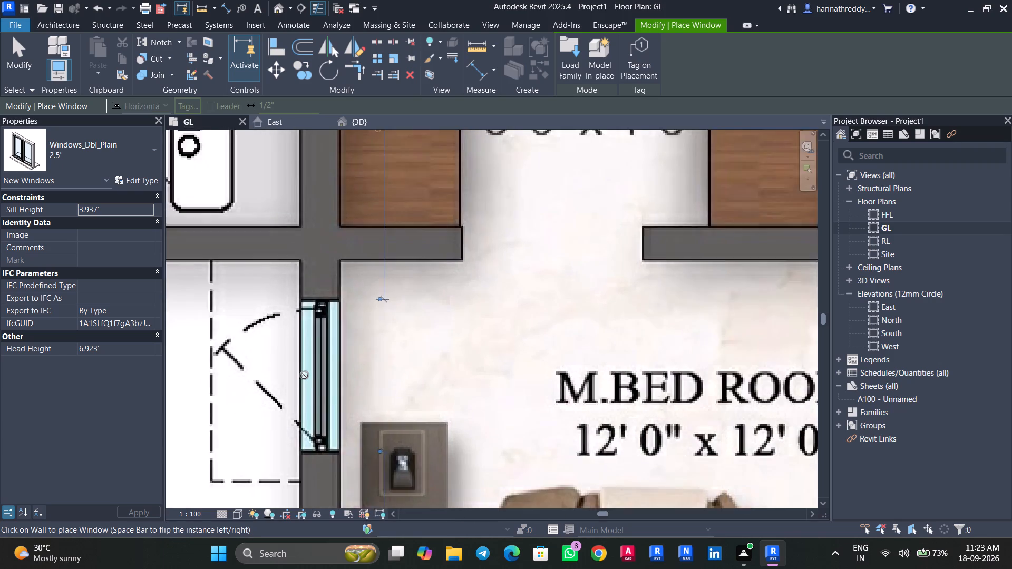
pyautogui.scroll(-7, 304, 375)
pyautogui.moveTo(338, 329); pyautogui.dragTo(369, 454, button='middle')
pyautogui.press('Escape')
pyautogui.press('Escape')
pyautogui.press('Escape')
# Check the extent of the traced window opening in the M.Toilet's west wall with the Scale tool, leaving the image unscaled.
pyautogui.click(349, 326)
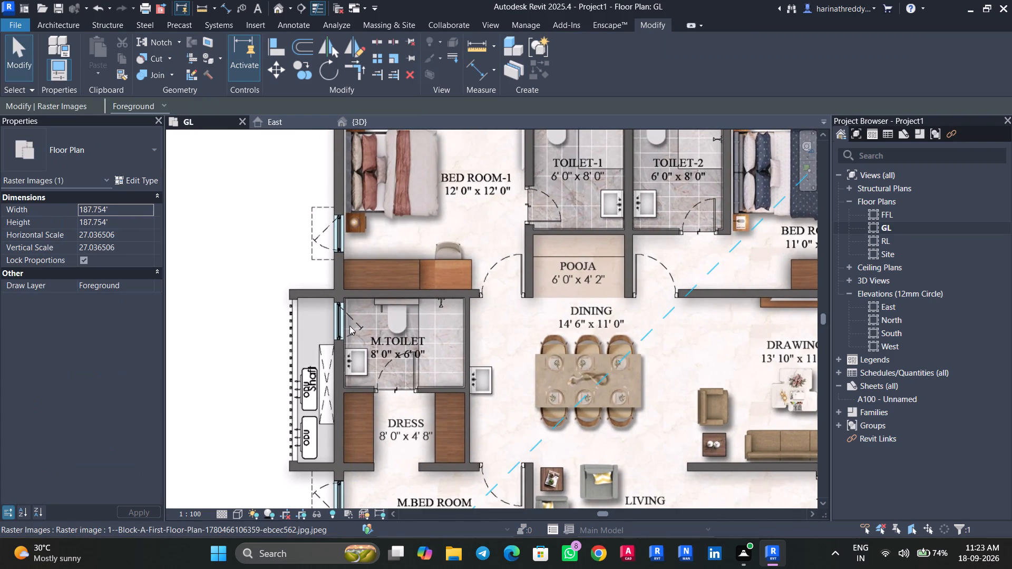
pyautogui.click(395, 54)
pyautogui.scroll(9, 330, 340)
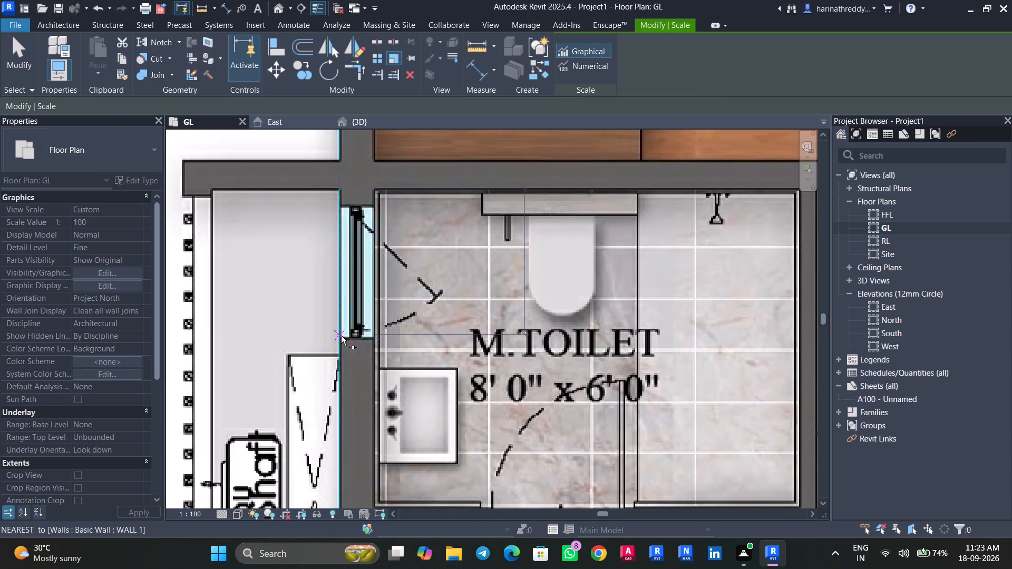
pyautogui.click(341, 339)
pyautogui.press('Escape')
pyautogui.press('Escape')
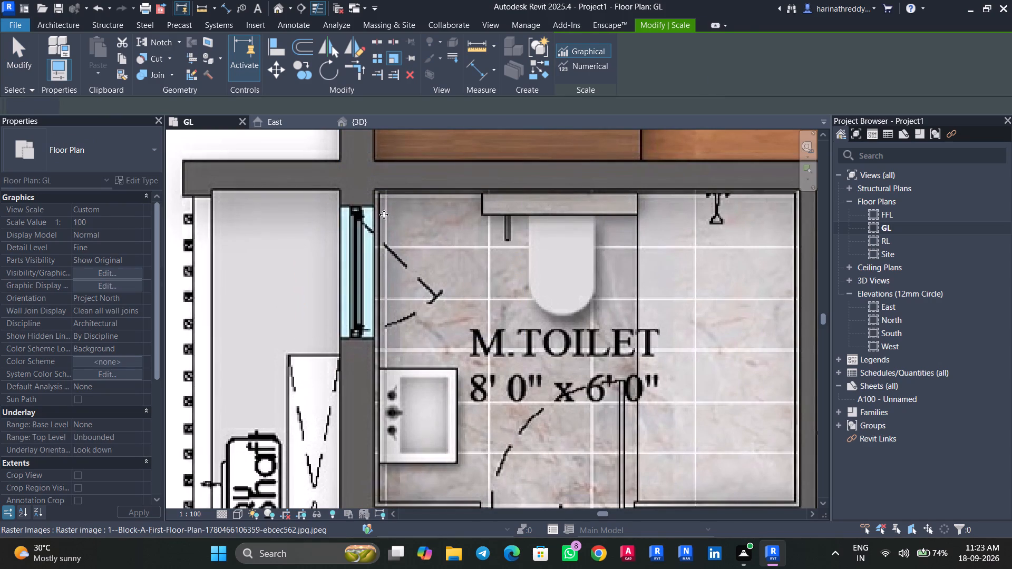
# Place a 2.5' Windows_Dbl_Plain window in the M.Toilet's west wall over the traced window opening.
pyautogui.press('w')
pyautogui.press('n')
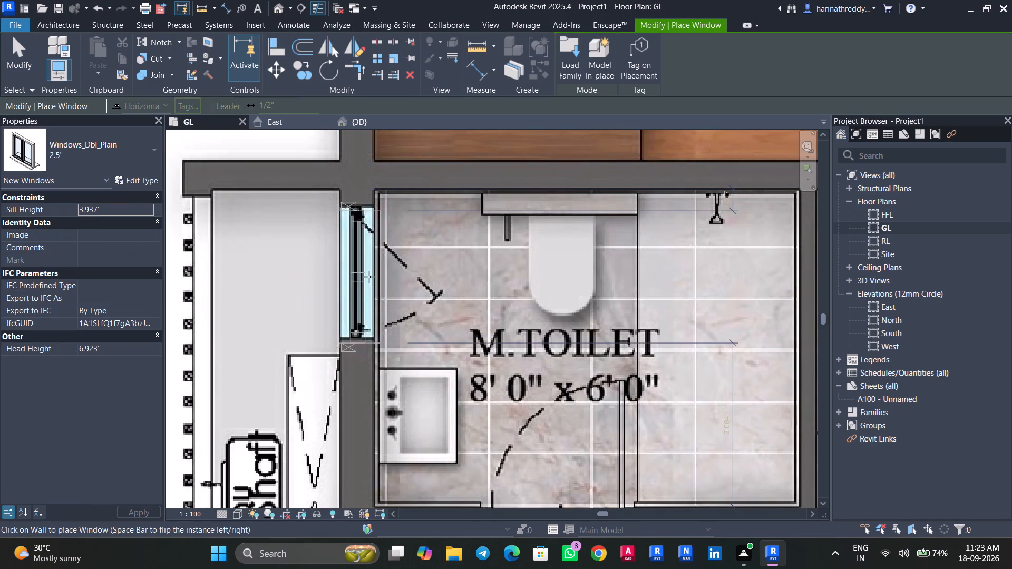
pyautogui.click(338, 273)
pyautogui.moveTo(435, 283); pyautogui.dragTo(465, 519, button='middle')
pyautogui.scroll(-4, 459, 502)
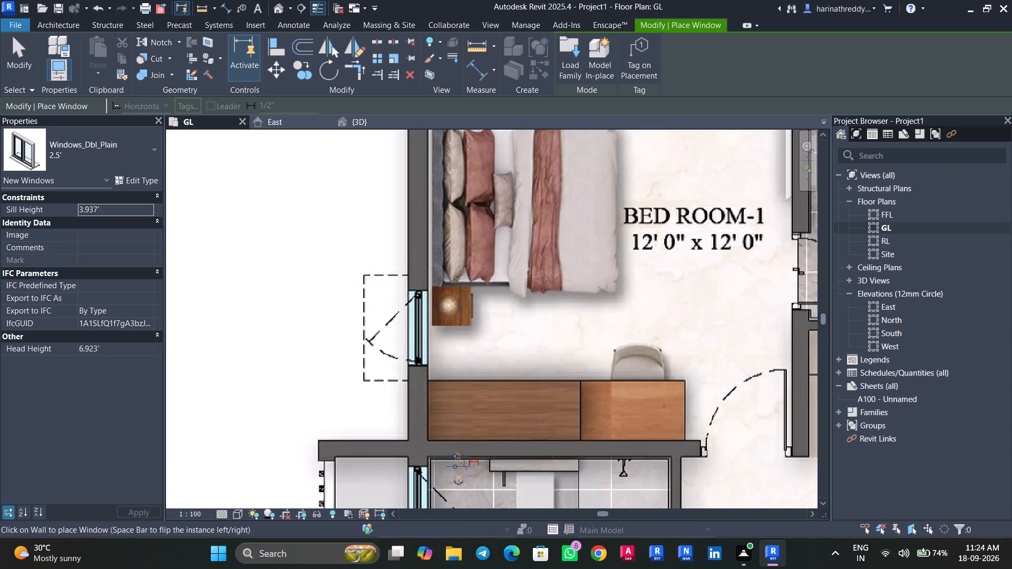
pyautogui.press('Escape')
pyautogui.press('Escape')
pyautogui.press('Escape')
# Measure the width of the traced window opening in Bed Room-1's west wall with the Scale tool, leaving the image unscaled.
pyautogui.click(446, 346)
pyautogui.click(393, 57)
pyautogui.scroll(5, 445, 399)
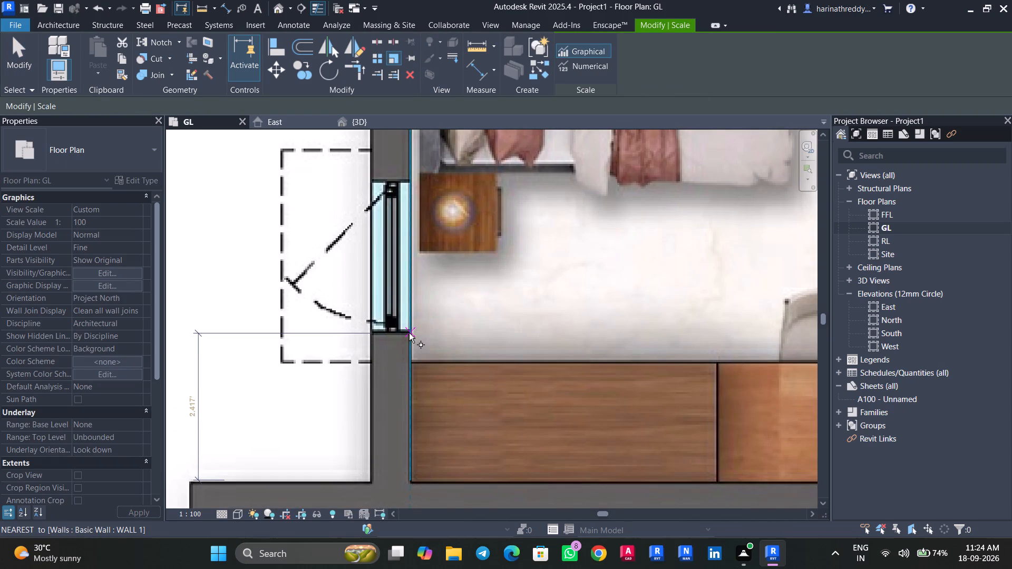
pyautogui.click(409, 333)
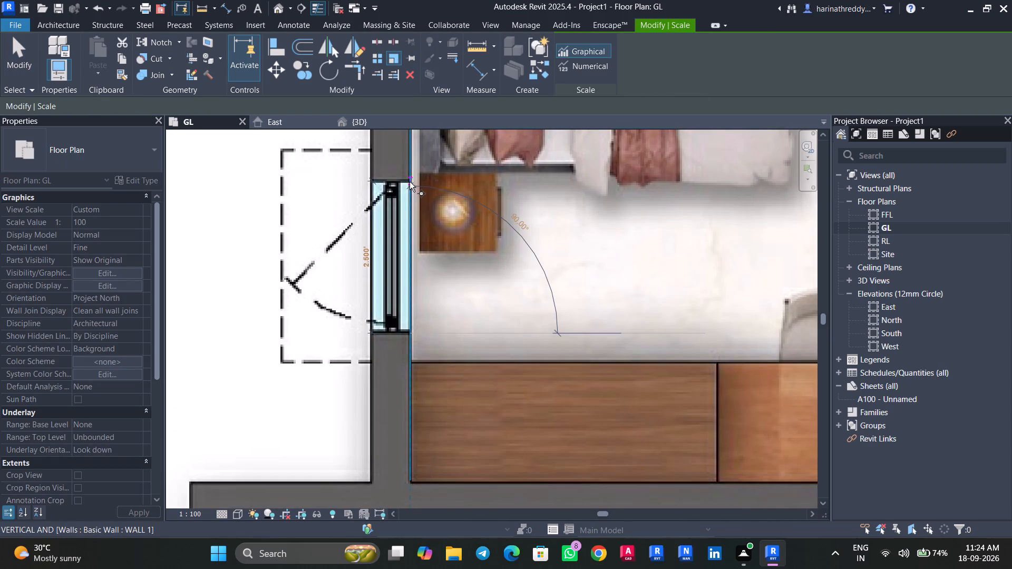
pyautogui.press('Escape')
pyautogui.press('Escape')
# Place a 2.5' Windows_Dbl_Plain window in Bed Room-1's west wall, aligned with the traced window opening.
pyautogui.press('w')
pyautogui.press('n')
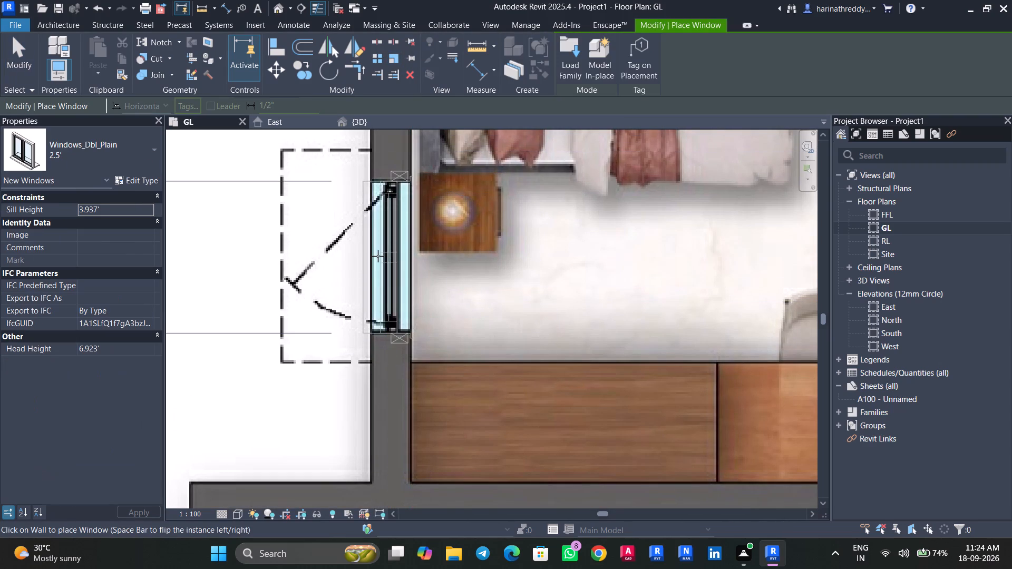
pyautogui.click(378, 256)
pyautogui.moveTo(433, 264); pyautogui.dragTo(445, 450, button='middle')
pyautogui.scroll(-3, 446, 440)
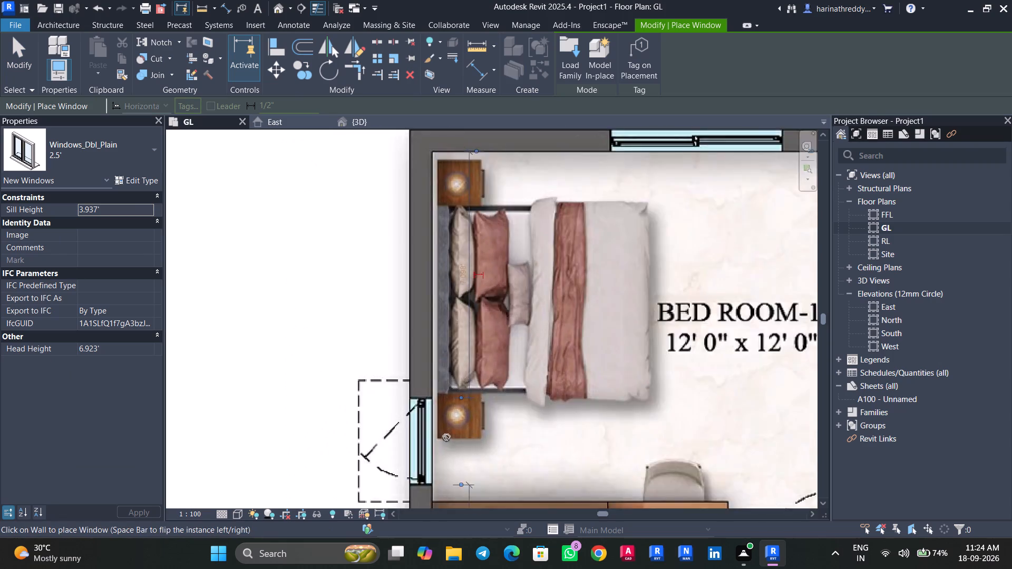
pyautogui.scroll(-10, 446, 438)
pyautogui.press('Escape')
pyautogui.press('Escape')
pyautogui.press('Escape')
# Measure the width of the traced window opening in Bed Room-1's north wall with the Scale tool, leaving the image unscaled.
pyautogui.scroll(8, 526, 356)
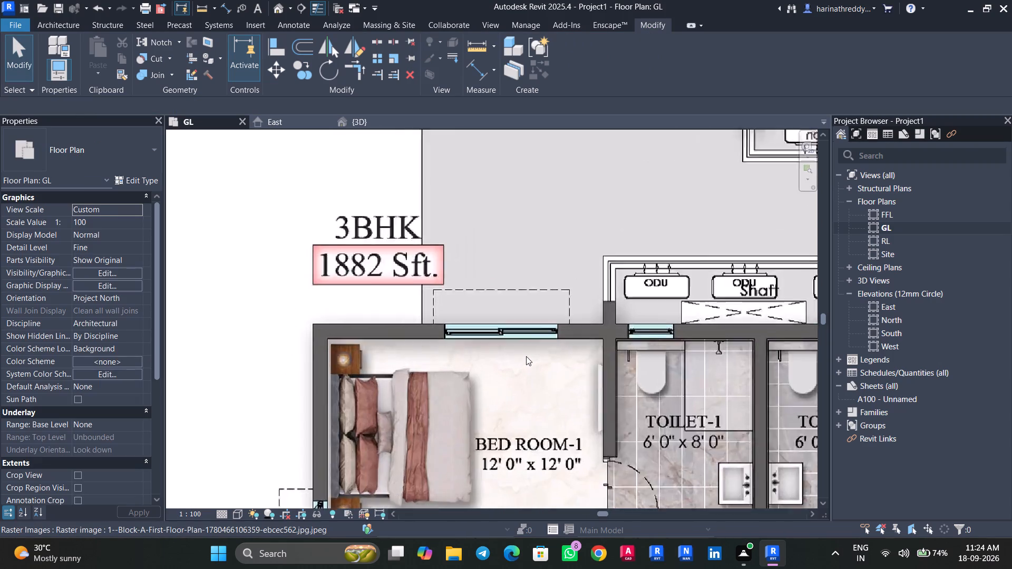
pyautogui.scroll(1, 526, 356)
pyautogui.click(526, 357)
pyautogui.click(394, 62)
pyautogui.scroll(3, 428, 357)
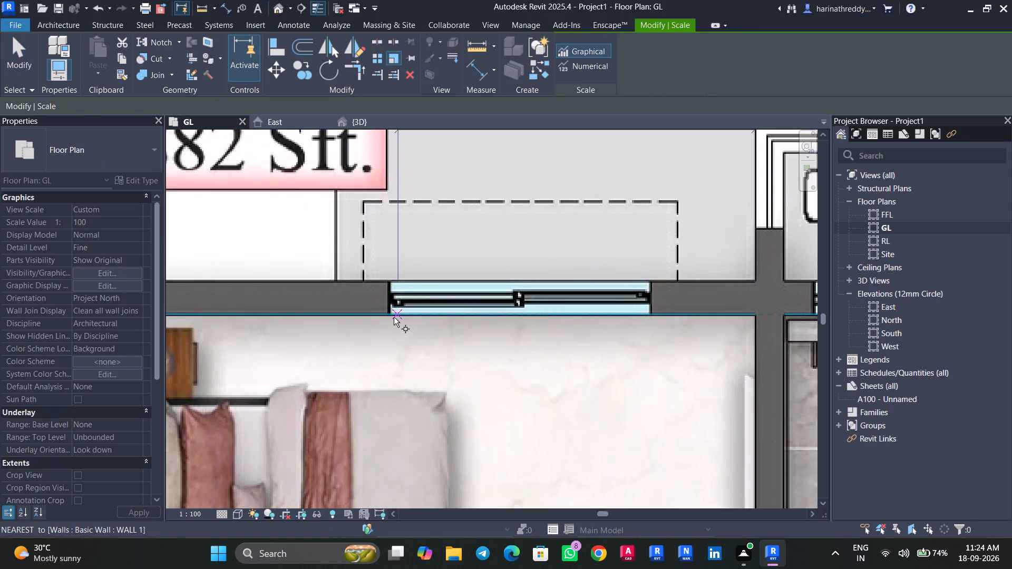
pyautogui.click(389, 317)
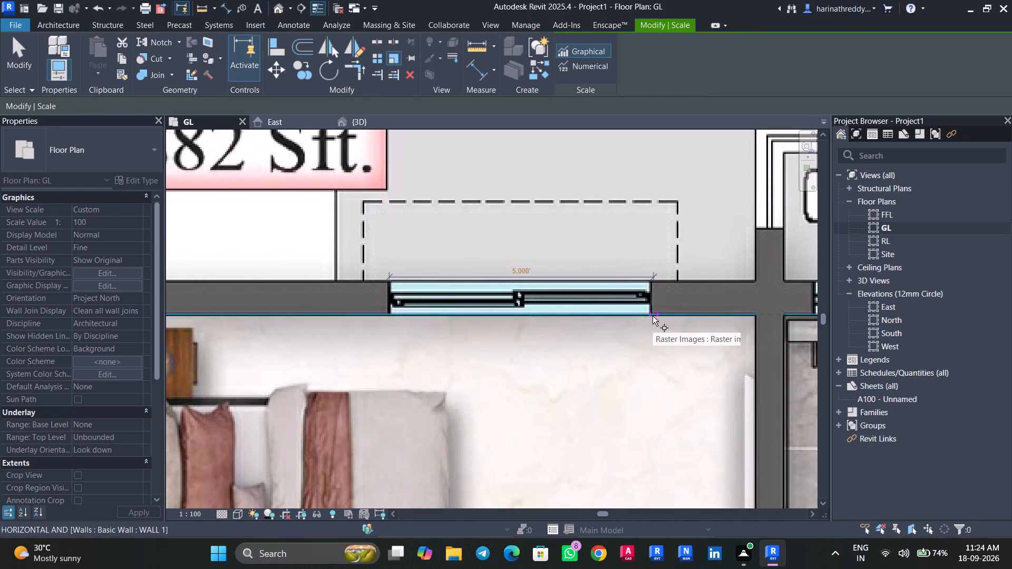
pyautogui.press('Escape')
pyautogui.press('Escape')
# Duplicate the Windows_Dbl_Plain 2.5' window type as 5' and set its rough width to 5'.
pyautogui.press('w')
pyautogui.press('n')
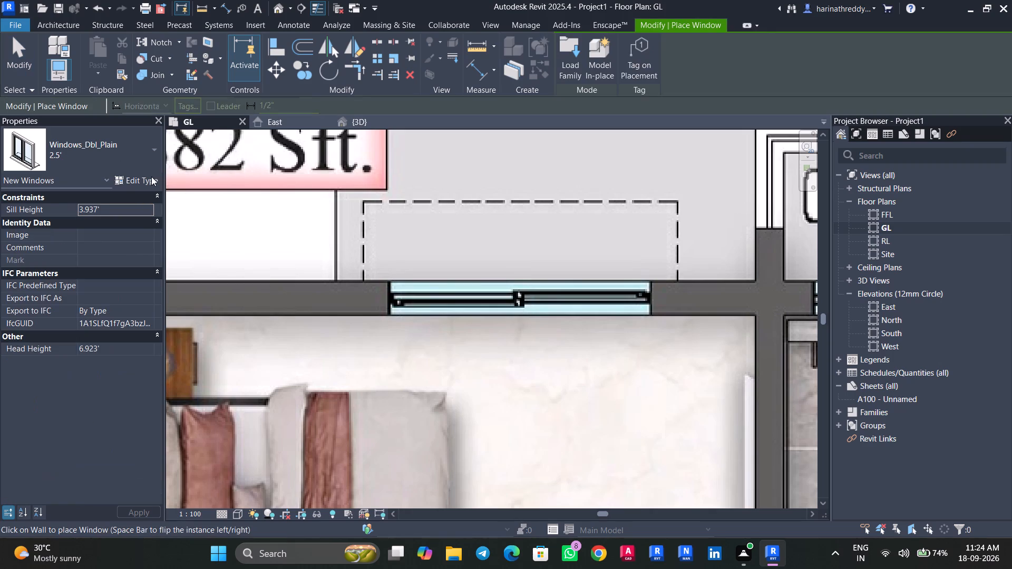
pyautogui.click(151, 176)
pyautogui.click(980, 158)
pyautogui.write("5'")
pyautogui.press('Return')
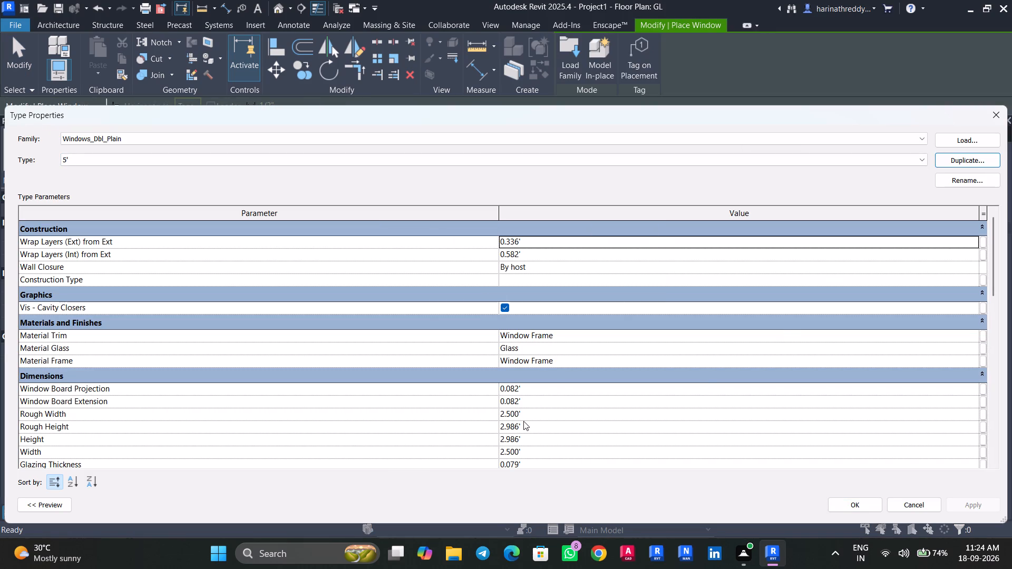
pyautogui.click(526, 421)
pyautogui.tripleClick(531, 411)
pyautogui.write("5'")
pyautogui.press('Return')
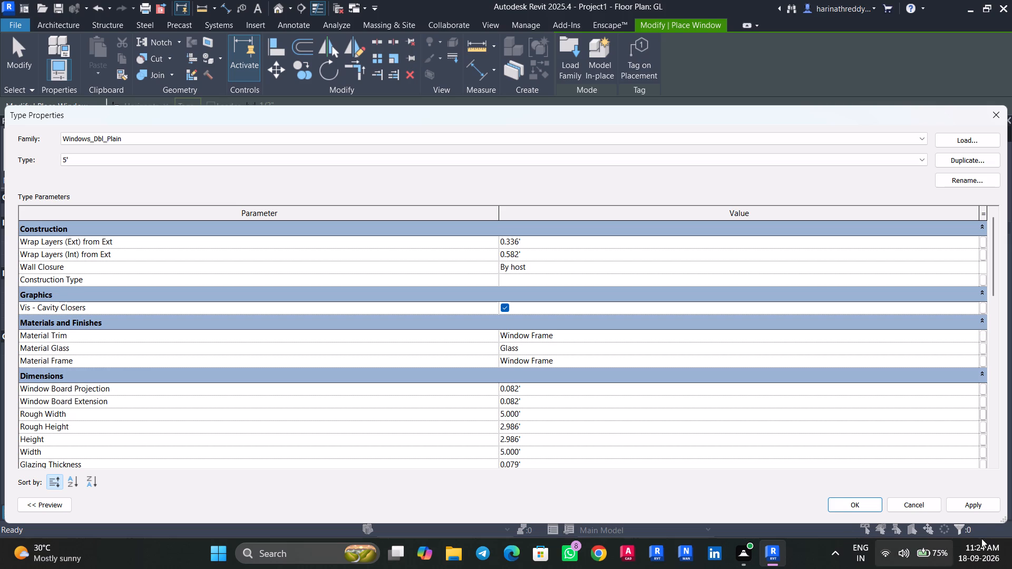
pyautogui.click(981, 513)
pyautogui.click(981, 508)
pyautogui.click(867, 512)
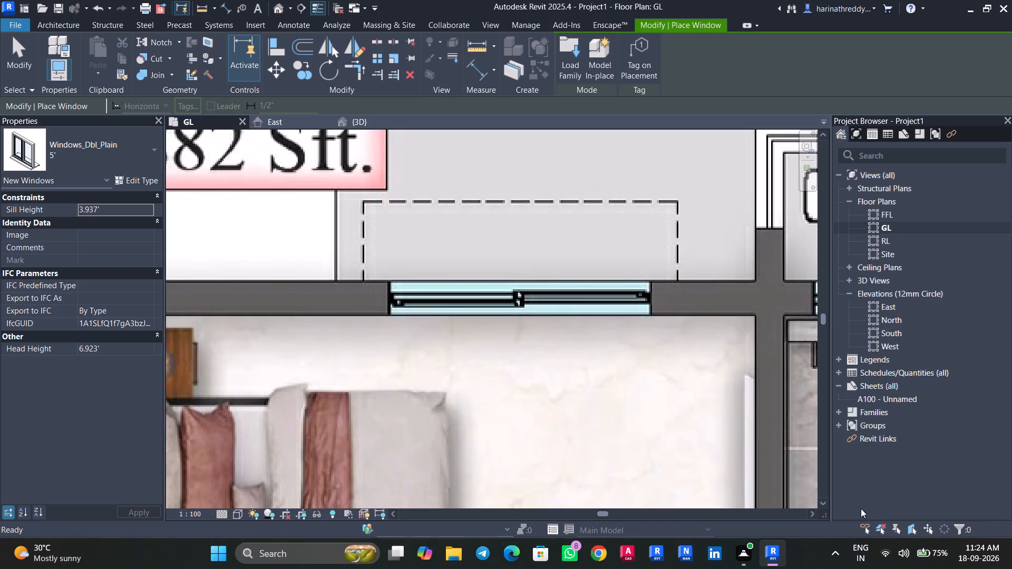
# Place the 5' window in Bed Room-1's north wall over the traced window opening.
pyautogui.click(520, 285)
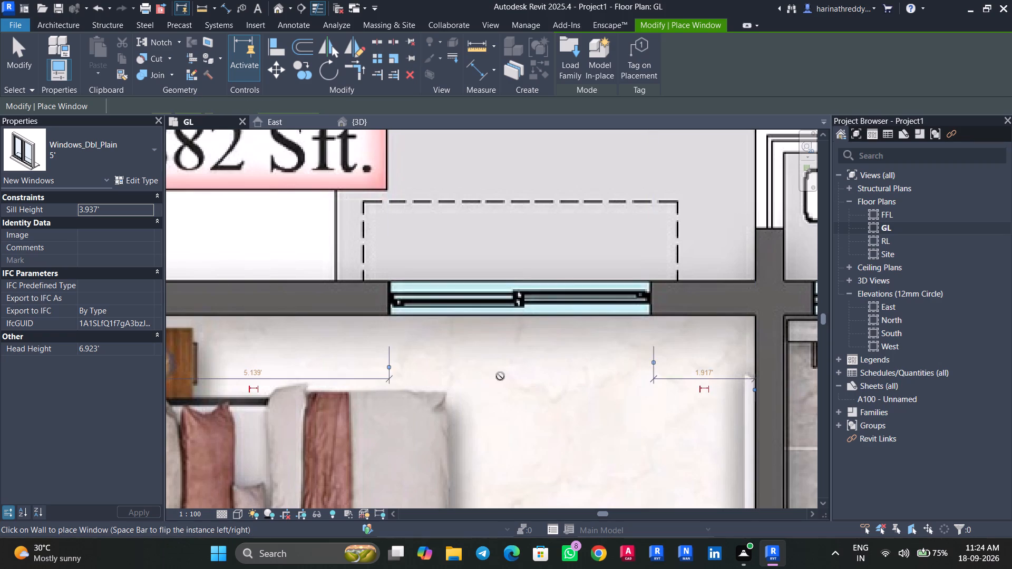
pyautogui.scroll(-7, 500, 377)
pyautogui.press('Escape')
pyautogui.press('Escape')
pyautogui.press('Escape')
# Measure the width of the traced window opening in Toilet-1's north wall with the Scale tool, leaving the image unscaled.
pyautogui.scroll(8, 650, 380)
pyautogui.moveTo(651, 380); pyautogui.dragTo(646, 383, button='middle')
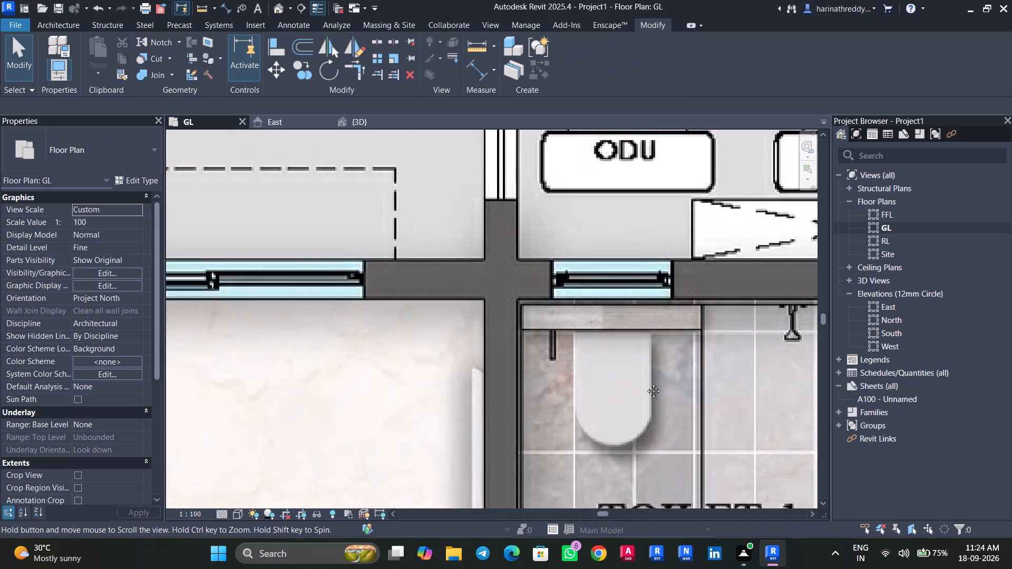
pyautogui.moveTo(646, 383); pyautogui.dragTo(490, 423, button='middle')
pyautogui.click(490, 407)
pyautogui.click(390, 62)
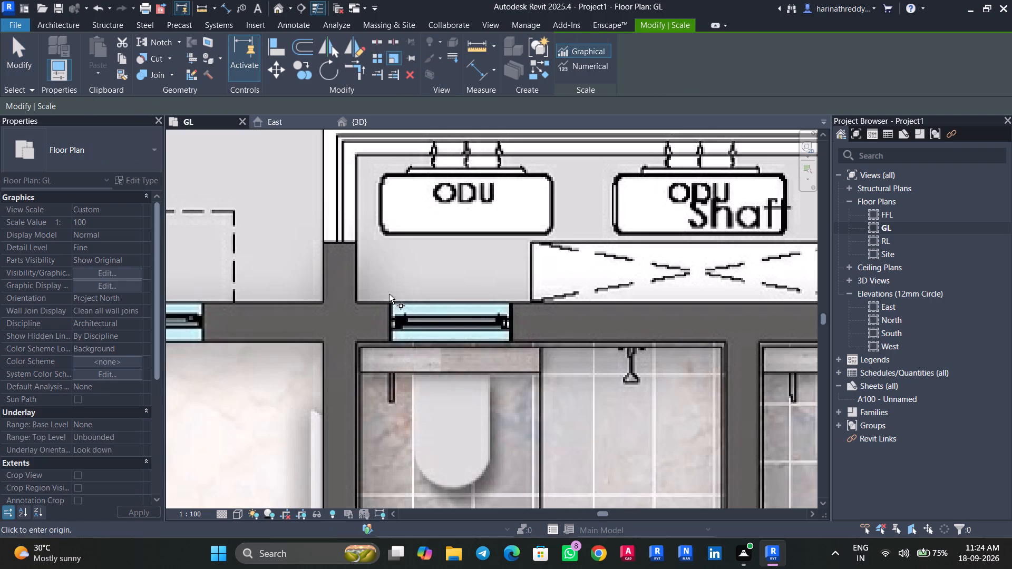
pyautogui.scroll(4, 385, 306)
pyautogui.click(395, 304)
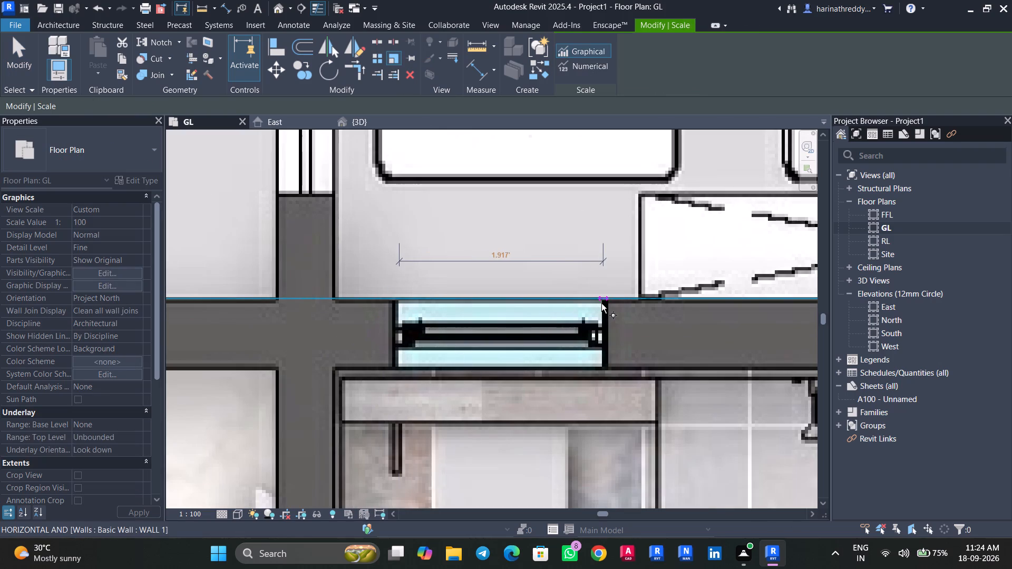
pyautogui.press('Escape')
pyautogui.press('Escape')
# Duplicate the Windows_Dbl_Plain 5' window type as 2' and set its rough width to 2'.
pyautogui.write('WN')
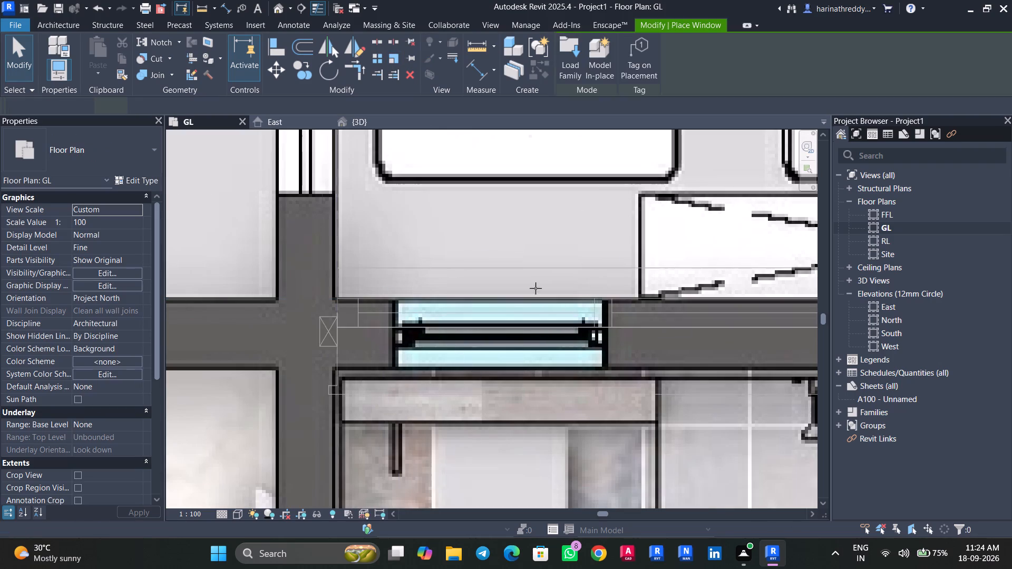
pyautogui.click(151, 180)
pyautogui.click(966, 164)
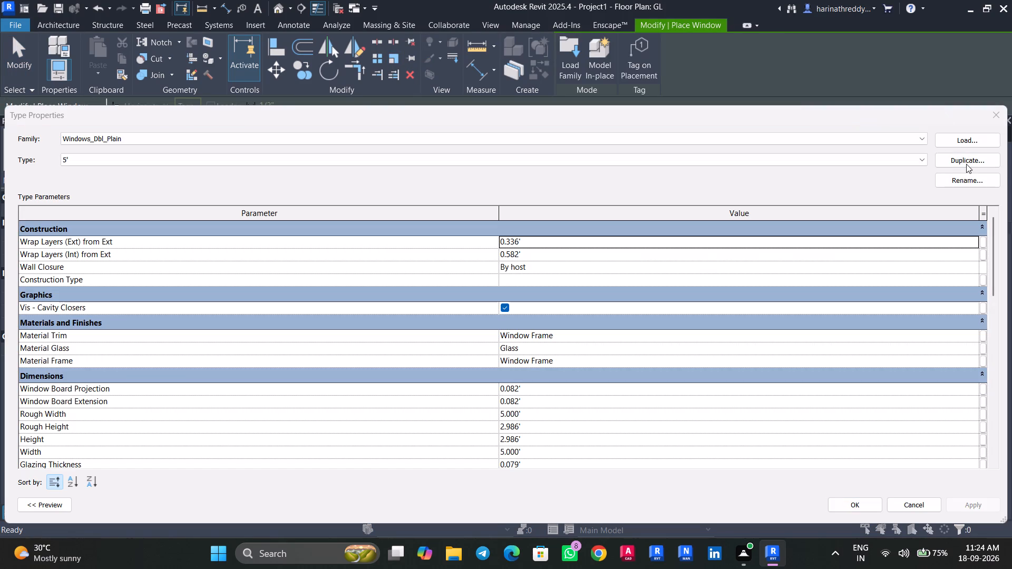
pyautogui.write("2'")
pyautogui.press('Return')
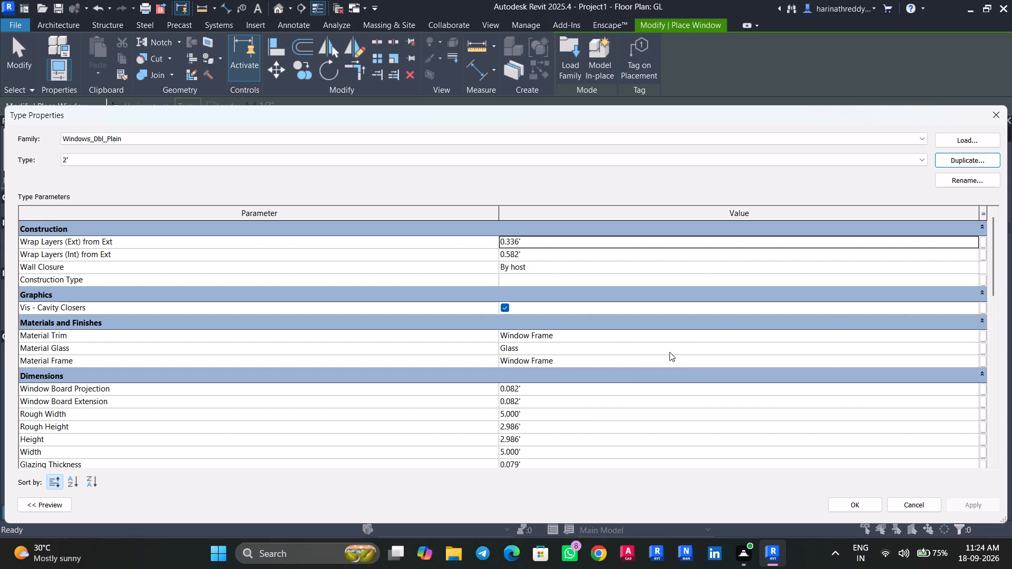
pyautogui.click(581, 414)
pyautogui.write("2'")
pyautogui.press('Return')
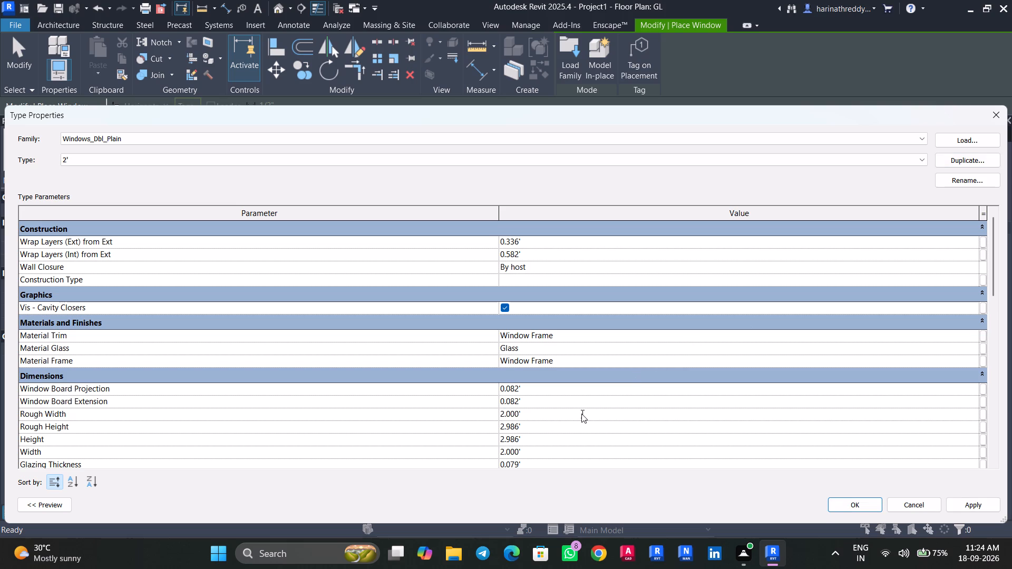
pyautogui.click(953, 519)
pyautogui.click(970, 505)
pyautogui.click(850, 507)
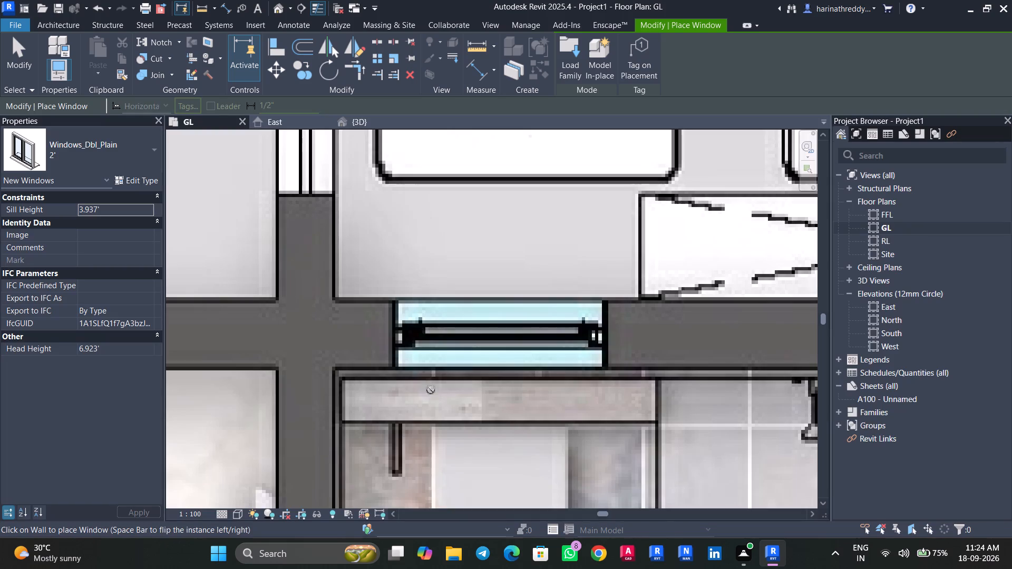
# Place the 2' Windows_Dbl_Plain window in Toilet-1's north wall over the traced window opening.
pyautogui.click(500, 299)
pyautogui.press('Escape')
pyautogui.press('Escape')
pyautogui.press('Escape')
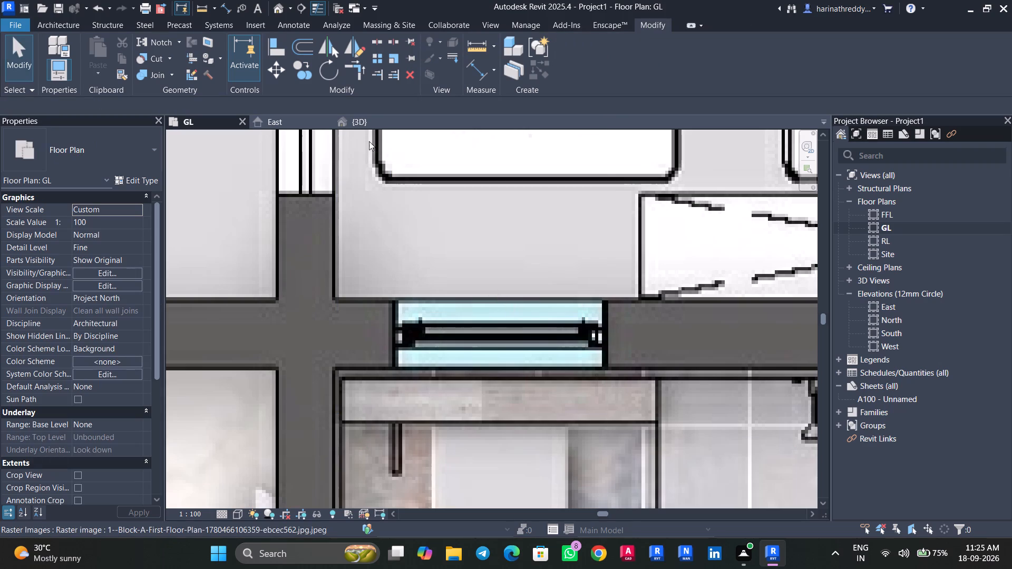
# Examine the north wall windows from behind in the 3D view and compare them with the Toilet-1 openings in the GL plan.
pyautogui.click(372, 125)
pyautogui.scroll(-3, 409, 434)
pyautogui.keyDown('shift'); pyautogui.moveTo(377, 438); pyautogui.dragTo(404, 453, button='middle'); pyautogui.keyUp('shift')
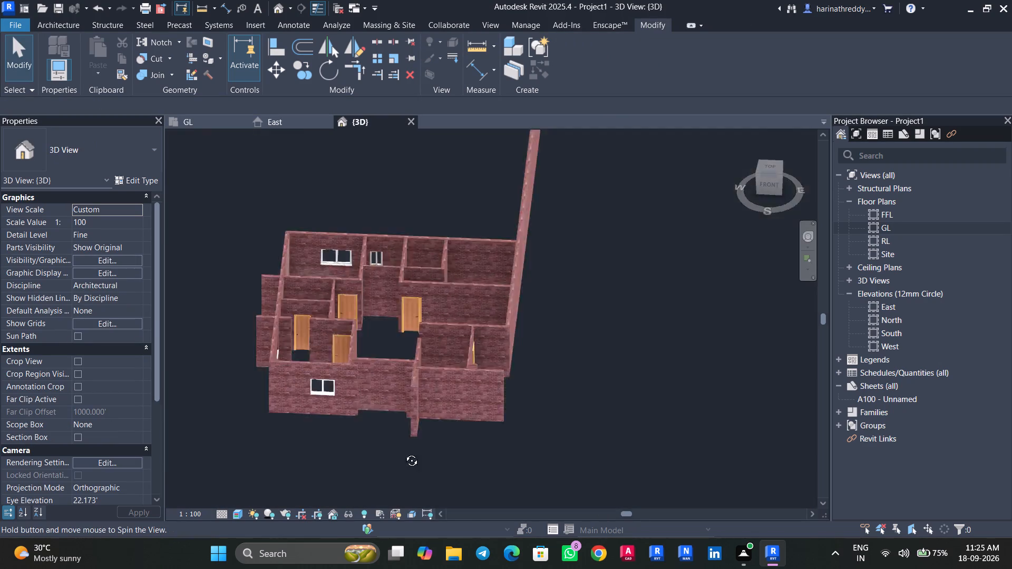
pyautogui.keyDown('shift'); pyautogui.moveTo(404, 453); pyautogui.dragTo(738, 394, button='middle'); pyautogui.keyUp('shift')
pyautogui.moveTo(678, 439); pyautogui.dragTo(795, 100, button='middle')
pyautogui.scroll(4, 512, 449)
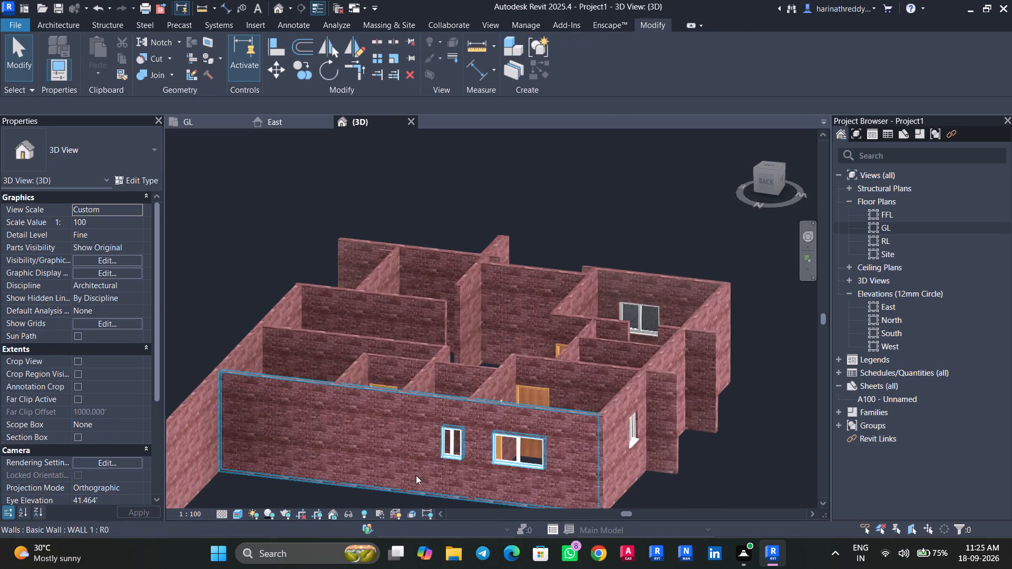
pyautogui.scroll(1, 416, 475)
pyautogui.scroll(-1, 416, 476)
pyautogui.scroll(7, 416, 476)
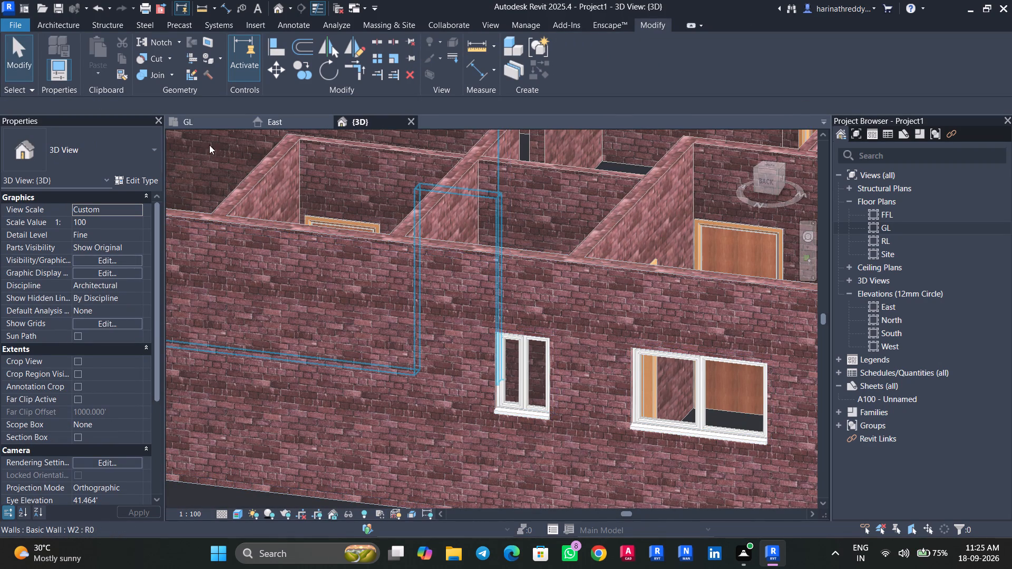
pyautogui.click(202, 122)
pyautogui.scroll(-12, 375, 373)
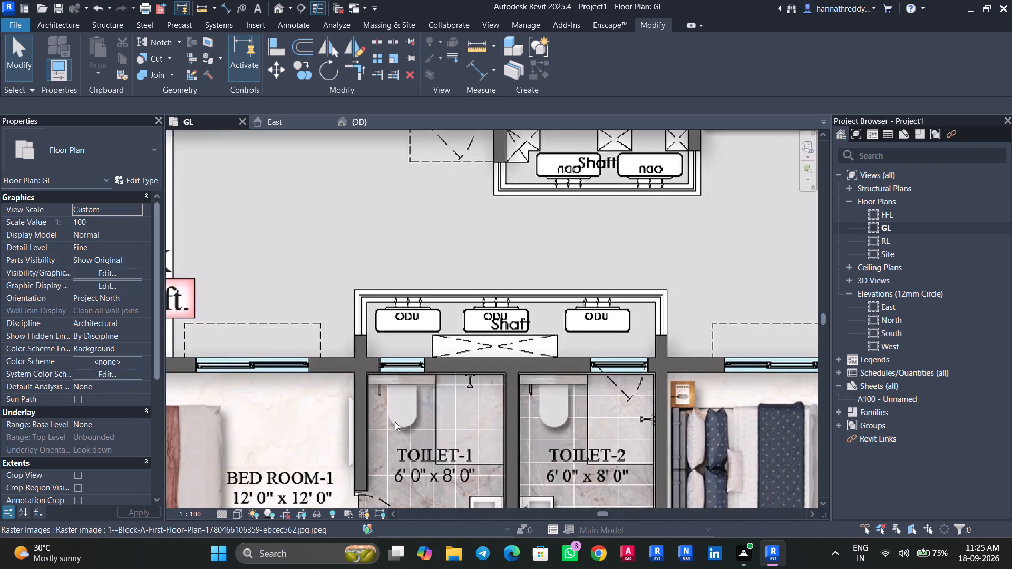
pyautogui.moveTo(397, 421); pyautogui.dragTo(404, 333, button='middle')
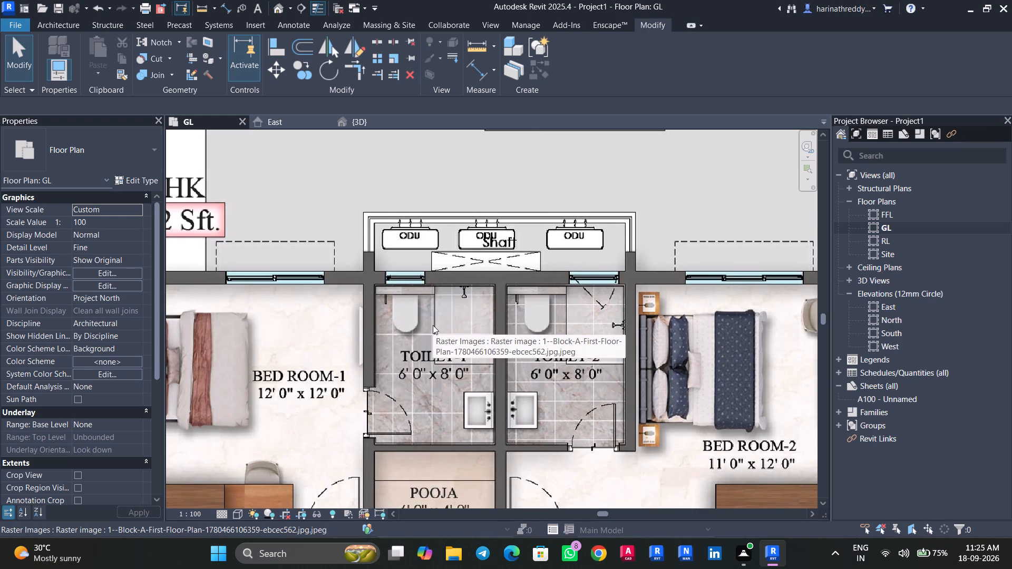
pyautogui.moveTo(432, 325); pyautogui.dragTo(409, 302, button='middle')
pyautogui.scroll(1, 409, 302)
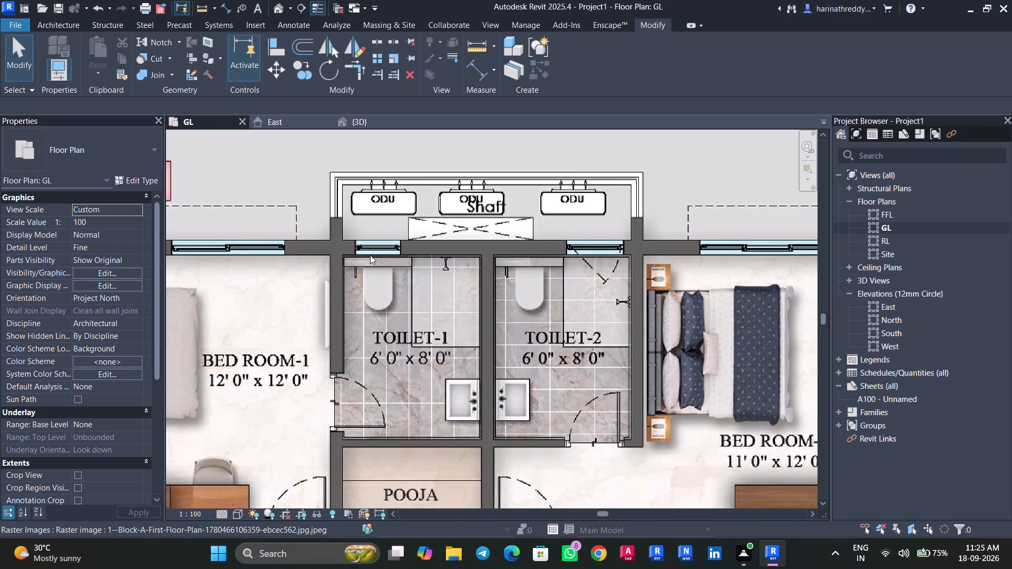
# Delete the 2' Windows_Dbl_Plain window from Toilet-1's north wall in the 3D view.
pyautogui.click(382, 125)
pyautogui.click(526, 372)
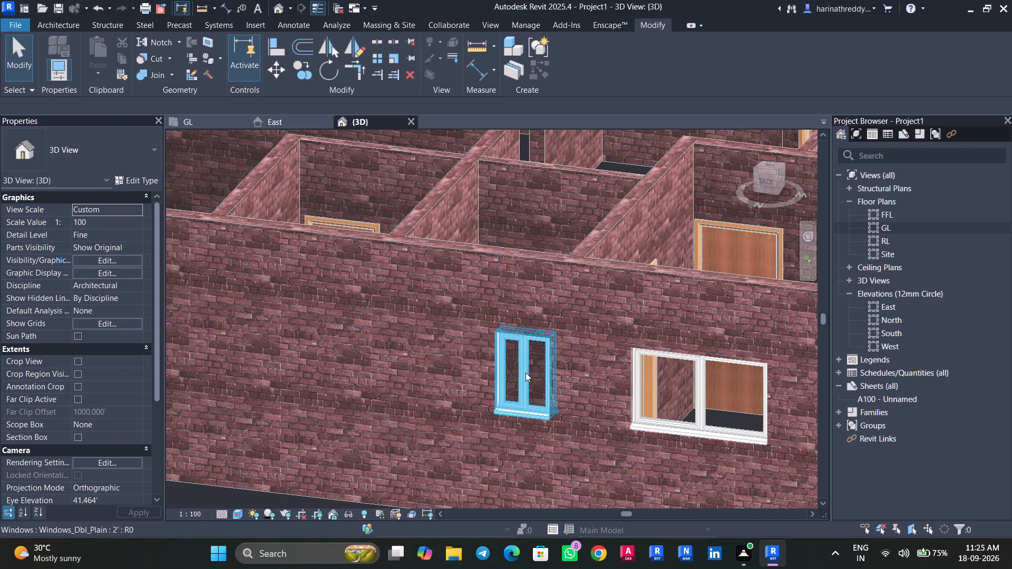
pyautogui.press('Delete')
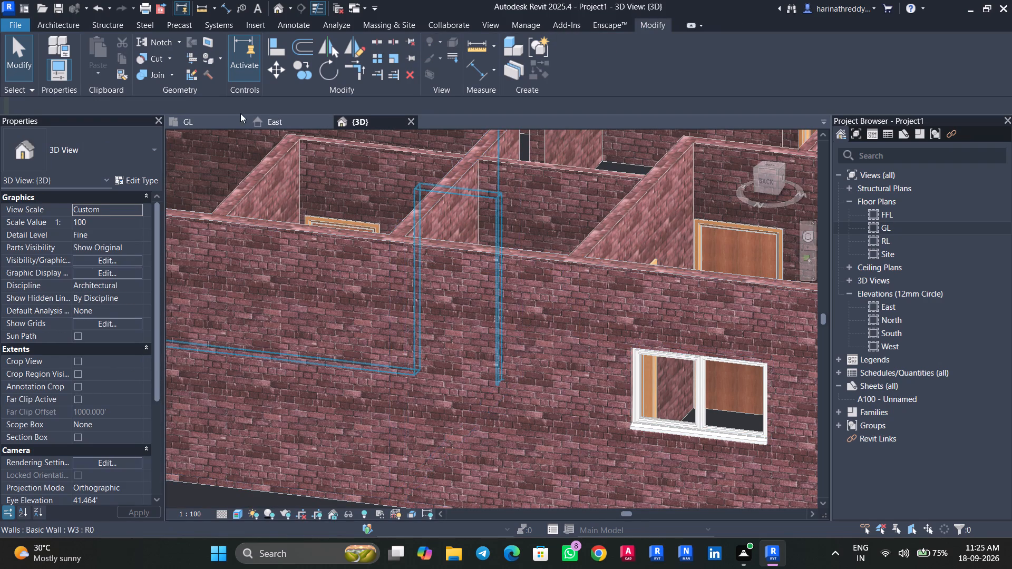
# In the GL plan, duplicate the Windows_Sgl_Plain 910x910mm window type as 2' and set its rough width to 2'.
pyautogui.click(213, 123)
pyautogui.press('w')
pyautogui.press('n')
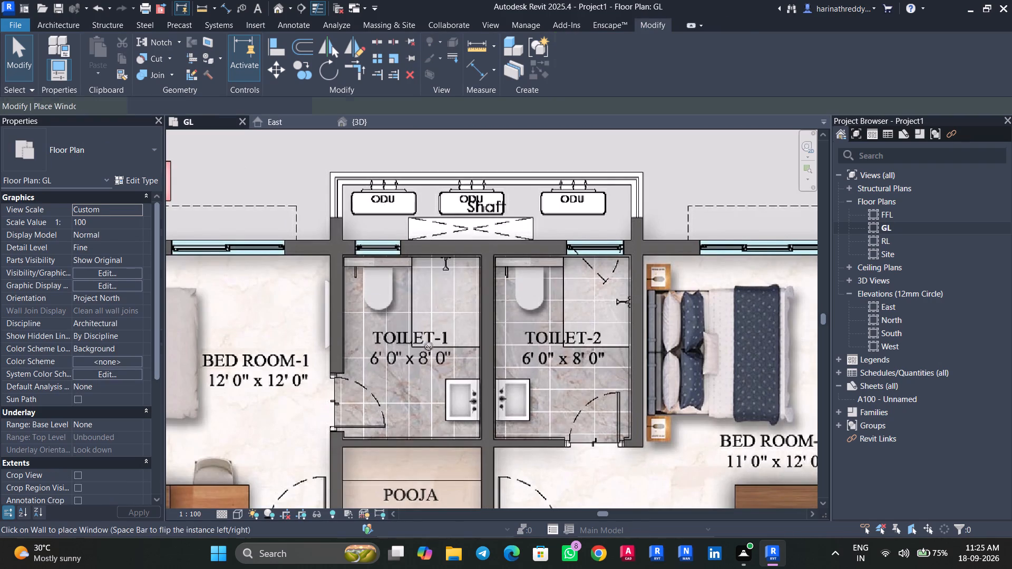
pyautogui.click(70, 150)
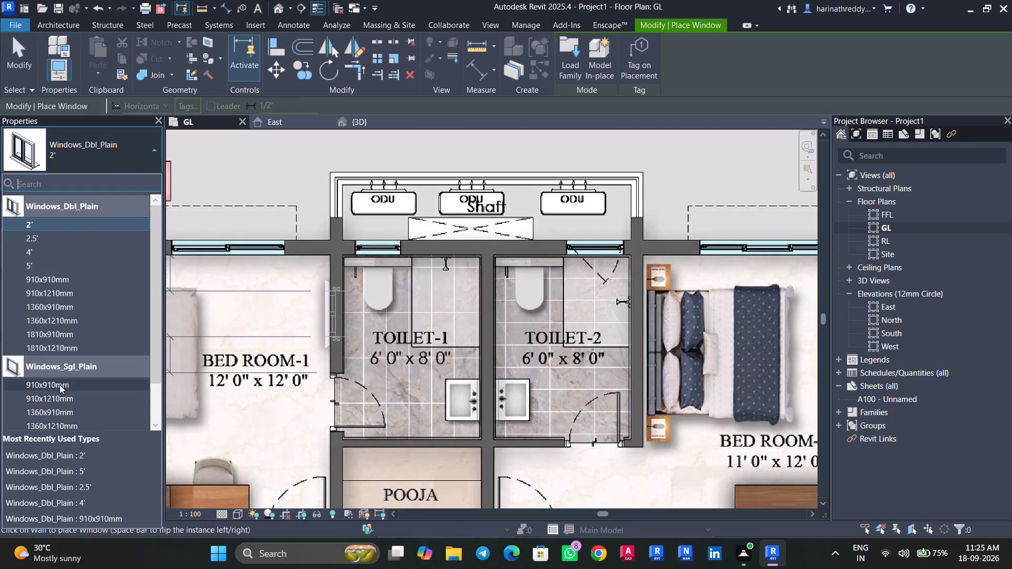
pyautogui.click(60, 385)
pyautogui.click(144, 178)
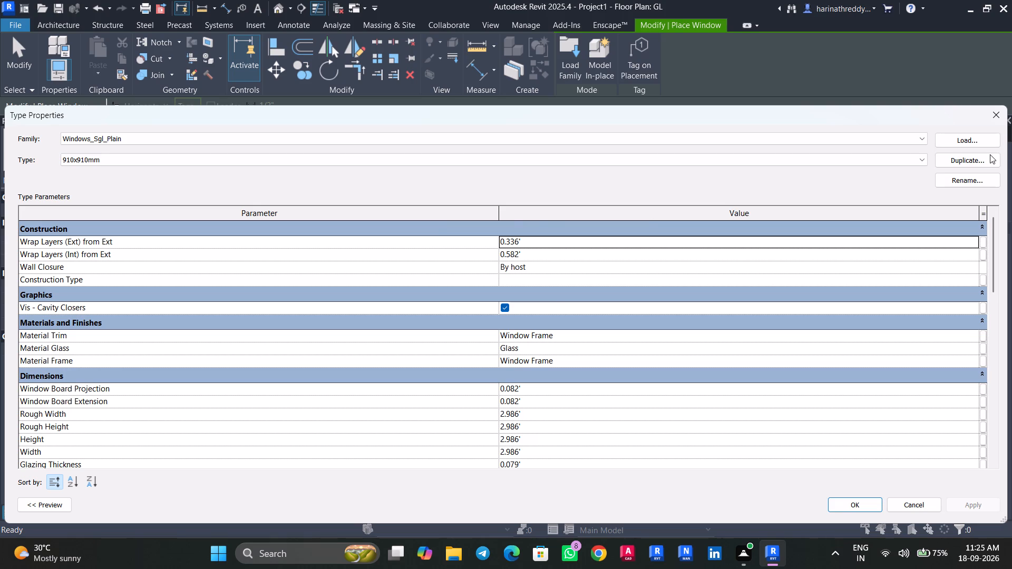
pyautogui.click(990, 154)
pyautogui.write("2'")
pyautogui.press('Return')
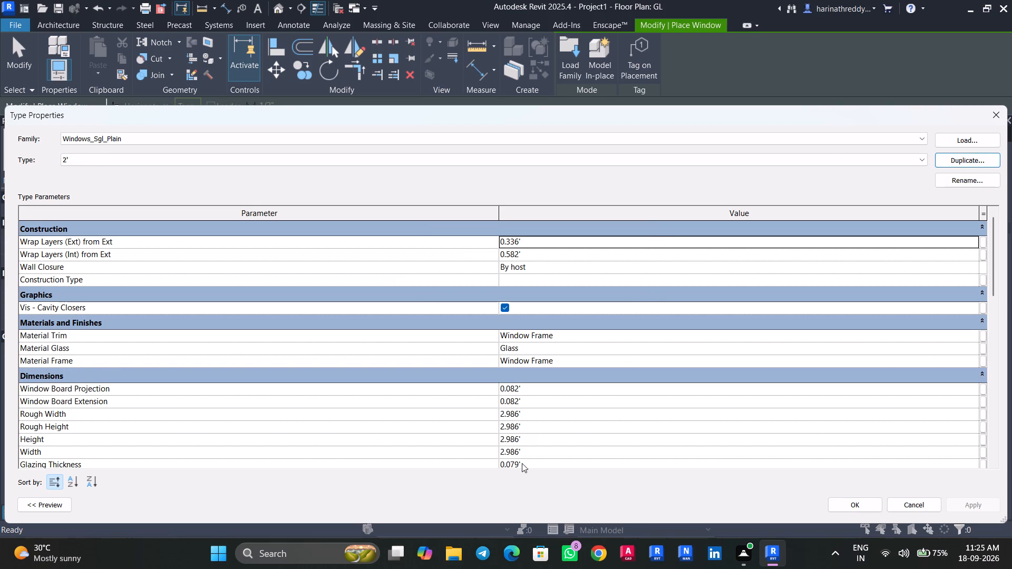
pyautogui.click(546, 416)
pyautogui.write("2'")
pyautogui.press('Return')
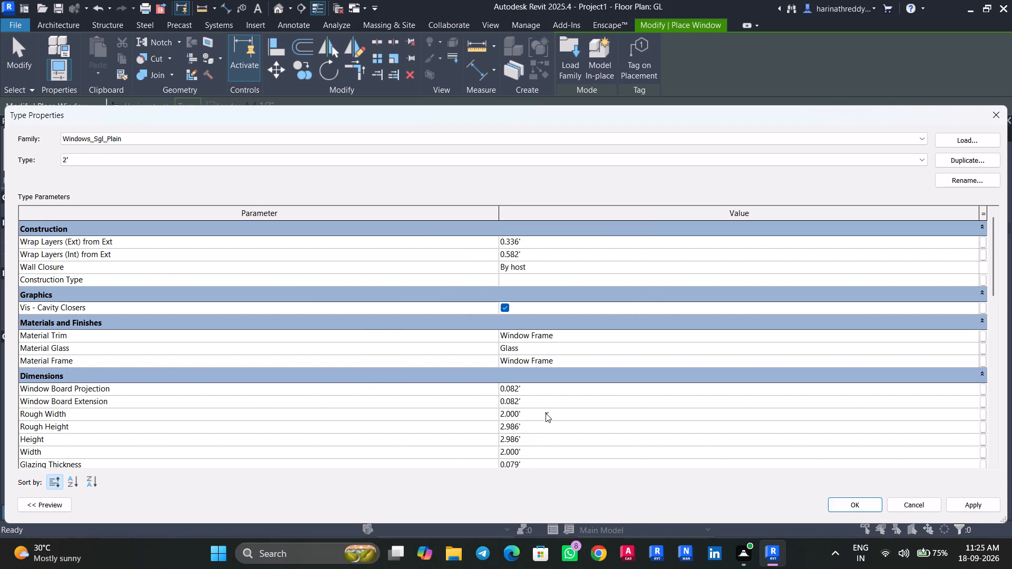
pyautogui.click(988, 498)
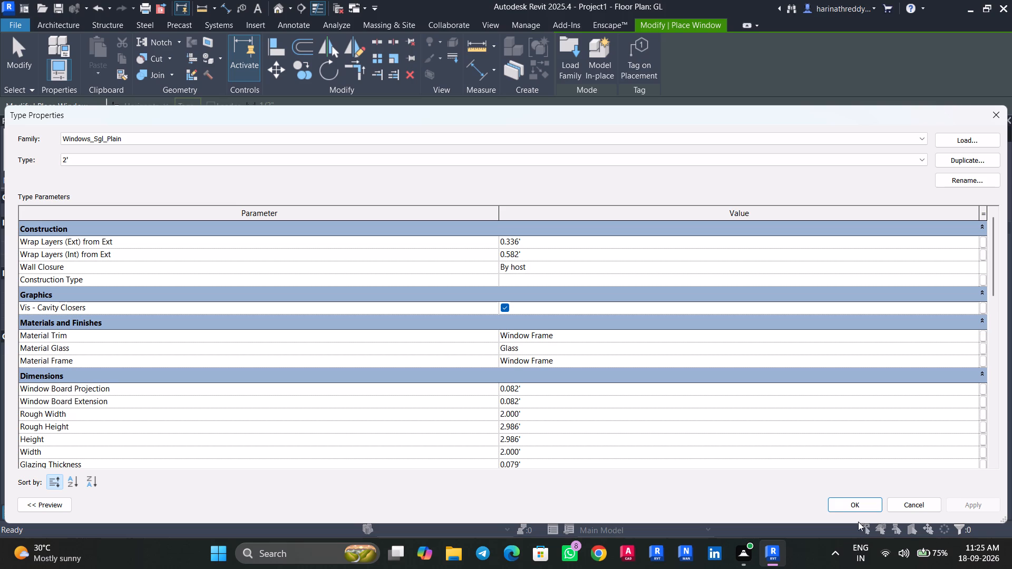
pyautogui.click(856, 516)
pyautogui.click(852, 511)
# Place the 2' Windows_Sgl_Plain window in Toilet-1's north wall over the traced window opening.
pyautogui.scroll(3, 408, 257)
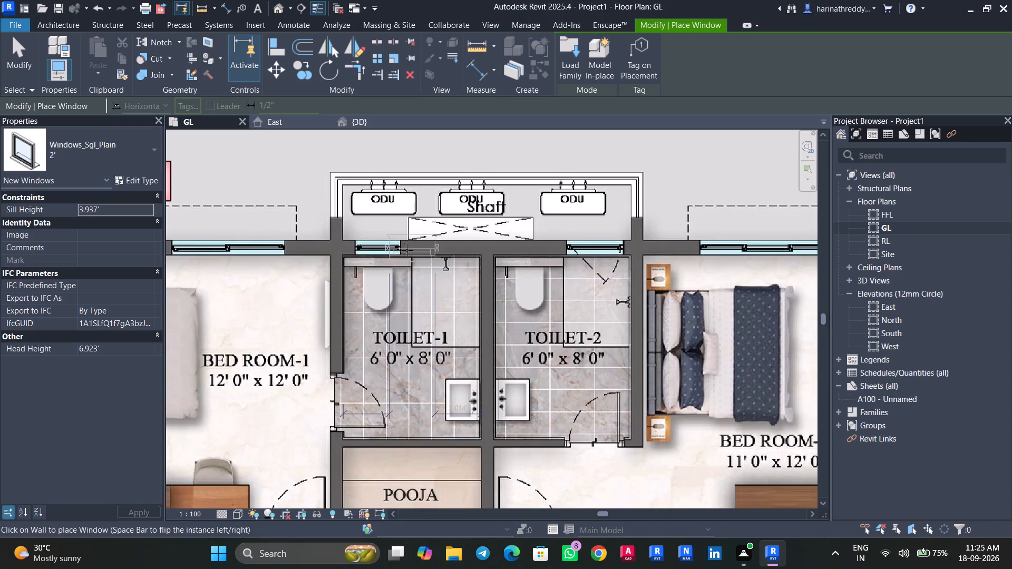
pyautogui.scroll(9, 407, 250)
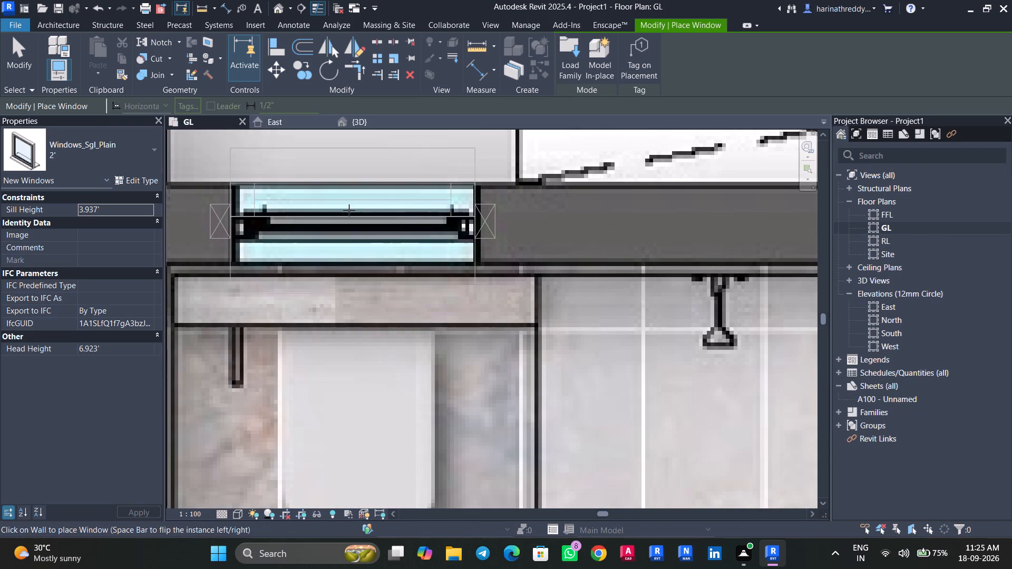
pyautogui.moveTo(343, 206); pyautogui.dragTo(379, 274, button='middle')
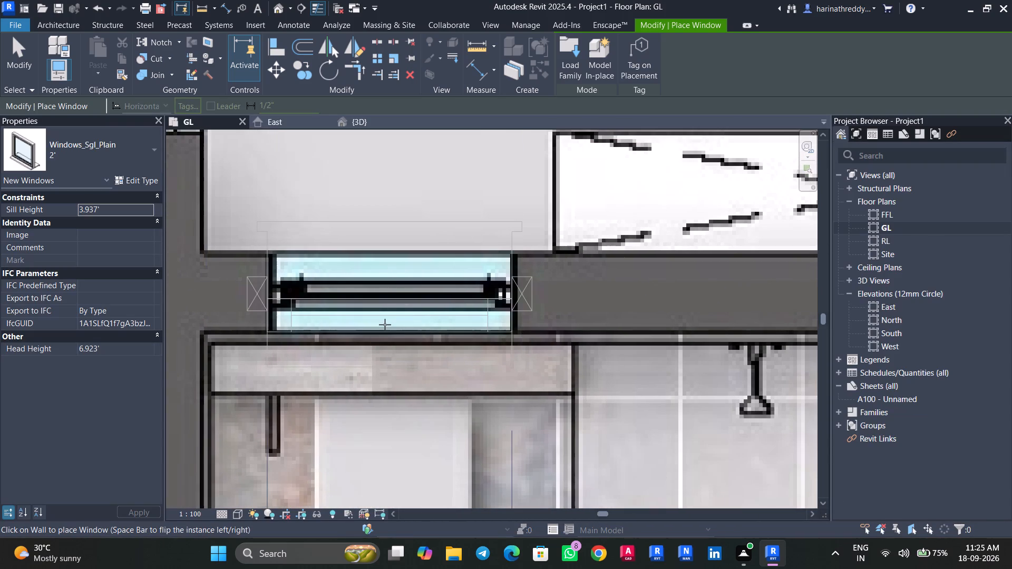
pyautogui.click(391, 264)
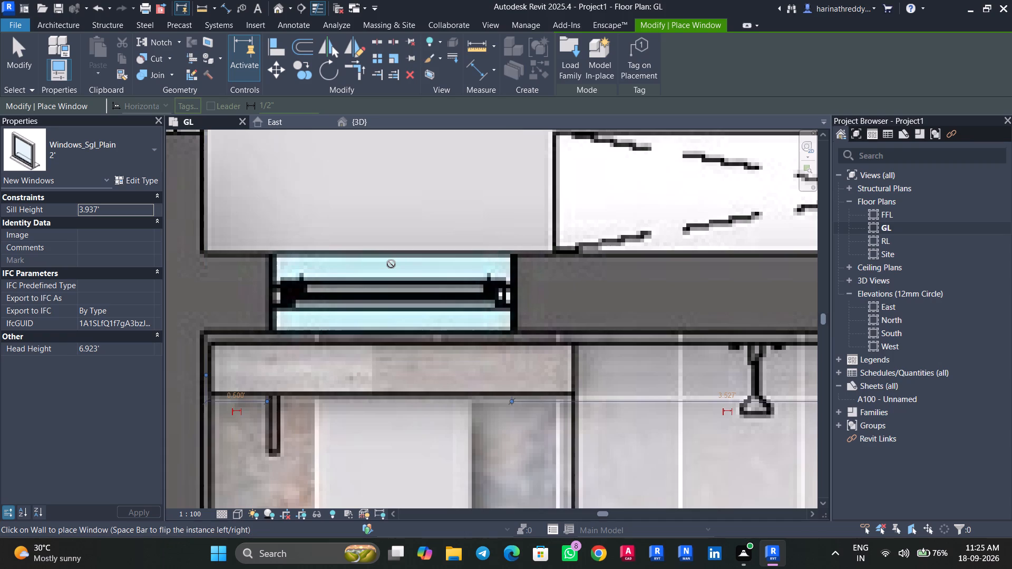
pyautogui.scroll(-10, 406, 293)
pyautogui.press('Escape')
pyautogui.press('Escape')
pyautogui.press('Escape')
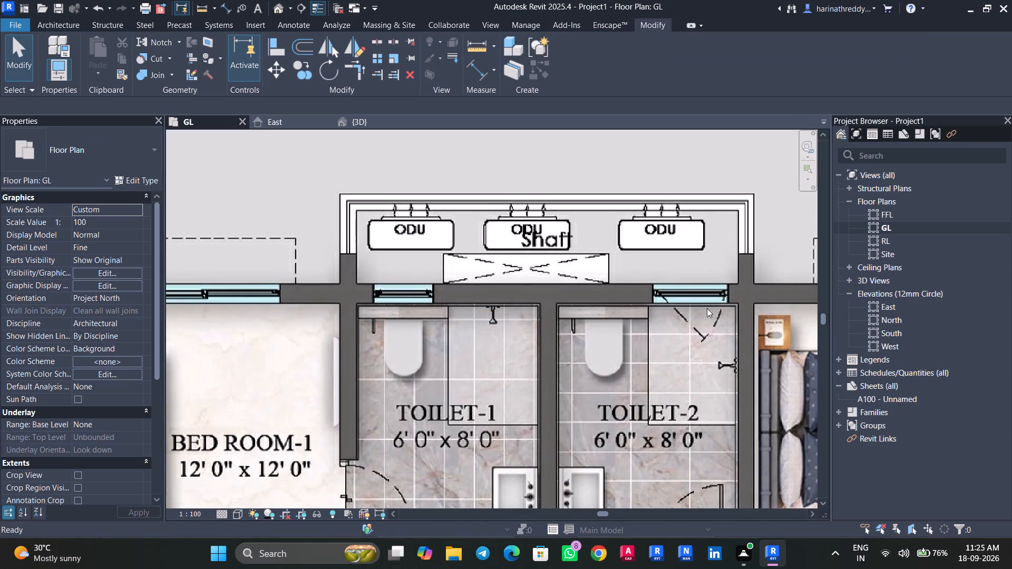
# Measure the width of the traced window opening in Toilet-2's north wall with the Scale tool, leaving the image unscaled.
pyautogui.moveTo(694, 327); pyautogui.dragTo(507, 359, button='middle')
pyautogui.click(506, 358)
pyautogui.scroll(1, 463, 223)
pyautogui.click(393, 63)
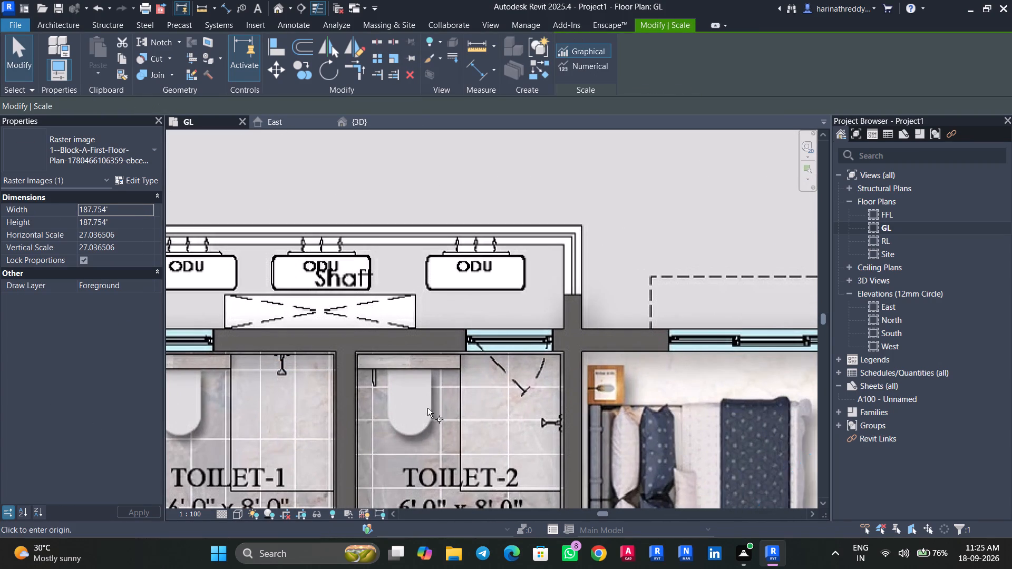
pyautogui.scroll(3, 435, 411)
pyautogui.scroll(-1, 437, 405)
pyautogui.scroll(5, 439, 400)
pyautogui.click(462, 267)
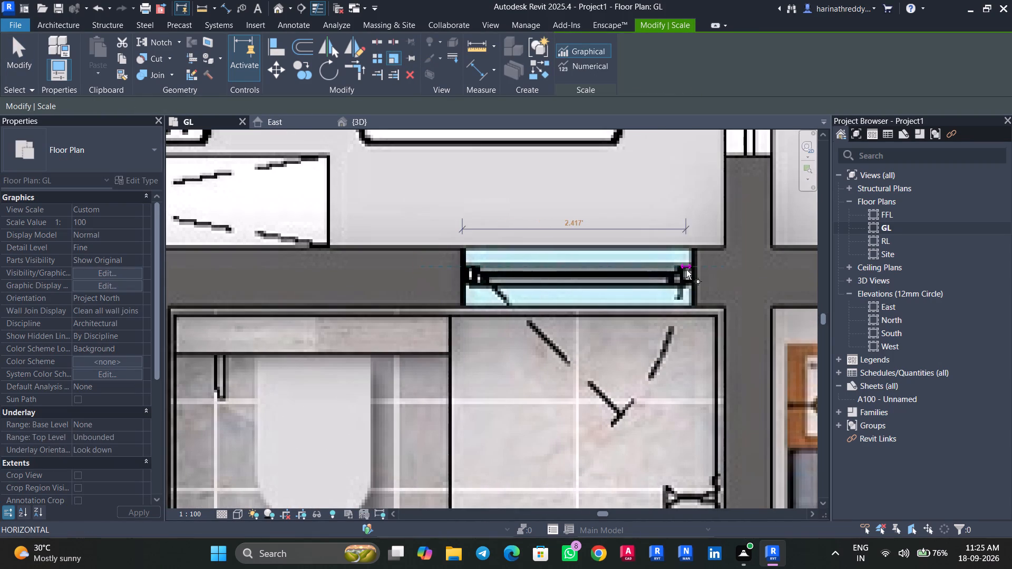
pyautogui.press('Escape')
pyautogui.press('Escape')
# Duplicate the Windows_Sgl_Plain 2' window type as 2.5' and set its rough width to 2.5'.
pyautogui.press('w')
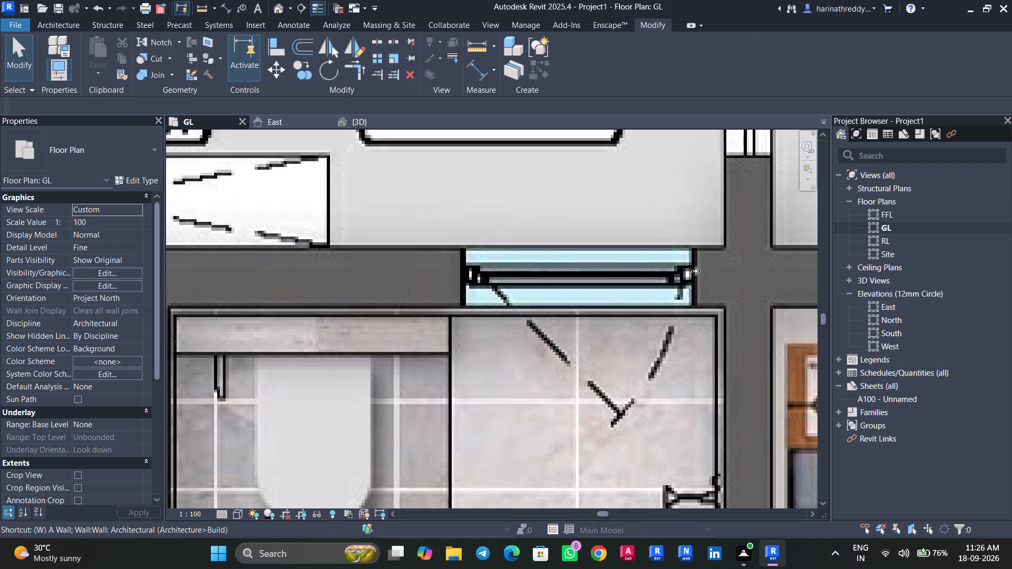
pyautogui.press('n')
pyautogui.click(148, 182)
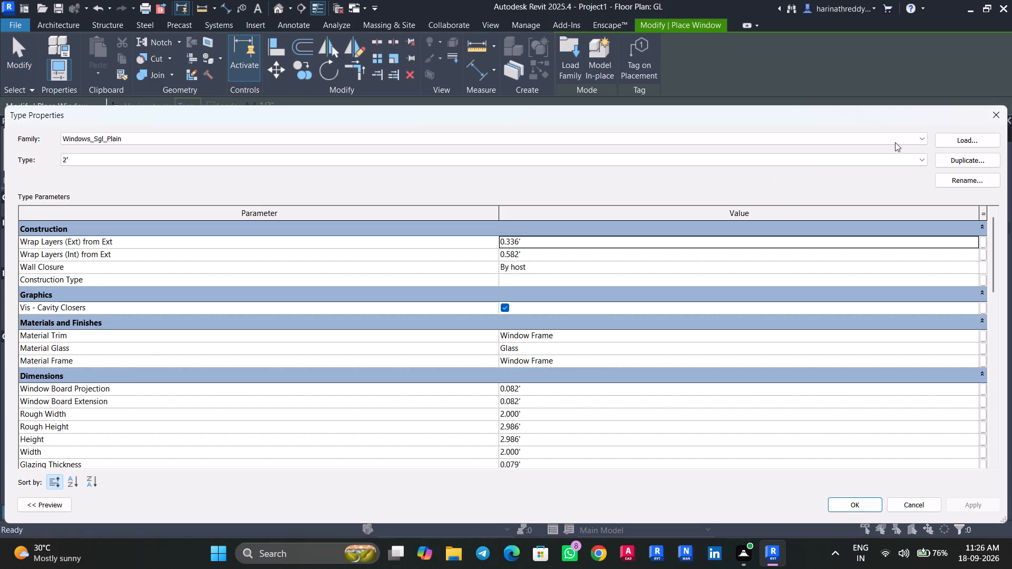
pyautogui.click(948, 157)
pyautogui.write("2.5'")
pyautogui.press('Return')
pyautogui.click(560, 414)
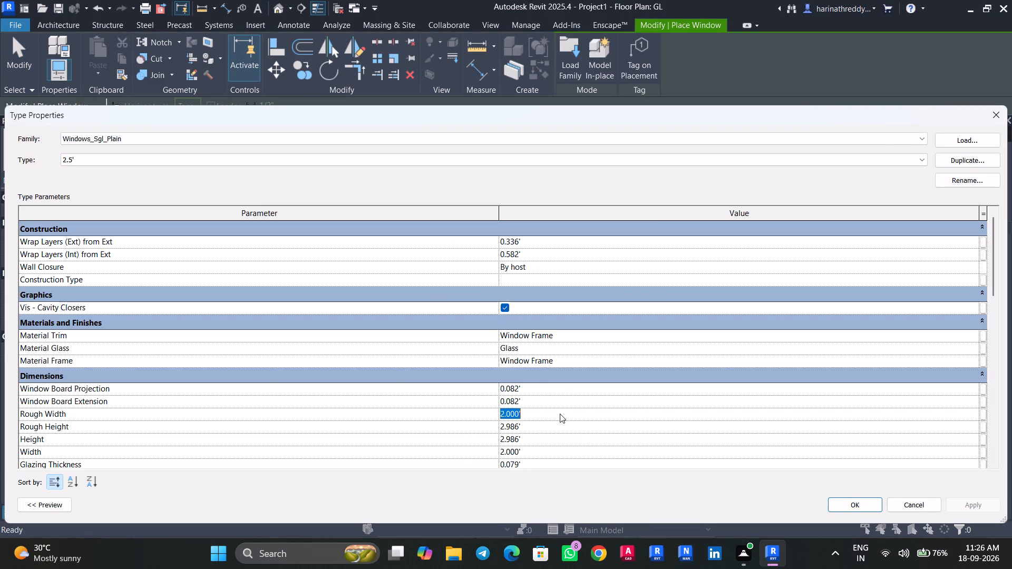
pyautogui.write("2.5'")
pyautogui.press('Return')
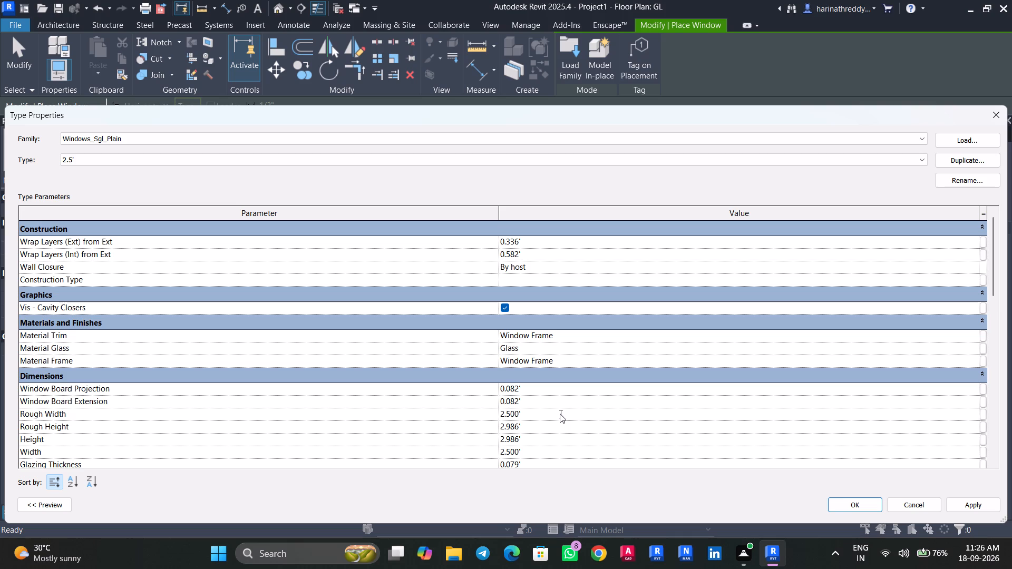
pyautogui.click(967, 508)
pyautogui.click(836, 506)
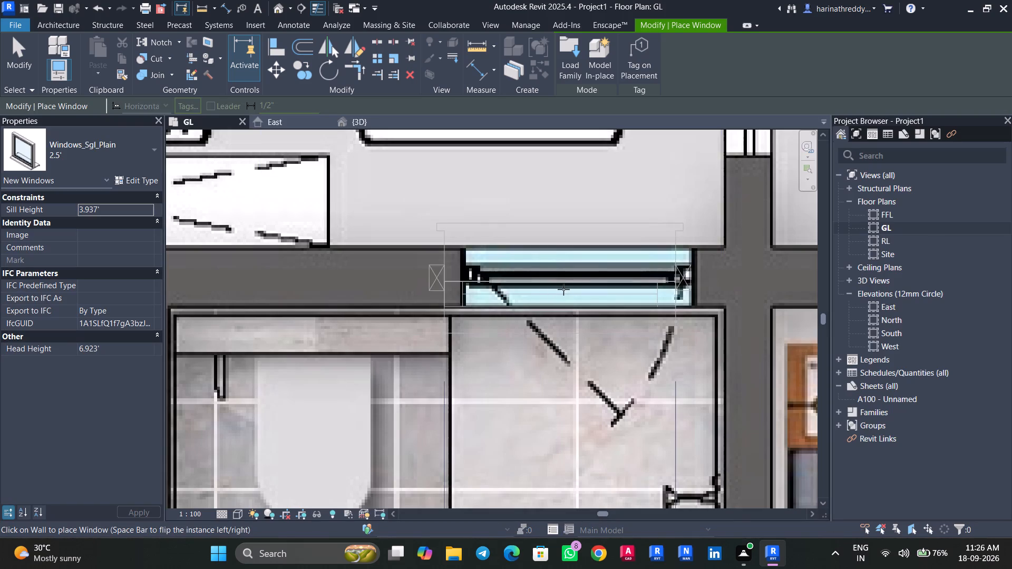
# Place the 2.5' Windows_Sgl_Plain window in Toilet-2's north wall over the traced window opening.
pyautogui.click(578, 260)
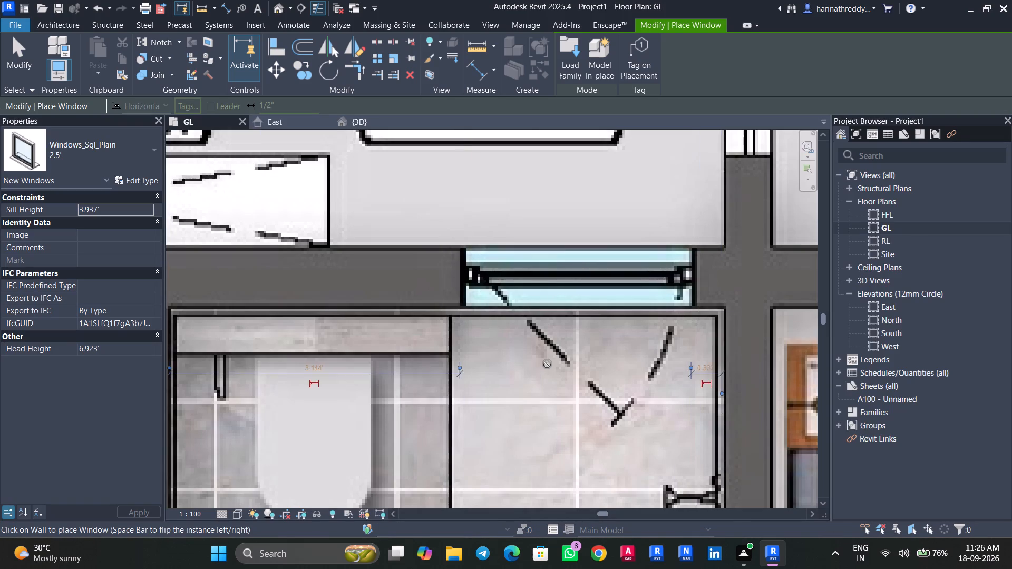
pyautogui.scroll(-9, 547, 367)
pyautogui.moveTo(547, 365); pyautogui.dragTo(485, 410, button='middle')
pyautogui.press('Escape')
pyautogui.press('Escape')
pyautogui.press('Escape')
# In the 3D view, set the sill height of both the Toilet-1 and Toilet-2 windows to 5'.
pyautogui.click(374, 117)
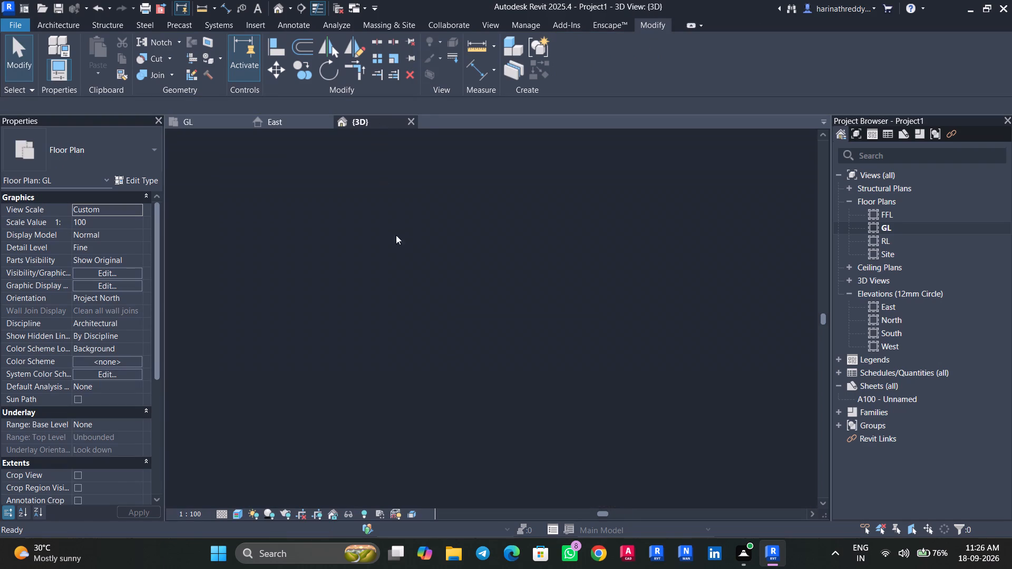
pyautogui.click(527, 414)
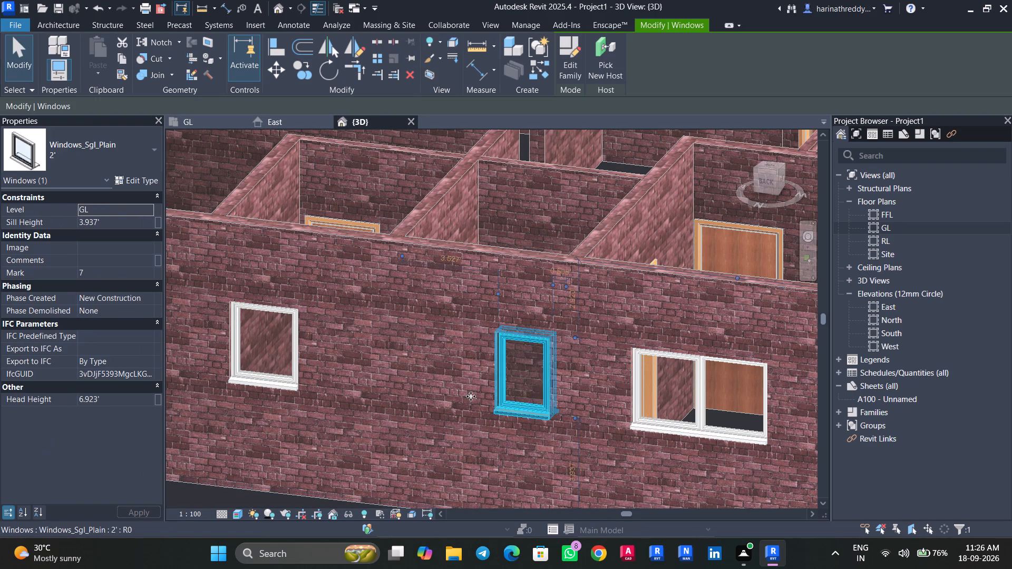
pyautogui.keyDown('ctrl'); pyautogui.click(248, 370); pyautogui.keyUp('ctrl')
pyautogui.click(116, 223)
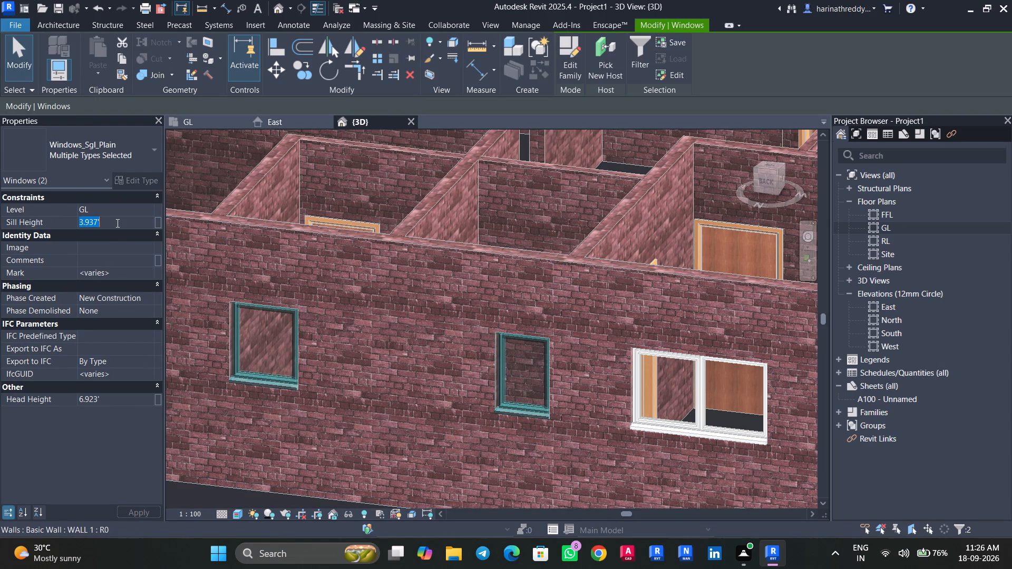
pyautogui.write("6'")
pyautogui.press('BackSpace')
pyautogui.press('BackSpace')
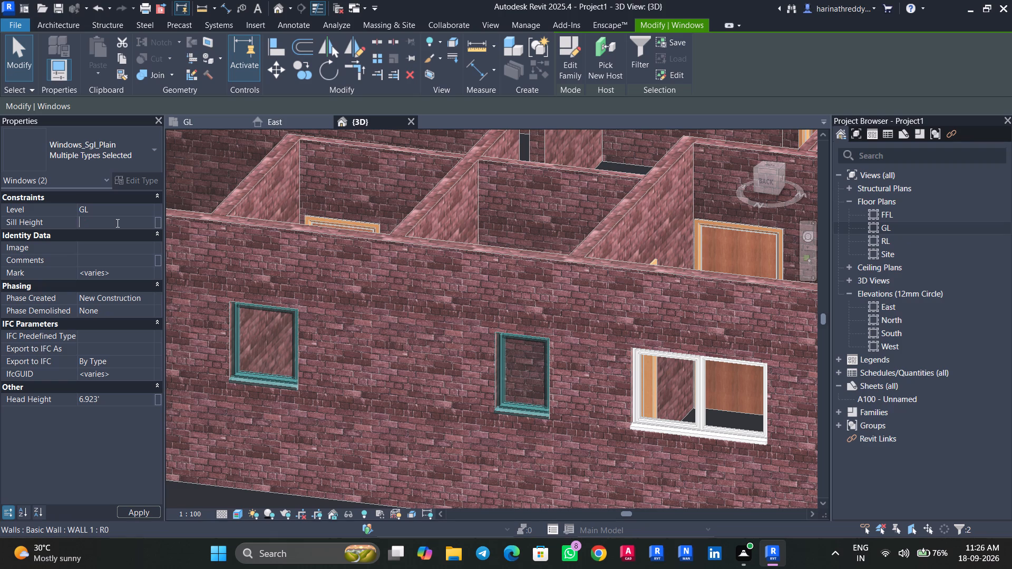
pyautogui.write("5'")
pyautogui.press('Return')
pyautogui.press('Escape')
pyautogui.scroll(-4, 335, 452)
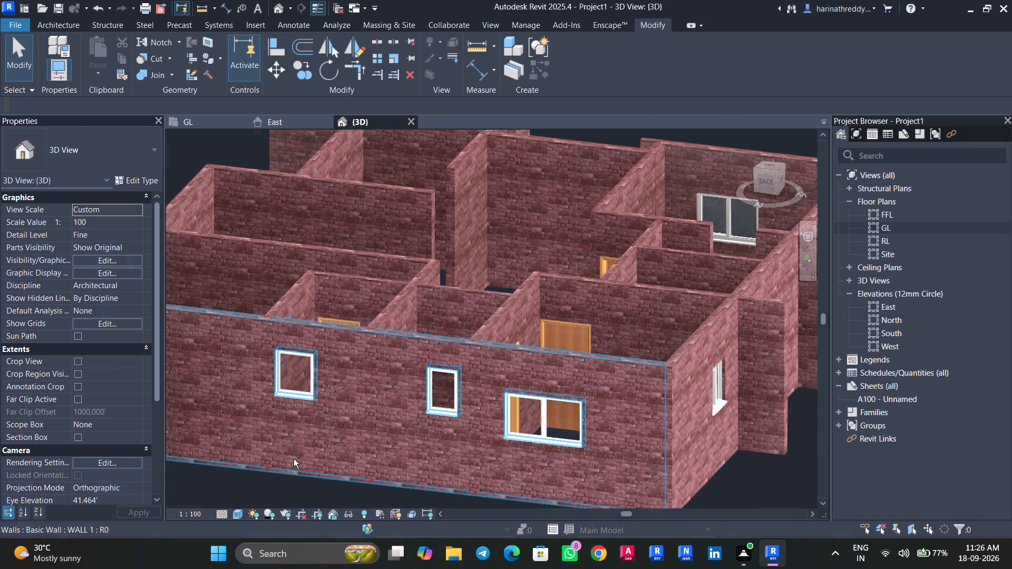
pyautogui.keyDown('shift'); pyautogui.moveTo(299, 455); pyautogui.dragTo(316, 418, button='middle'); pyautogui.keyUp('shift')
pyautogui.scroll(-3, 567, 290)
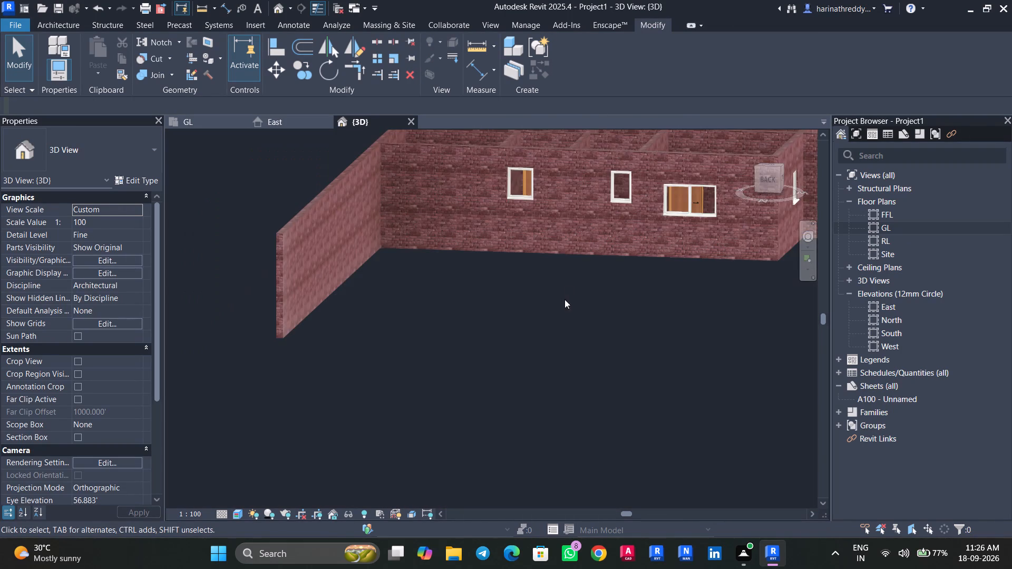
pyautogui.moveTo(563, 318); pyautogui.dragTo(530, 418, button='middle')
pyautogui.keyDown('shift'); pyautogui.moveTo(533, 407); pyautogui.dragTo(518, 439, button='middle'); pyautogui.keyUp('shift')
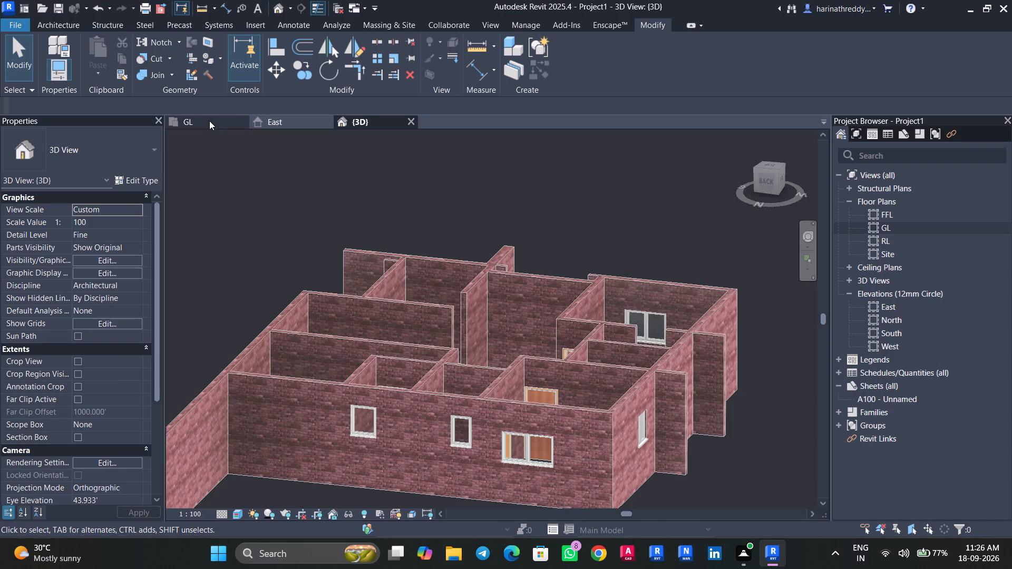
# Back in the GL plan, make Windows_Dbl_Plain 2' the current window type without placing a window.
pyautogui.click(209, 121)
pyautogui.scroll(-5, 386, 333)
pyautogui.moveTo(544, 382); pyautogui.dragTo(501, 290, button='middle')
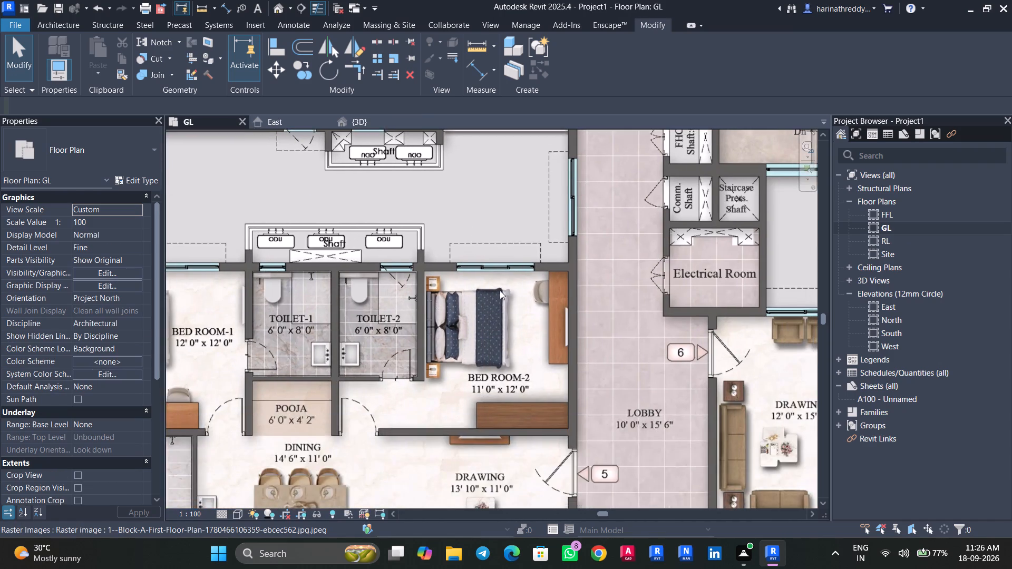
pyautogui.scroll(5, 499, 292)
pyautogui.write('WN')
pyautogui.click(85, 147)
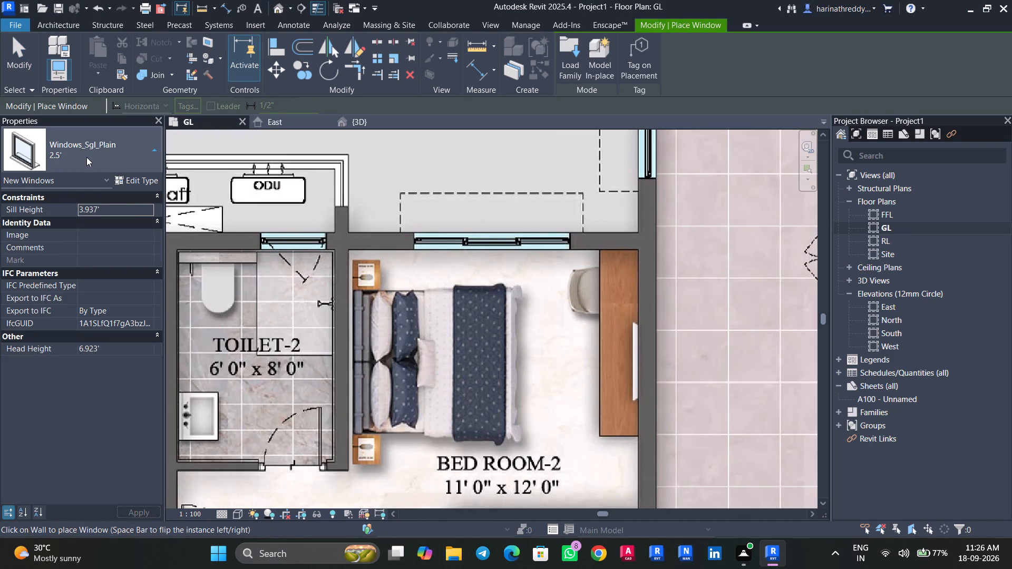
pyautogui.scroll(3, 73, 233)
pyautogui.click(71, 222)
pyautogui.press('Escape')
pyautogui.press('Escape')
pyautogui.press('Escape')
# Measure the width of the traced window opening in Bed Room-2's north wall with the Scale tool, leaving the image unscaled.
pyautogui.click(500, 159)
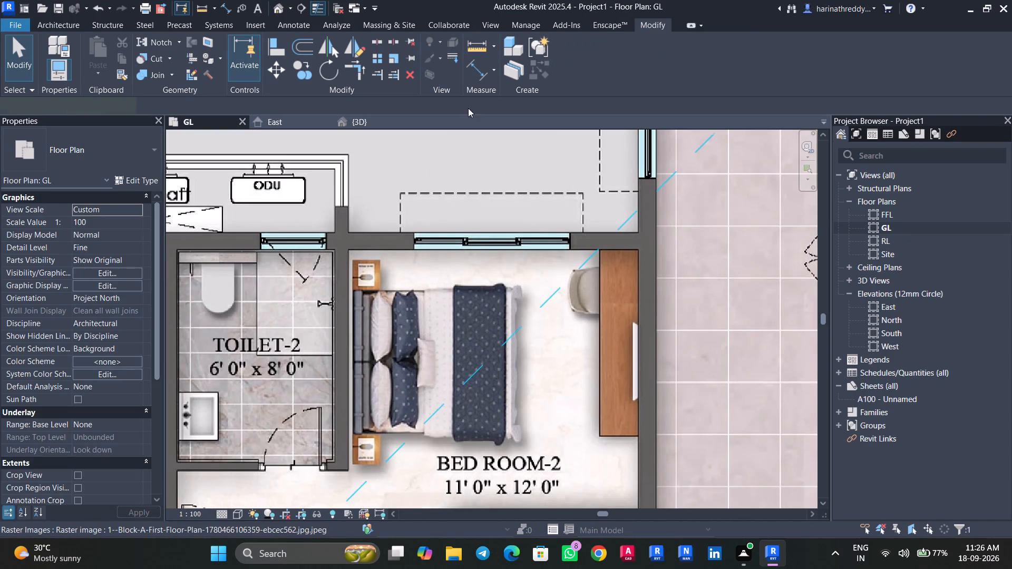
pyautogui.click(392, 56)
pyautogui.scroll(5, 435, 237)
pyautogui.scroll(-1, 401, 243)
pyautogui.scroll(3, 401, 243)
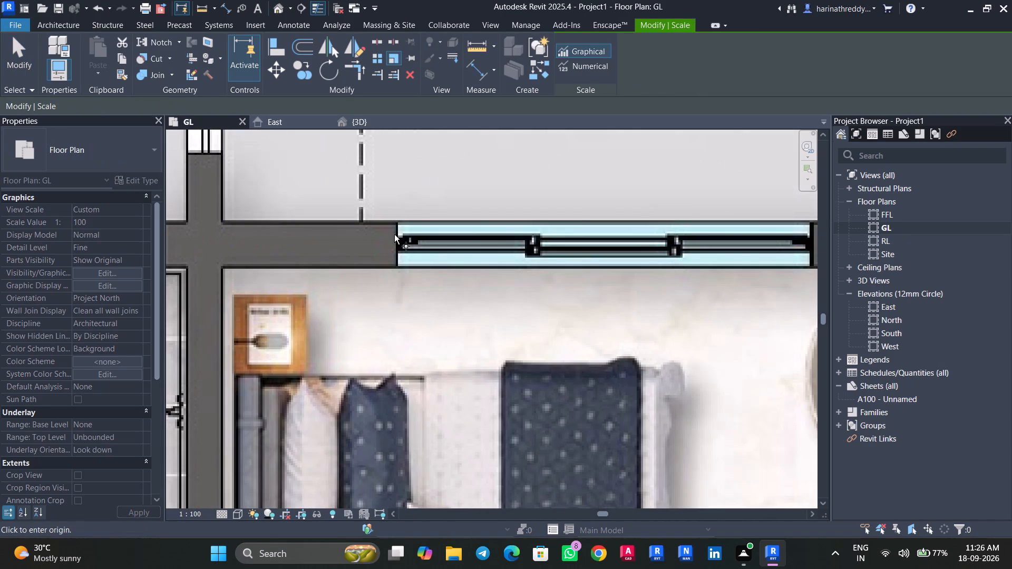
pyautogui.click(394, 221)
pyautogui.scroll(1, 500, 243)
pyautogui.moveTo(500, 243); pyautogui.dragTo(233, 268, button='middle')
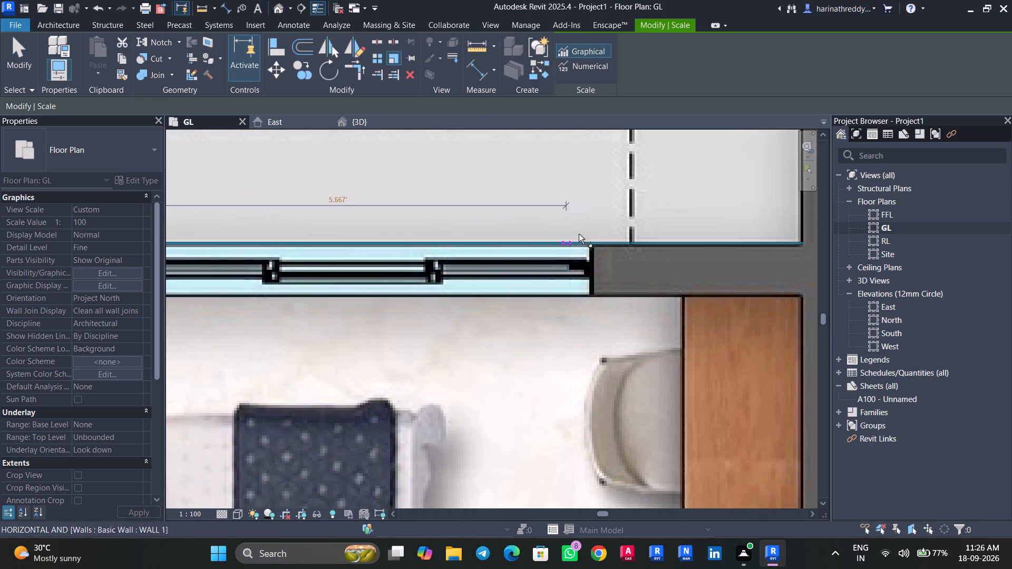
pyautogui.scroll(-8, 591, 244)
pyautogui.press('Escape')
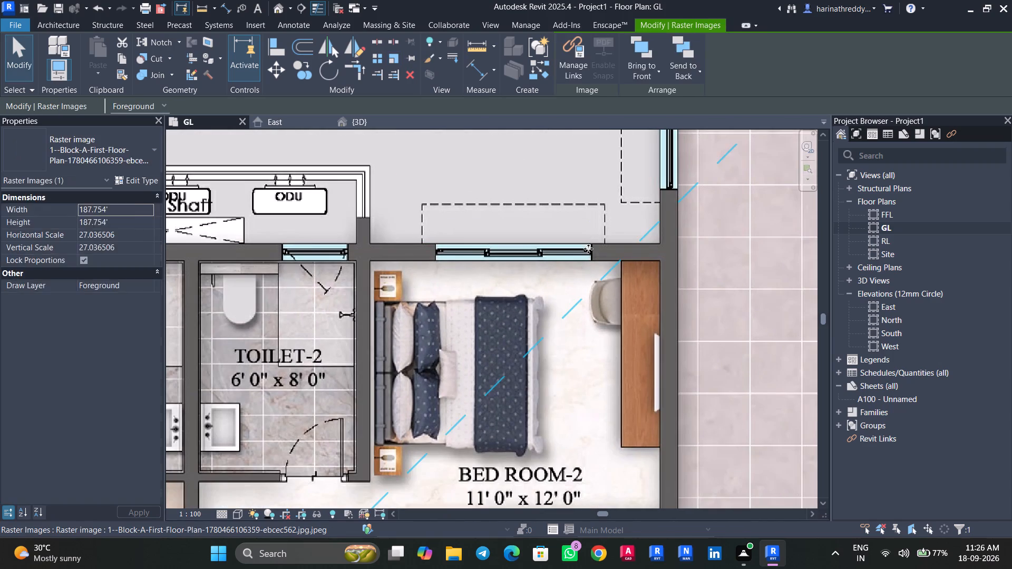
pyautogui.press('Escape')
# Duplicate the Windows_Dbl_Plain 2' window type as 6' and set its rough width to 6'.
pyautogui.press('w')
pyautogui.press('n')
pyautogui.click(91, 142)
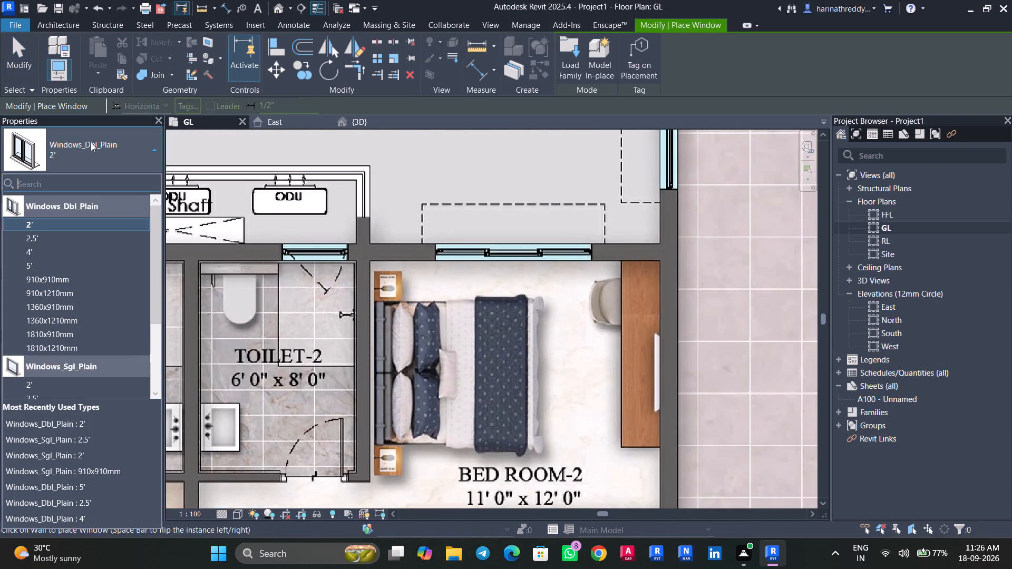
pyautogui.press('Escape')
pyautogui.click(130, 178)
pyautogui.click(971, 162)
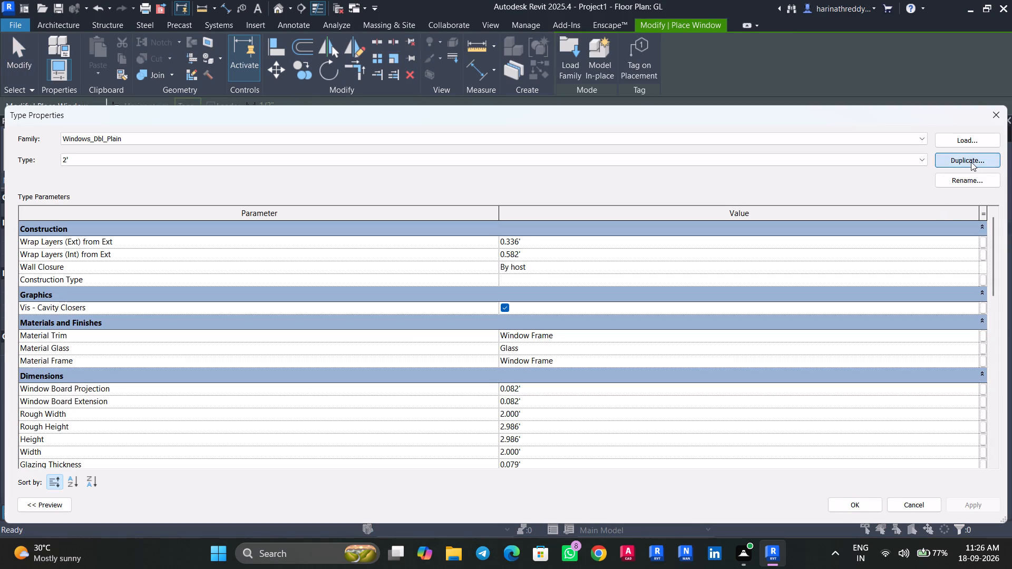
pyautogui.write("6'")
pyautogui.press('Return')
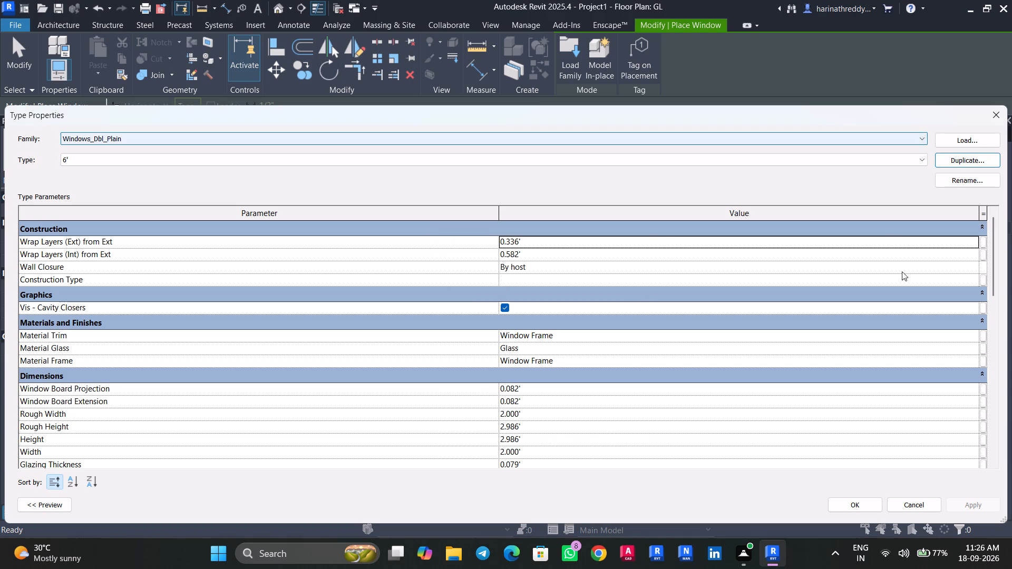
pyautogui.click(535, 416)
pyautogui.write("6'")
pyautogui.press('Return')
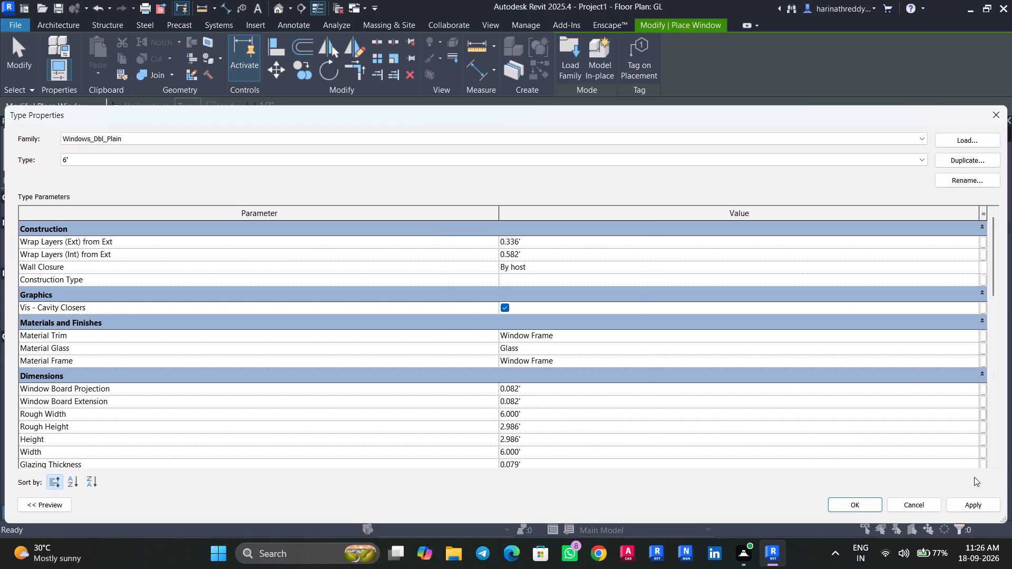
pyautogui.click(971, 493)
pyautogui.click(972, 503)
pyautogui.click(851, 514)
pyautogui.click(838, 503)
# Place the 6' Windows_Dbl_Plain window in Bed Room-2's north wall over the traced window opening.
pyautogui.scroll(5, 509, 260)
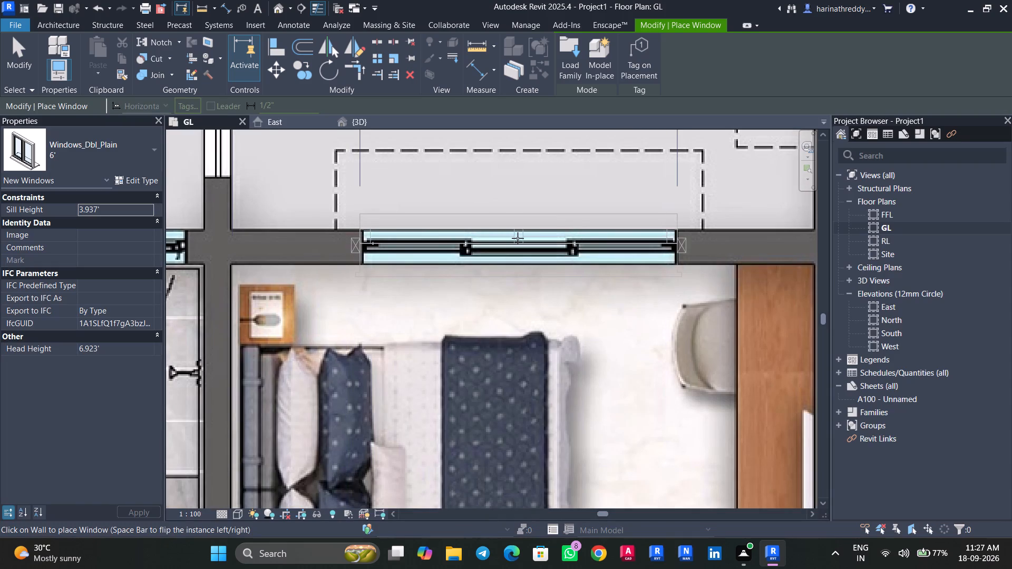
pyautogui.click(518, 238)
pyautogui.scroll(-6, 522, 267)
pyautogui.moveTo(540, 293); pyautogui.dragTo(580, 217, button='middle')
pyautogui.moveTo(556, 220); pyautogui.dragTo(580, 217, button='right')
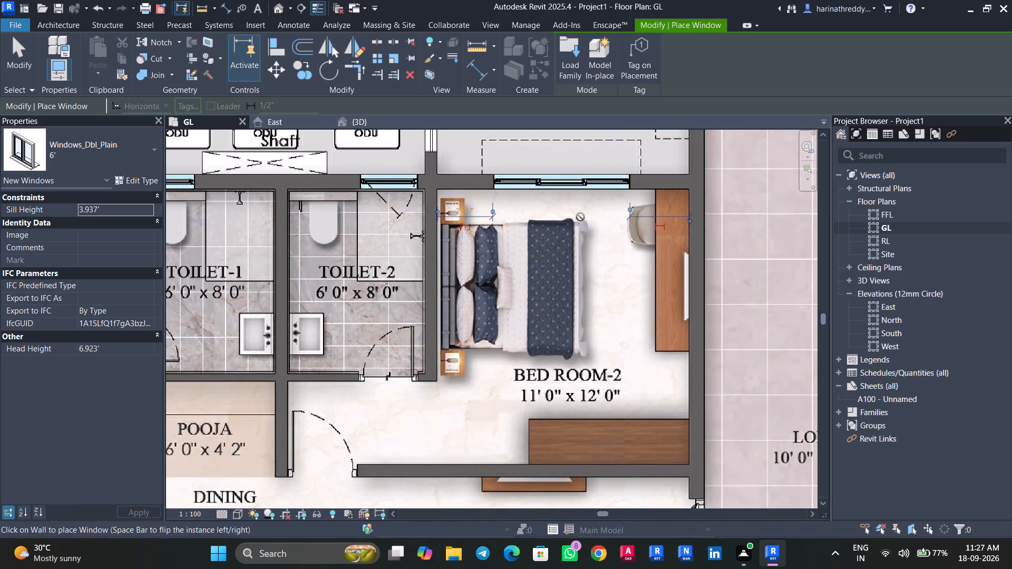
pyautogui.moveTo(619, 234); pyautogui.dragTo(619, 215, button='middle')
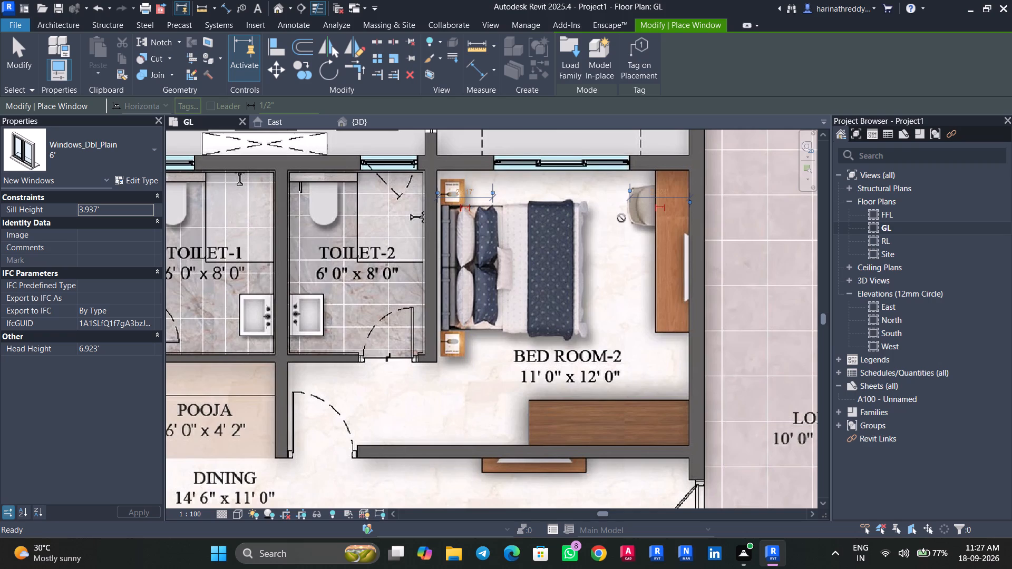
pyautogui.moveTo(621, 240); pyautogui.dragTo(615, 124, button='middle')
pyautogui.middleClick(615, 124)
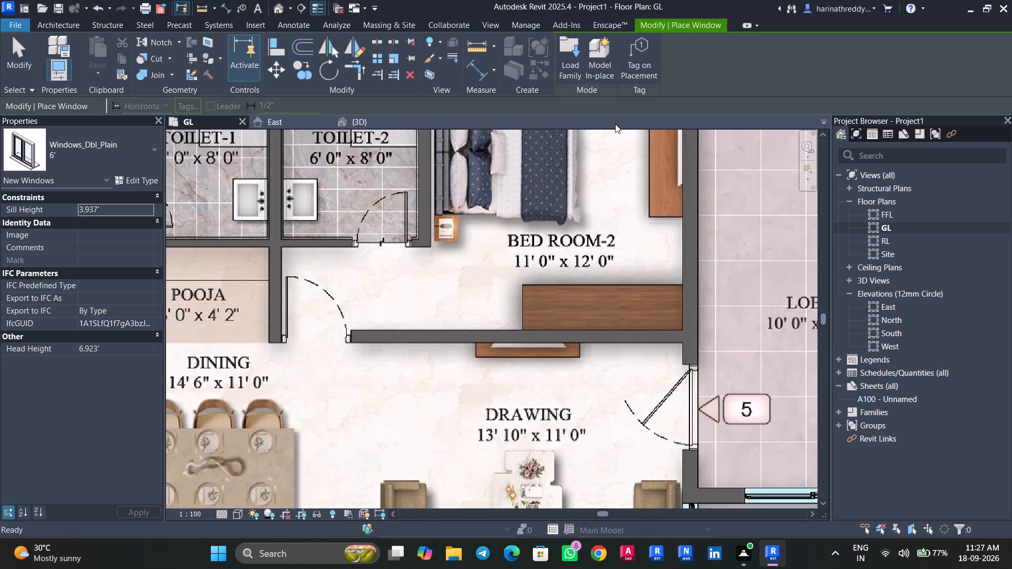
pyautogui.scroll(-5, 611, 145)
pyautogui.moveTo(578, 322); pyautogui.dragTo(574, 251, button='middle')
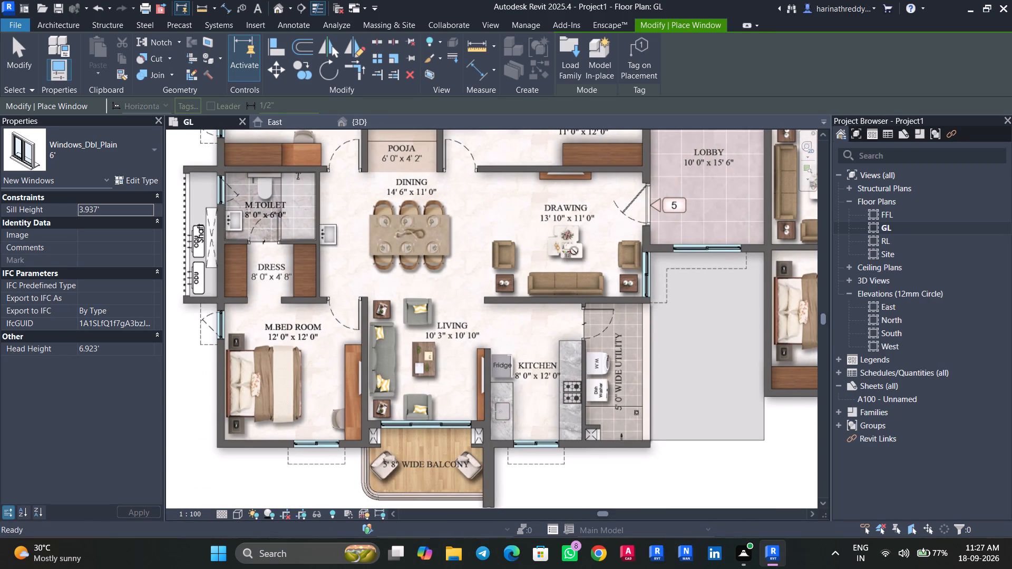
pyautogui.press('Escape')
pyautogui.press('Escape')
pyautogui.press('Escape')
# Measure the width of the traced opening between the Living room and the balcony with the Scale tool, leaving the image unscaled.
pyautogui.scroll(4, 426, 444)
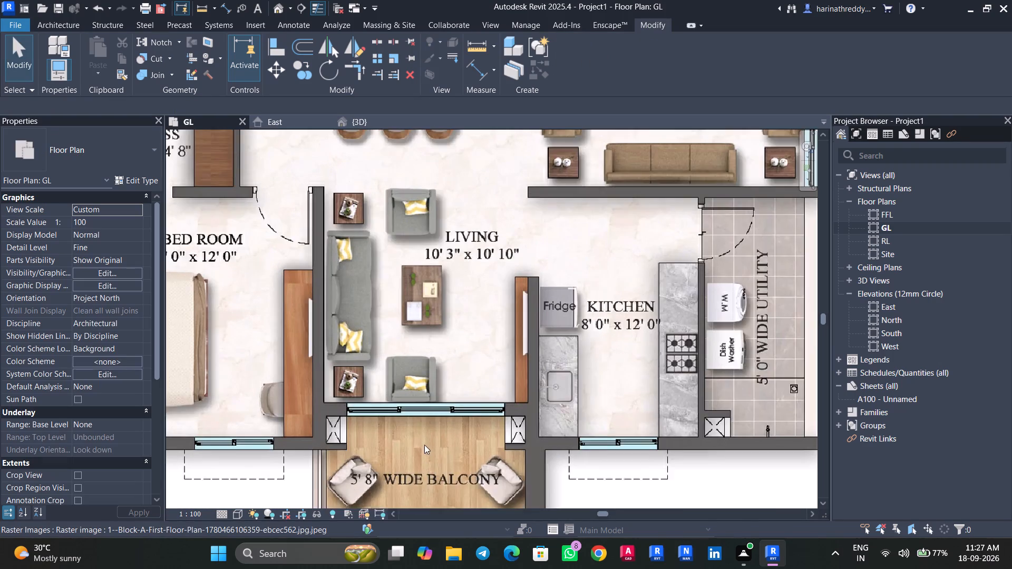
pyautogui.moveTo(440, 423); pyautogui.dragTo(523, 315, button='middle')
pyautogui.click(500, 312)
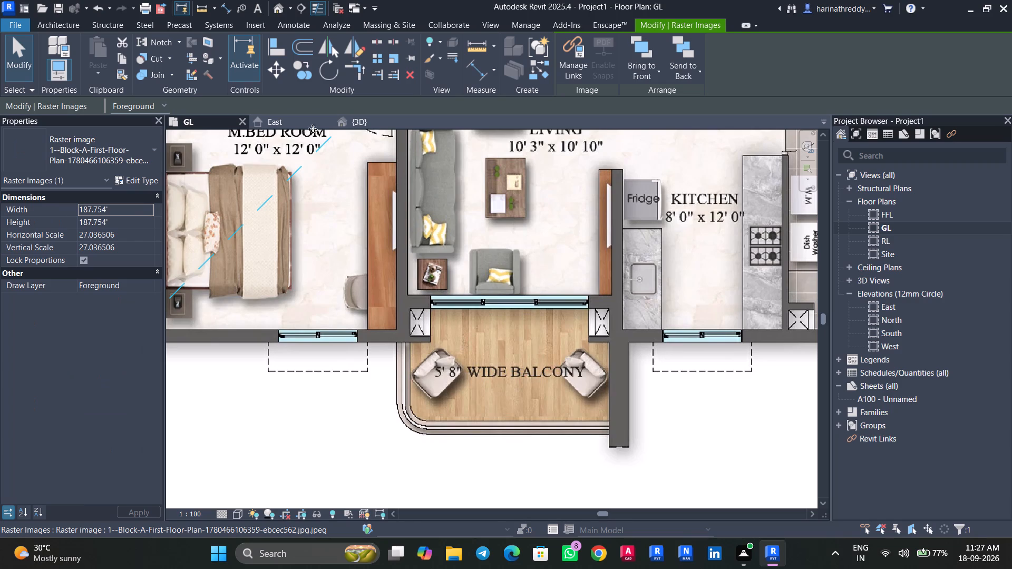
pyautogui.click(392, 61)
pyautogui.scroll(10, 440, 283)
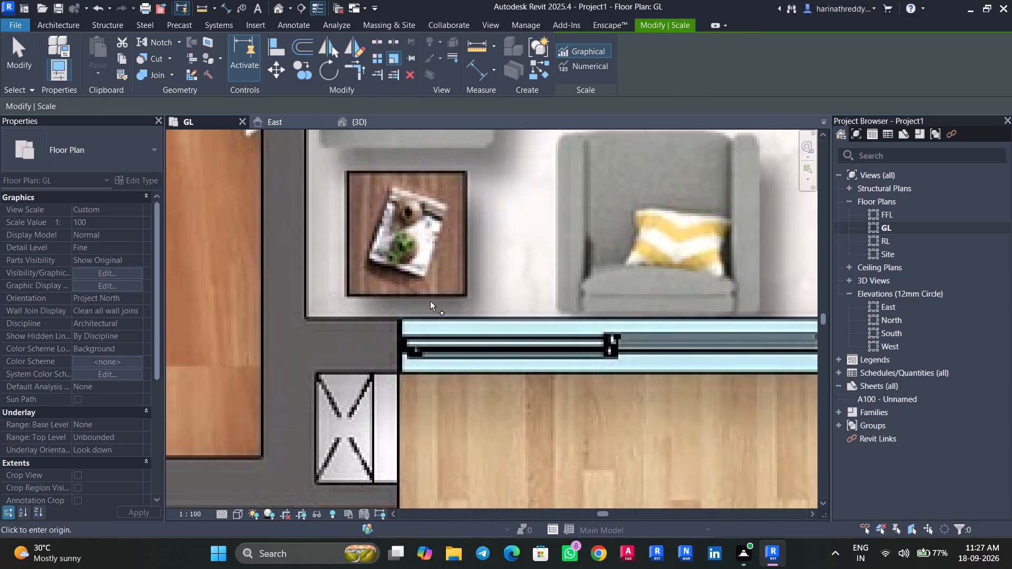
pyautogui.click(399, 320)
pyautogui.moveTo(603, 317); pyautogui.dragTo(392, 289, button='middle')
pyautogui.moveTo(654, 288); pyautogui.dragTo(607, 276, button='middle')
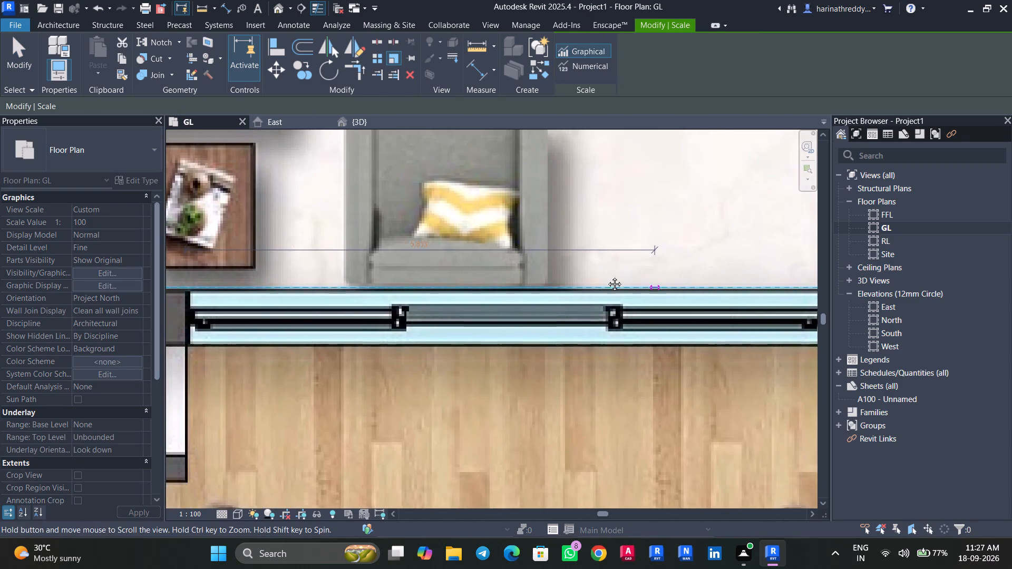
pyautogui.moveTo(607, 276); pyautogui.dragTo(352, 290, button='middle')
pyautogui.scroll(-4, 528, 290)
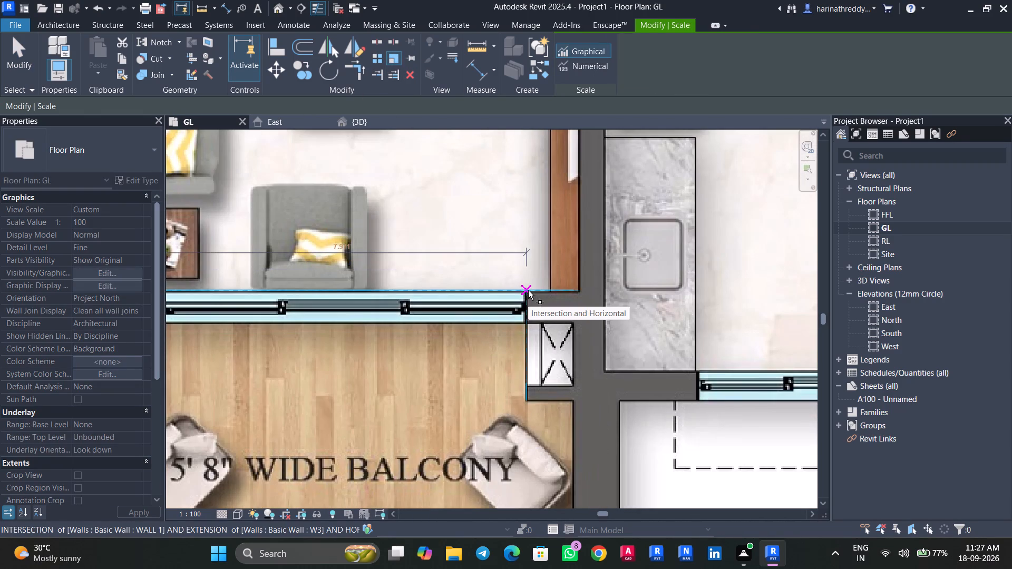
pyautogui.press('Escape')
pyautogui.press('Escape')
# Duplicate the Windows_Dbl_Plain 6' window type as 8' and set its rough width to 8'.
pyautogui.write('WN')
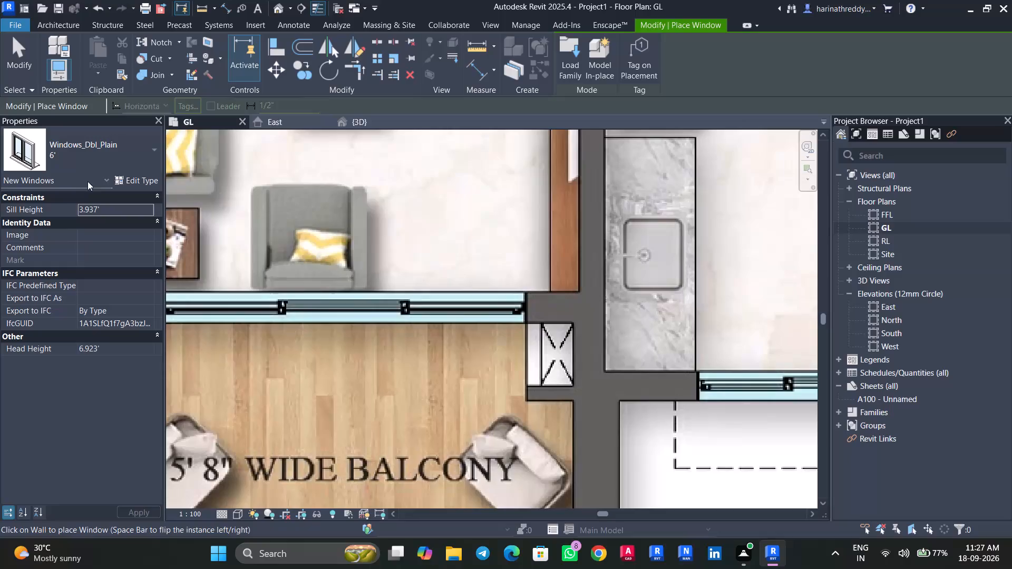
pyautogui.click(131, 181)
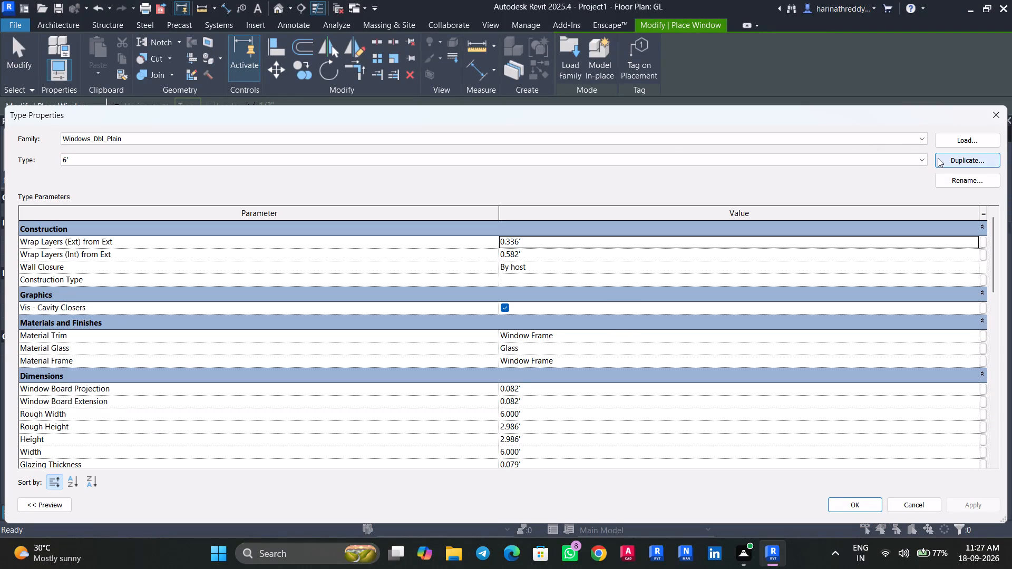
pyautogui.click(938, 158)
pyautogui.write("8'")
pyautogui.press('Return')
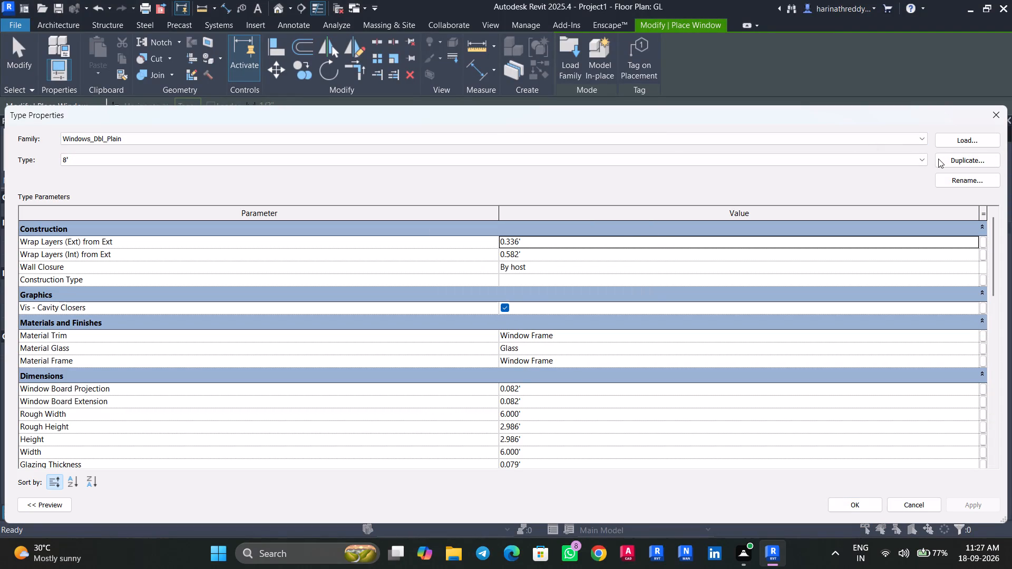
pyautogui.click(548, 412)
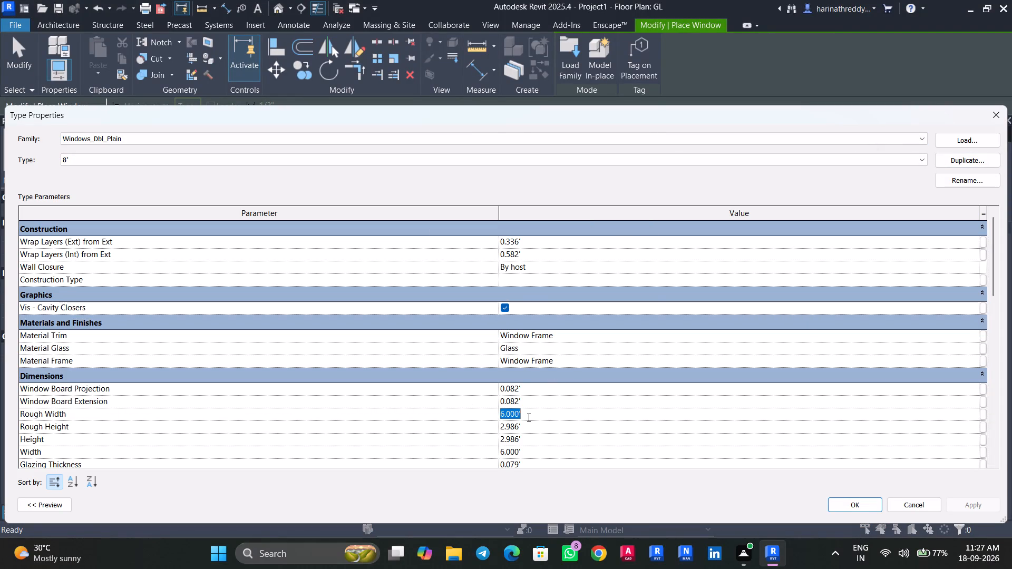
pyautogui.write("8'")
pyautogui.press('Return')
pyautogui.click(970, 501)
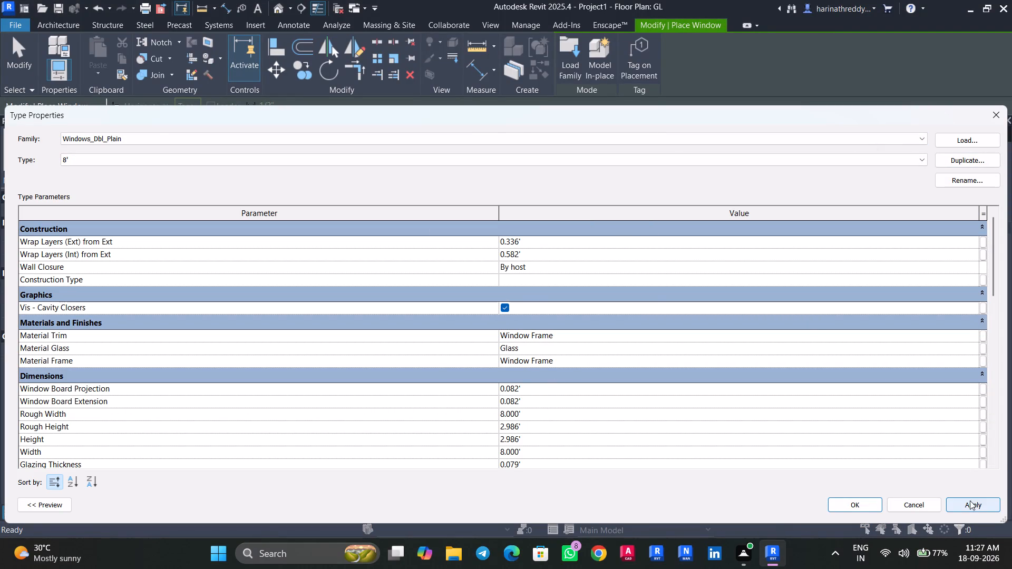
pyautogui.click(845, 504)
# Place the 8' Windows_Dbl_Plain window over the traced opening between the Living room and the balcony.
pyautogui.moveTo(359, 306); pyautogui.dragTo(682, 238, button='middle')
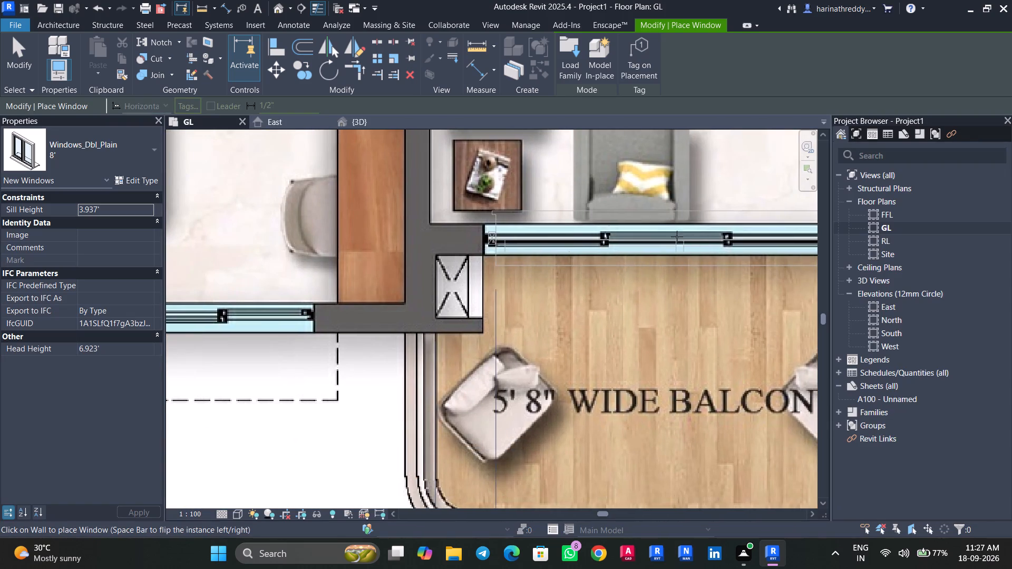
pyautogui.moveTo(668, 222); pyautogui.dragTo(510, 287, button='middle')
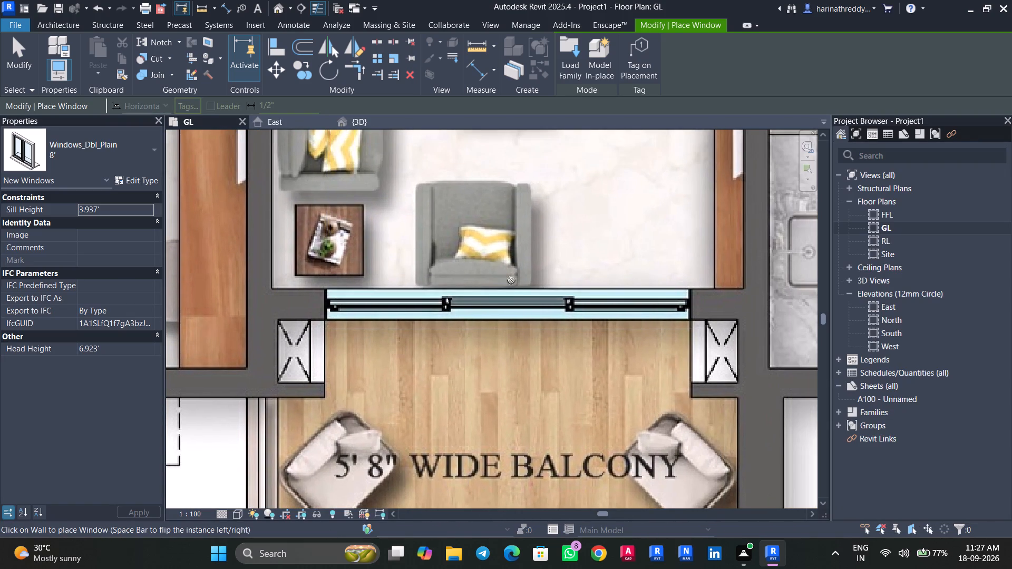
pyautogui.click(507, 312)
pyautogui.scroll(-5, 507, 312)
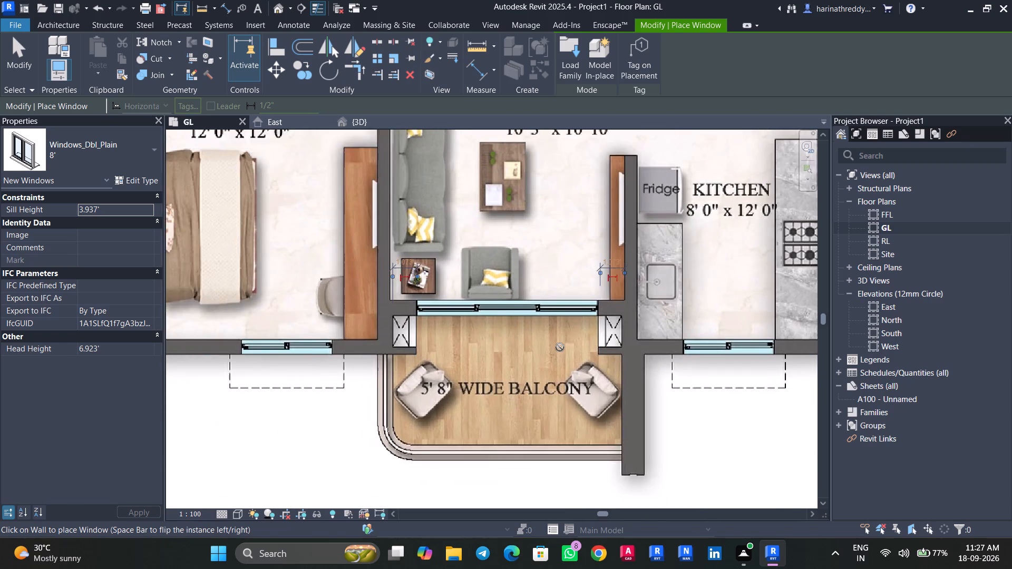
pyautogui.moveTo(560, 347); pyautogui.dragTo(405, 316, button='middle')
pyautogui.press('Escape')
pyautogui.press('Escape')
pyautogui.press('Escape')
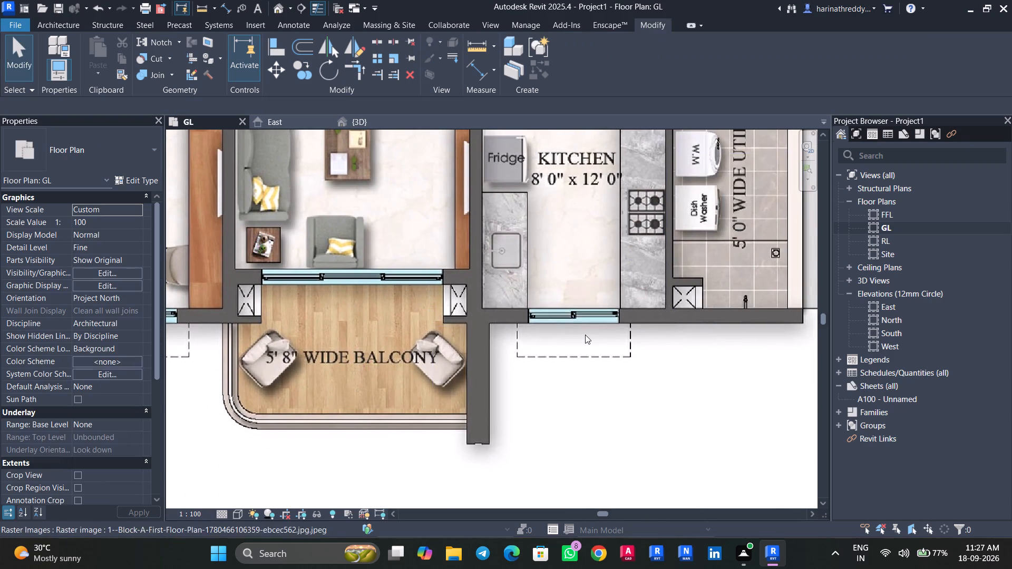
pyautogui.press('Escape')
# Measure the width of the traced window opening in the Kitchen's south wall with the Scale tool, leaving the image unscaled.
pyautogui.scroll(5, 586, 338)
pyautogui.click(586, 338)
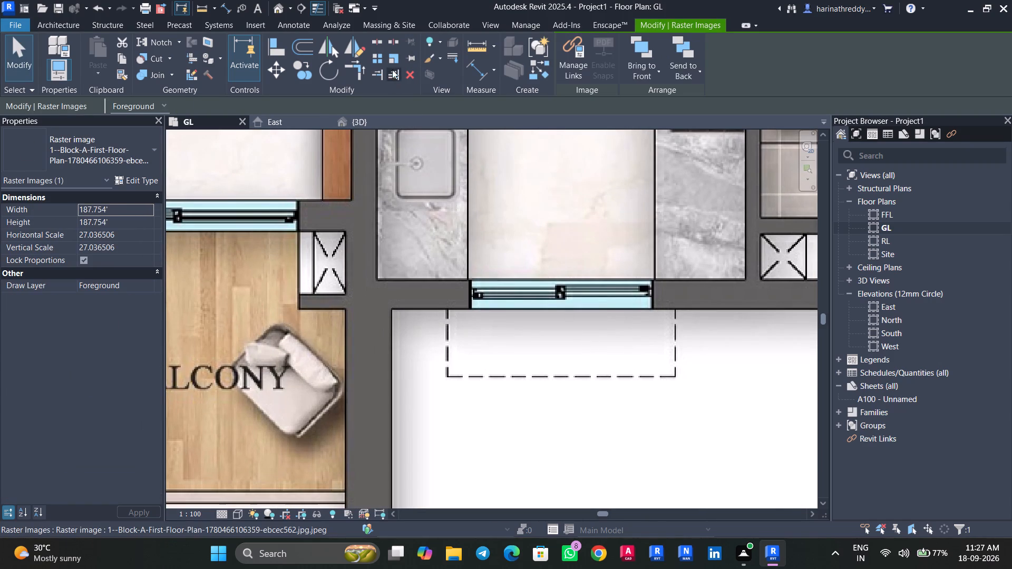
pyautogui.click(391, 58)
pyautogui.click(469, 278)
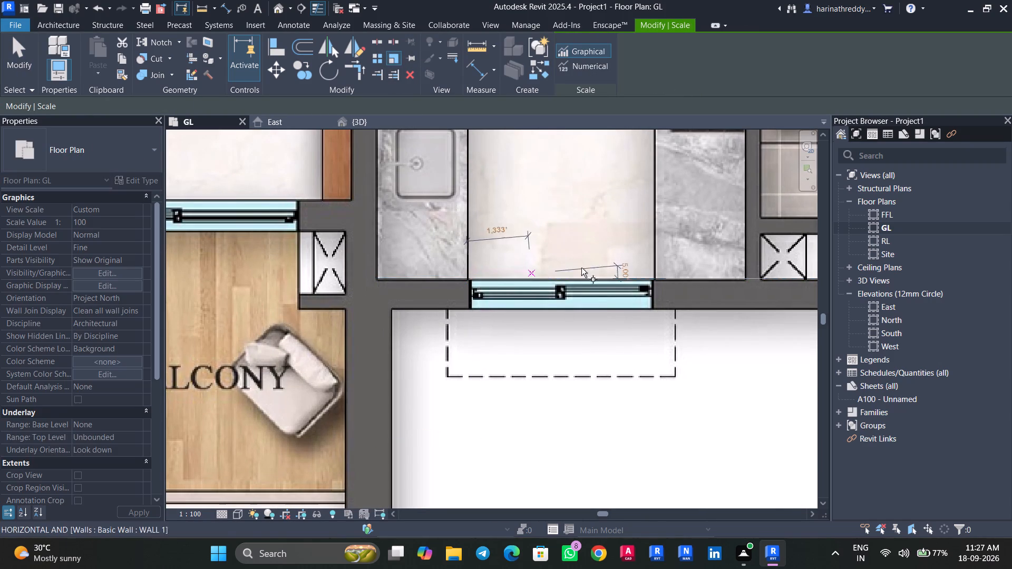
pyautogui.press('Escape')
pyautogui.press('Escape')
pyautogui.press('Escape')
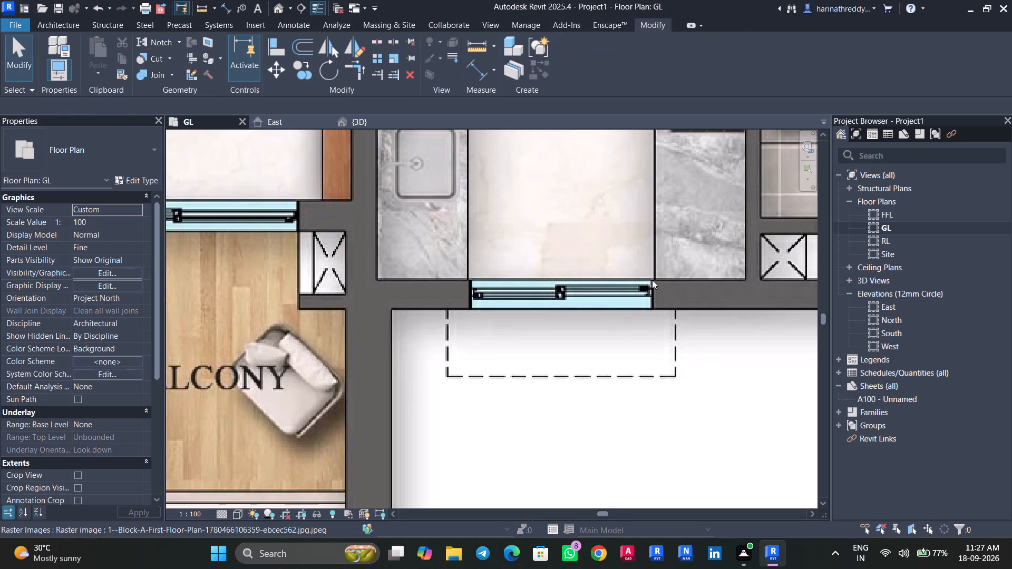
# Place a 4' Windows_Dbl_Plain window in the Kitchen's south wall over the traced window opening.
pyautogui.write('WN')
pyautogui.click(118, 146)
pyautogui.scroll(2, 75, 250)
pyautogui.scroll(-1, 75, 250)
pyautogui.scroll(3, 76, 250)
pyautogui.click(48, 252)
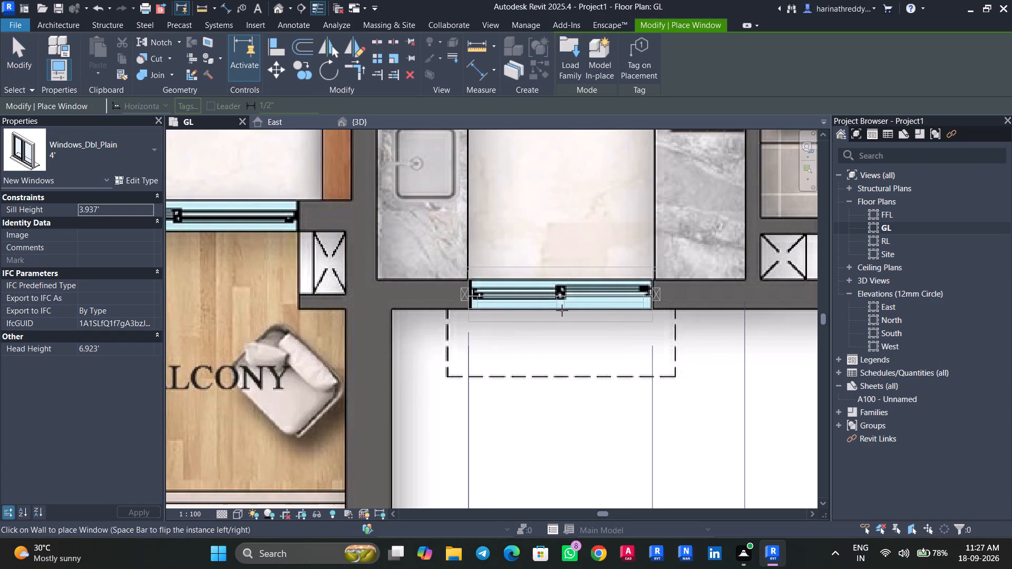
pyautogui.click(562, 309)
pyautogui.moveTo(565, 311); pyautogui.dragTo(250, 326, button='middle')
pyautogui.scroll(-9, 254, 330)
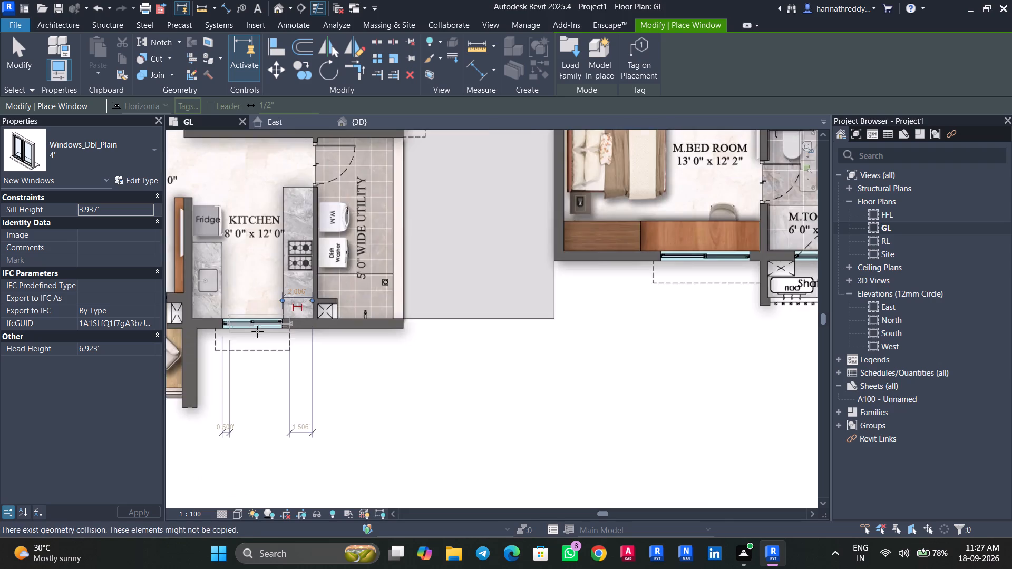
pyautogui.moveTo(263, 335); pyautogui.dragTo(420, 444, button='middle')
pyautogui.press('Escape')
pyautogui.press('Escape')
pyautogui.press('Escape')
pyautogui.press('Escape')
# Measure the length of the traced window opening in flat 5's Drawing room east wall with the Scale tool, leaving the image unscaled.
pyautogui.scroll(8, 540, 239)
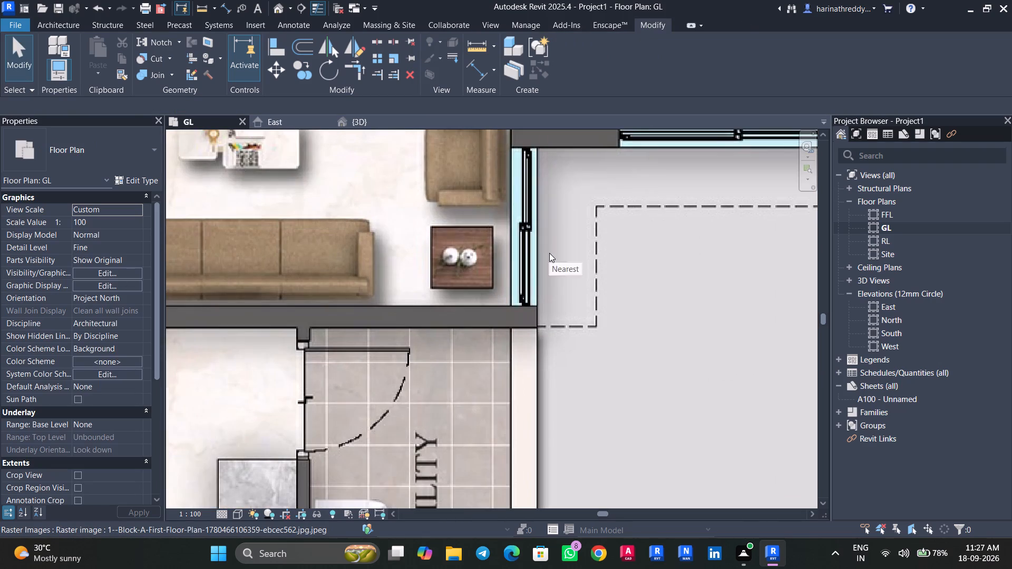
pyautogui.click(550, 253)
pyautogui.click(396, 63)
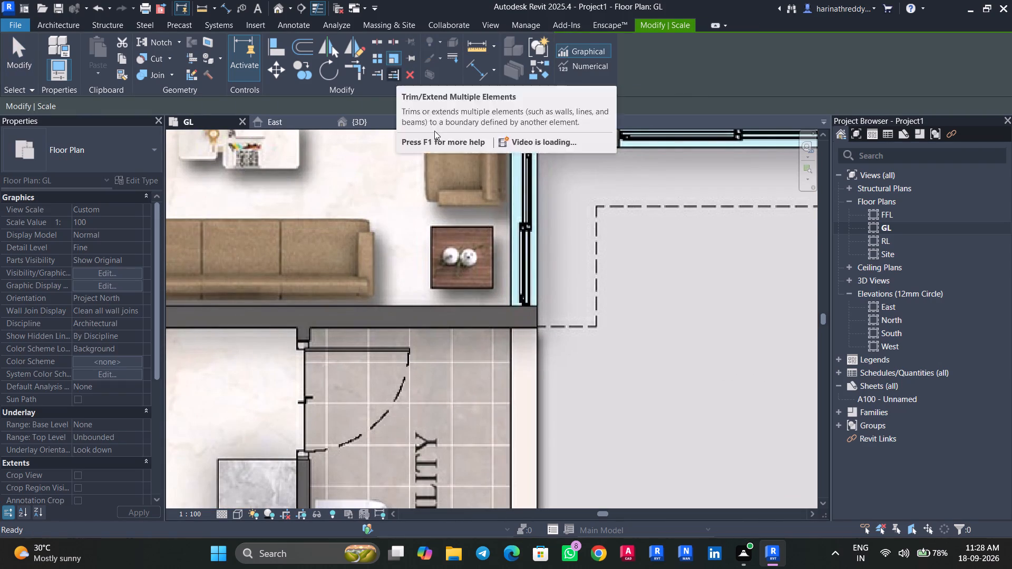
pyautogui.scroll(5, 506, 266)
pyautogui.click(514, 346)
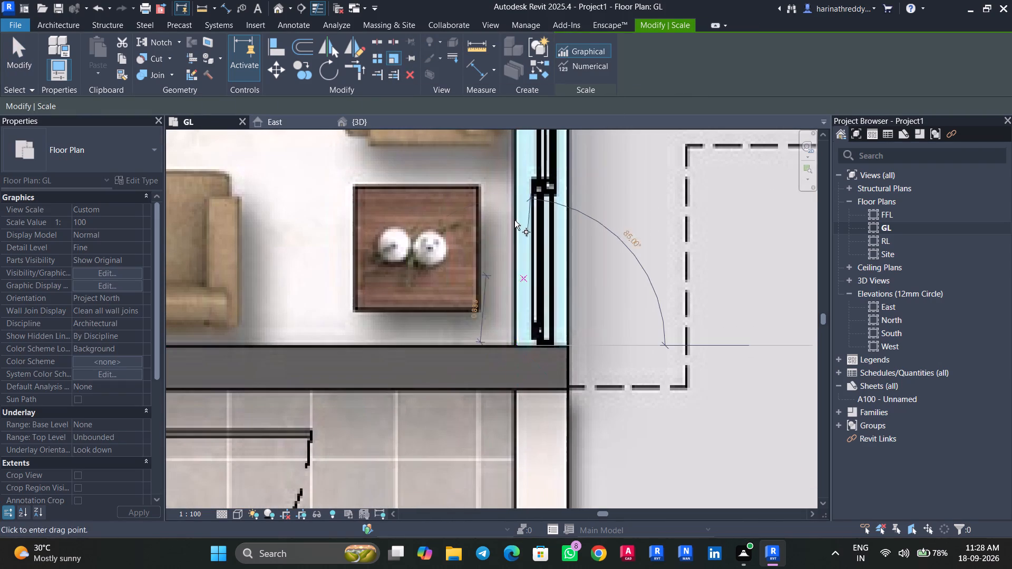
pyautogui.moveTo(499, 182); pyautogui.dragTo(509, 430, button='middle')
pyautogui.press('Escape')
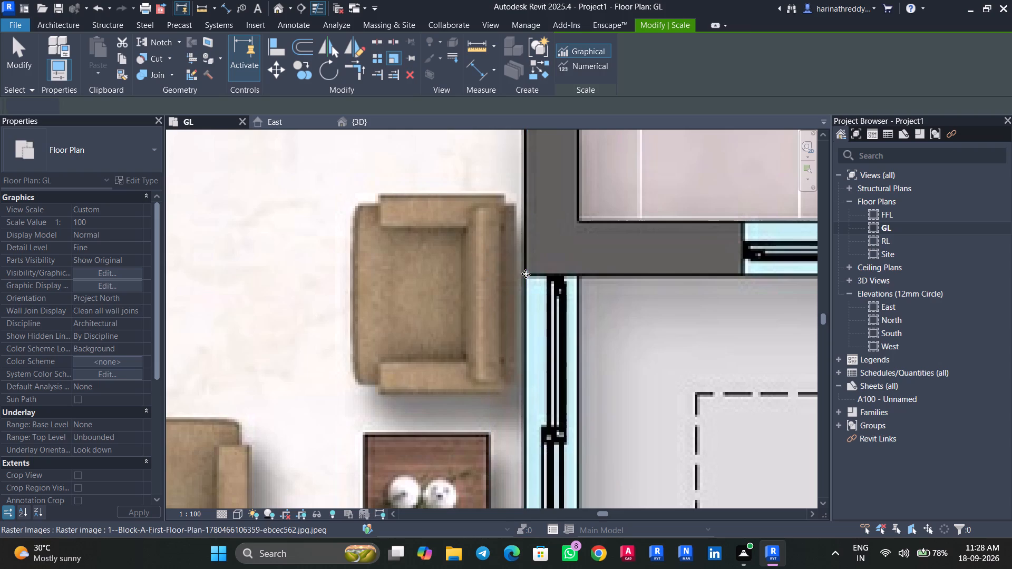
pyautogui.press('Escape')
# Place a 4' Windows_Dbl_Plain window in flat 5's Drawing room east wall over the traced window opening.
pyautogui.write('WN')
pyautogui.moveTo(551, 403); pyautogui.dragTo(525, 273, button='middle')
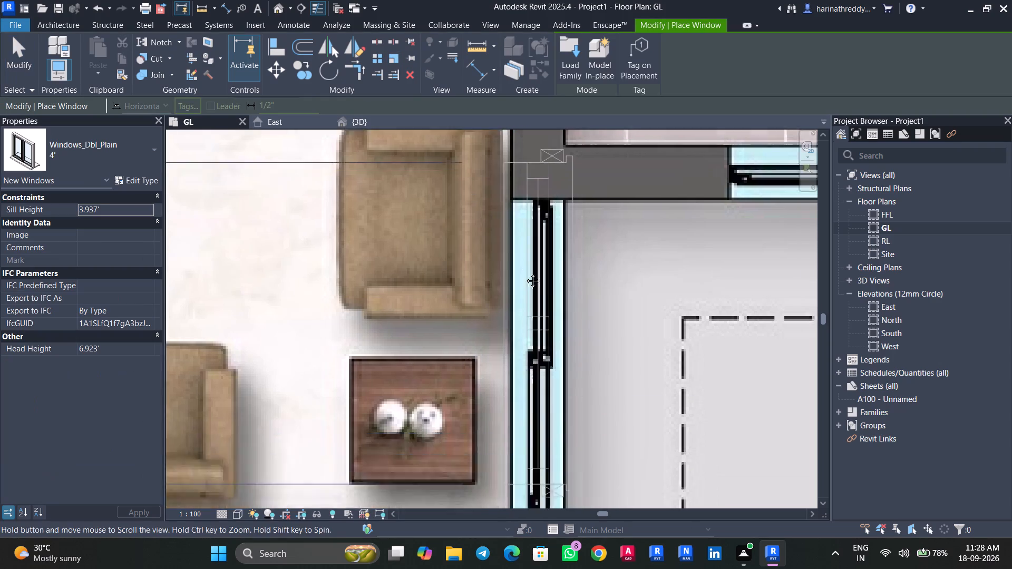
pyautogui.moveTo(525, 273); pyautogui.dragTo(511, 227, button='middle')
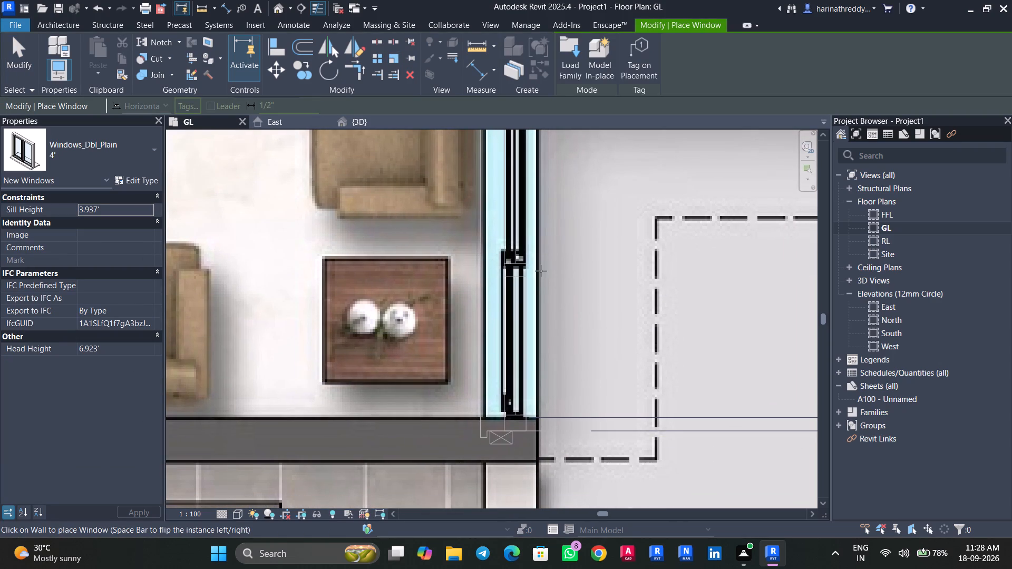
pyautogui.moveTo(541, 271); pyautogui.dragTo(540, 358, button='middle')
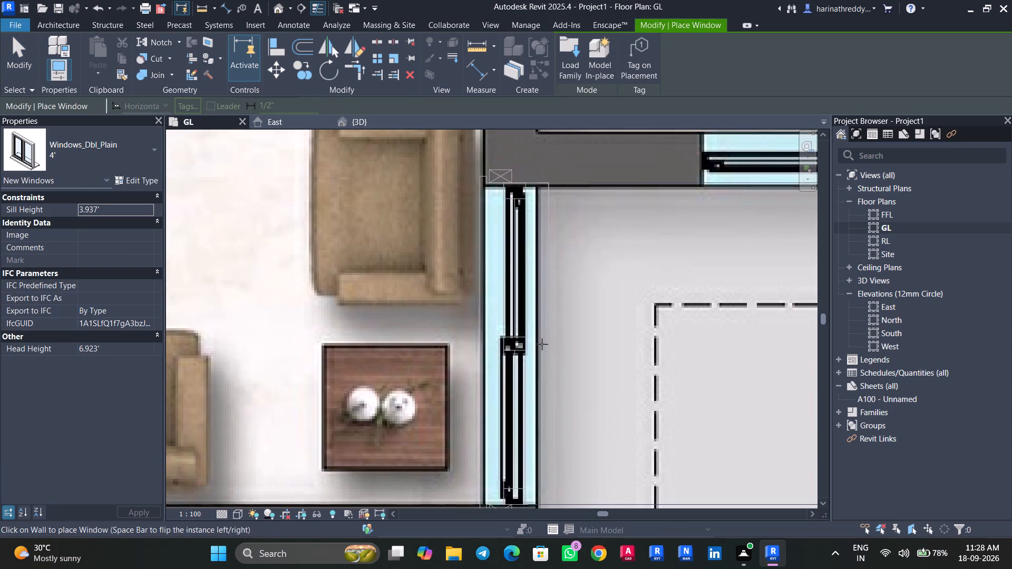
pyautogui.moveTo(542, 344); pyautogui.dragTo(540, 311, button='middle')
pyautogui.click(540, 311)
pyautogui.press('Escape')
pyautogui.press('Escape')
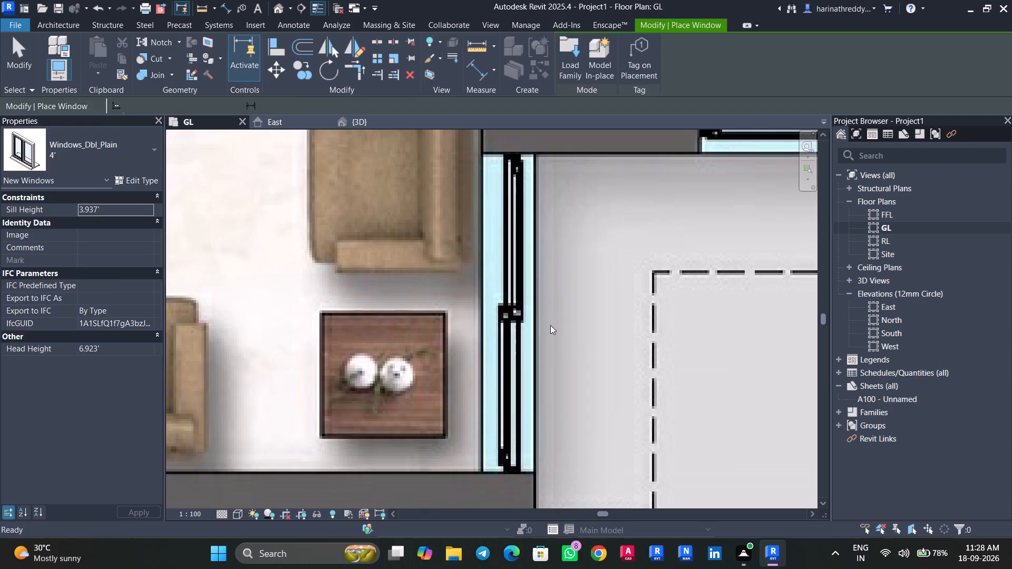
pyautogui.scroll(-8, 551, 326)
pyautogui.moveTo(668, 320); pyautogui.dragTo(538, 376, button='middle')
pyautogui.scroll(-3, 536, 373)
pyautogui.press('Escape')
pyautogui.press('Escape')
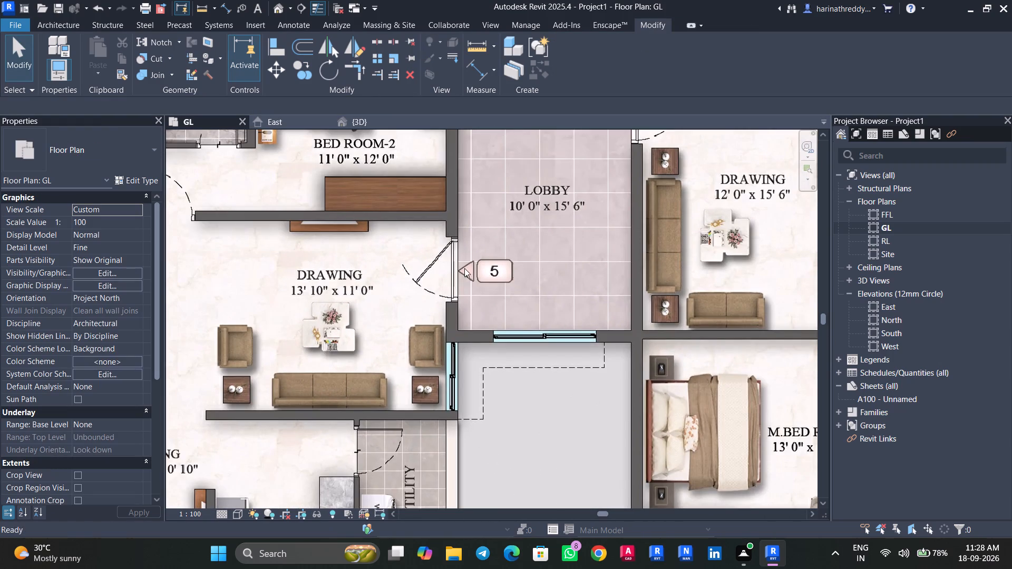
pyautogui.press('Escape')
# Examine flat 5's walls, doors and newly placed windows from above in the 3D view.
pyautogui.click(377, 122)
pyautogui.scroll(-3, 733, 393)
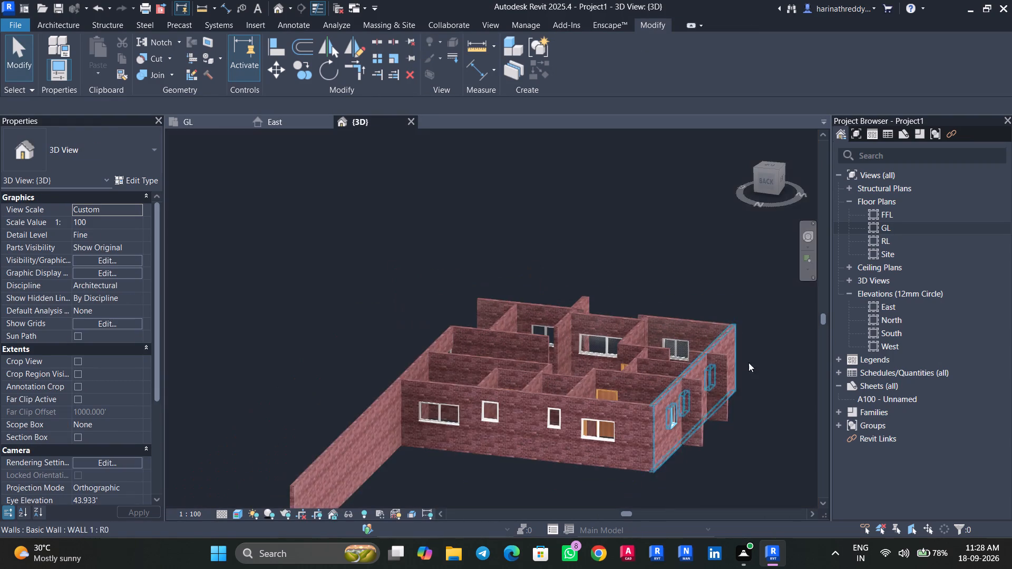
pyautogui.keyDown('shift'); pyautogui.moveTo(709, 300); pyautogui.dragTo(619, 447, button='middle'); pyautogui.keyUp('shift')
pyautogui.moveTo(525, 420); pyautogui.dragTo(704, 293, button='middle')
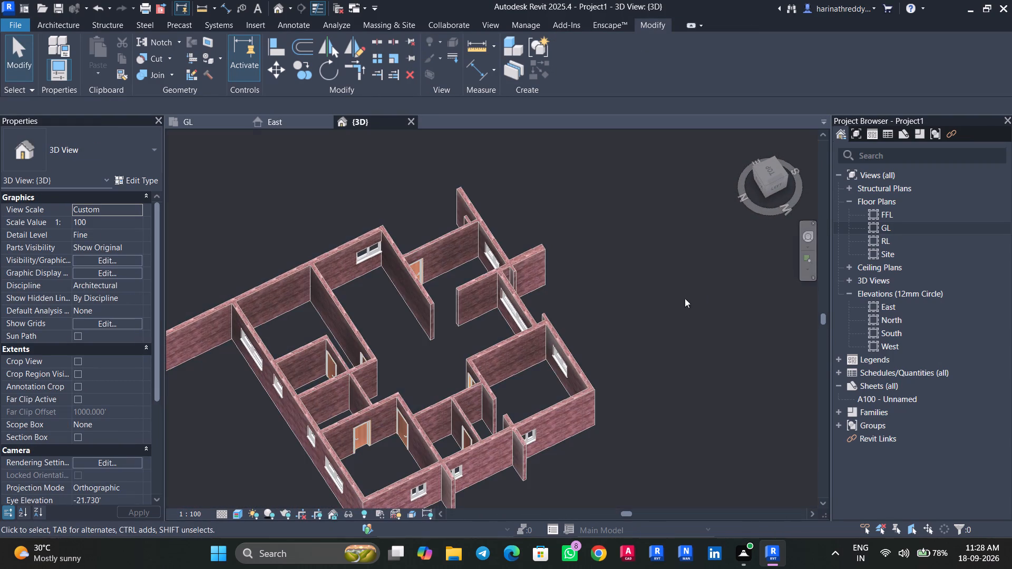
pyautogui.scroll(5, 496, 188)
pyautogui.keyDown('shift'); pyautogui.moveTo(489, 208); pyautogui.dragTo(508, 310, button='middle'); pyautogui.keyUp('shift')
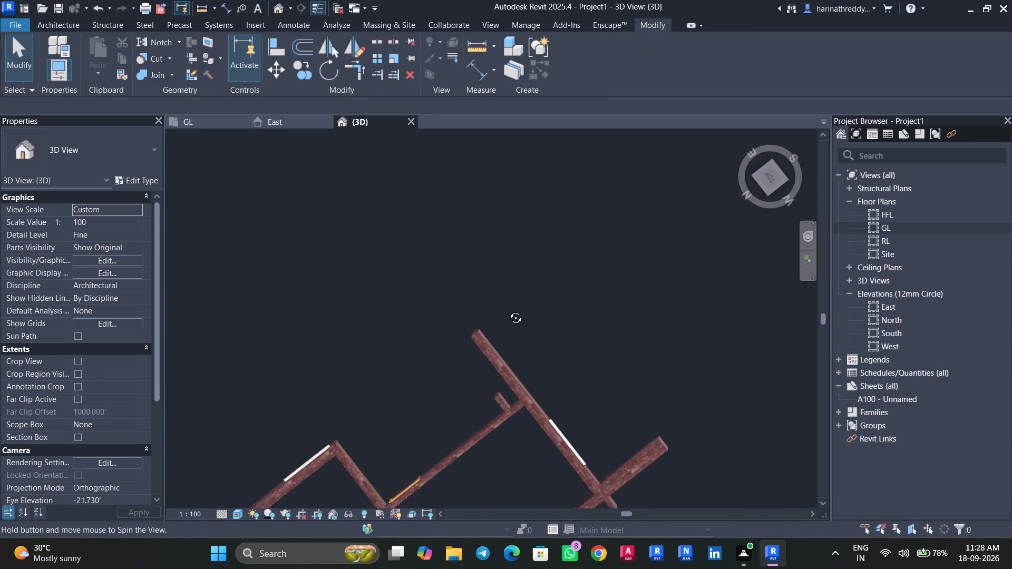
pyautogui.keyDown('shift'); pyautogui.moveTo(508, 310); pyautogui.dragTo(514, 266, button='middle'); pyautogui.keyUp('shift')
pyautogui.scroll(-5, 514, 266)
pyautogui.moveTo(517, 259); pyautogui.dragTo(570, 66, button='middle')
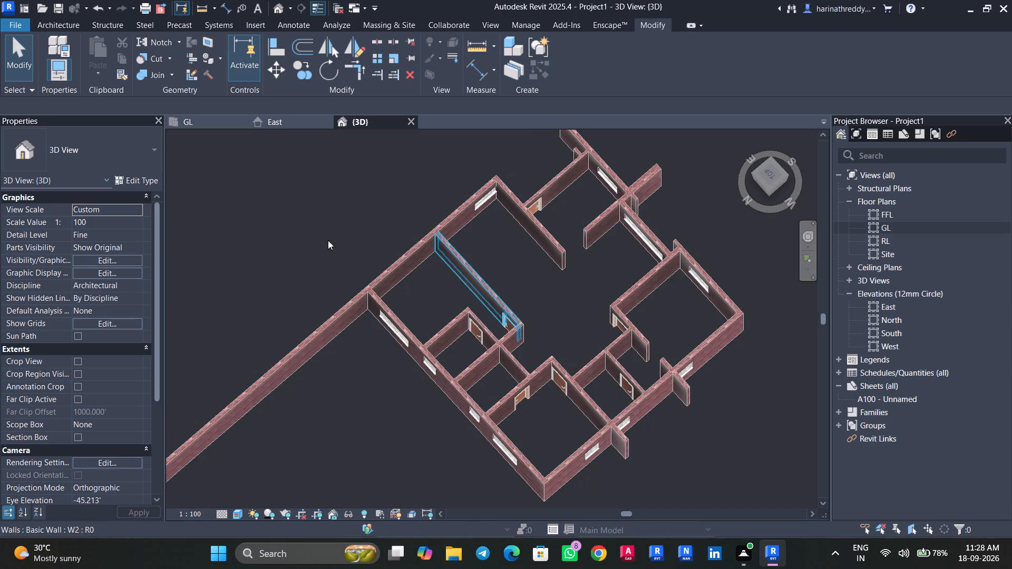
pyautogui.scroll(5, 479, 211)
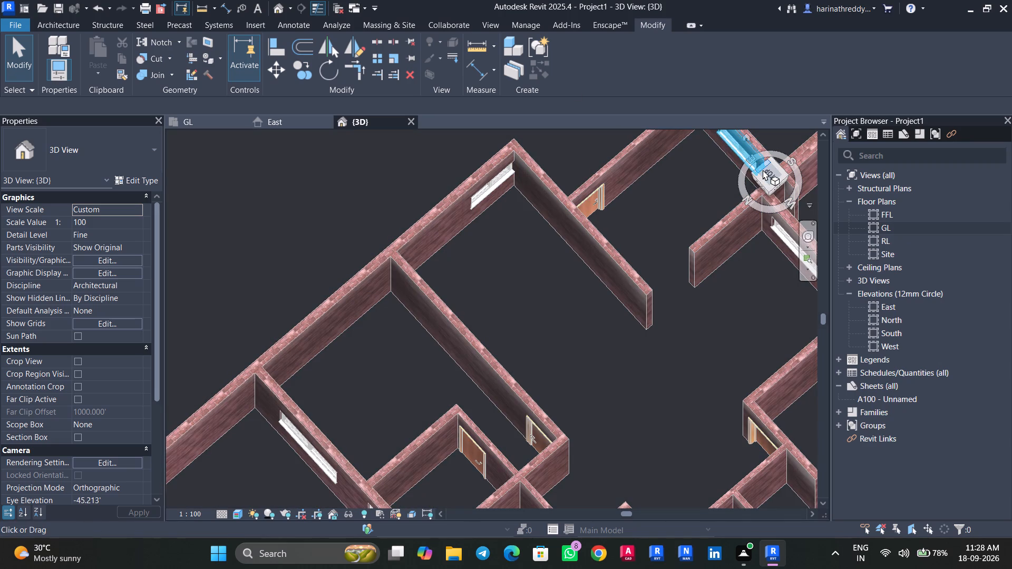
pyautogui.scroll(4, 761, 164)
pyautogui.press('Escape')
# Orient the 3D view to the model's right side and inspect the 4' window in the Drawing room's east wall.
pyautogui.click(761, 170)
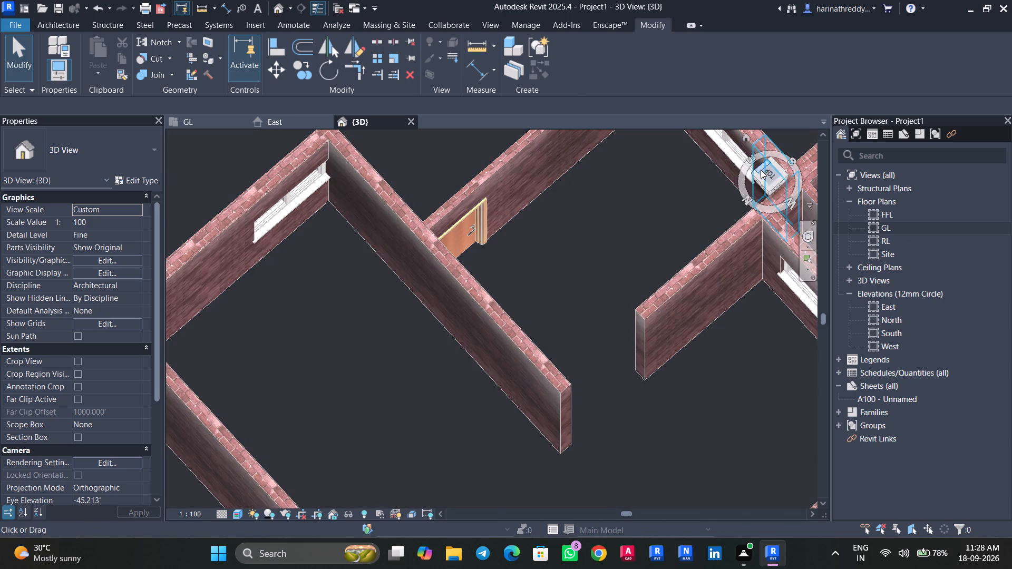
pyautogui.click(770, 191)
pyautogui.scroll(10, 604, 315)
pyautogui.scroll(5, 709, 369)
pyautogui.moveTo(693, 377); pyautogui.dragTo(421, 433, button='middle')
pyautogui.scroll(10, 517, 358)
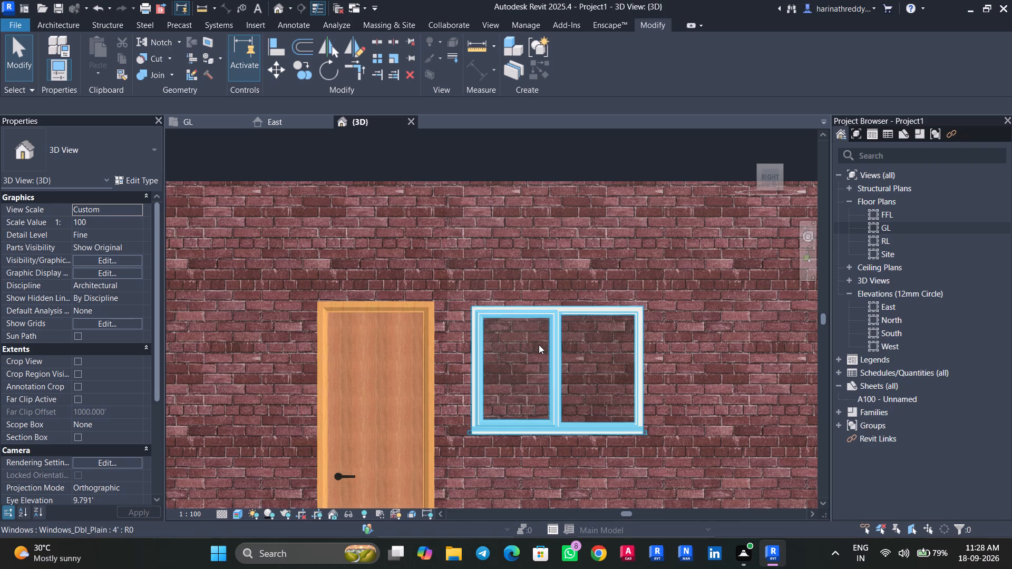
pyautogui.click(539, 345)
pyautogui.keyDown('shift'); pyautogui.moveTo(539, 345); pyautogui.dragTo(512, 514, button='middle'); pyautogui.keyUp('shift')
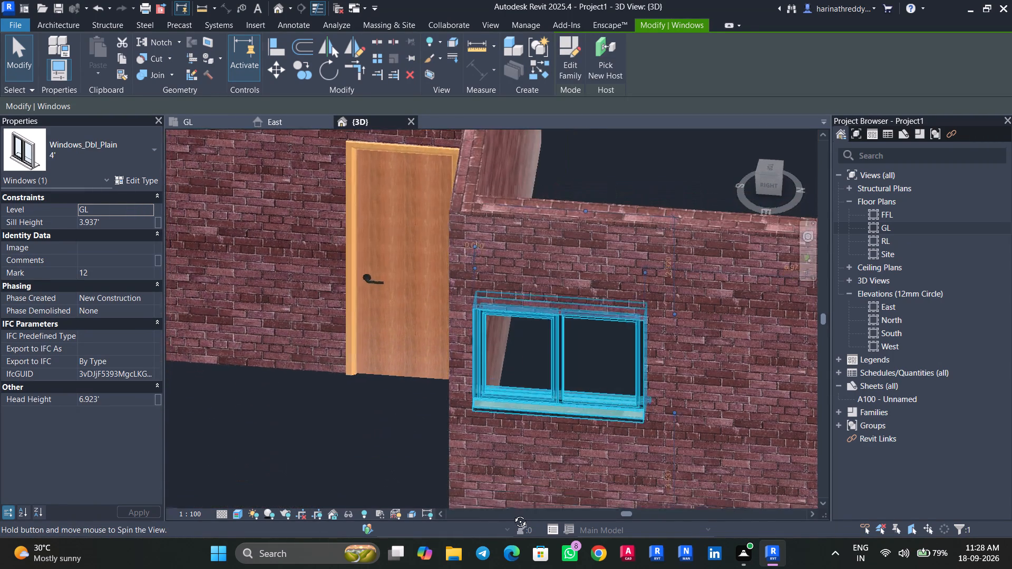
pyautogui.keyDown('shift'); pyautogui.moveTo(512, 514); pyautogui.dragTo(510, 514, button='middle'); pyautogui.keyUp('shift')
pyautogui.press('Escape')
pyautogui.scroll(-12, 274, 369)
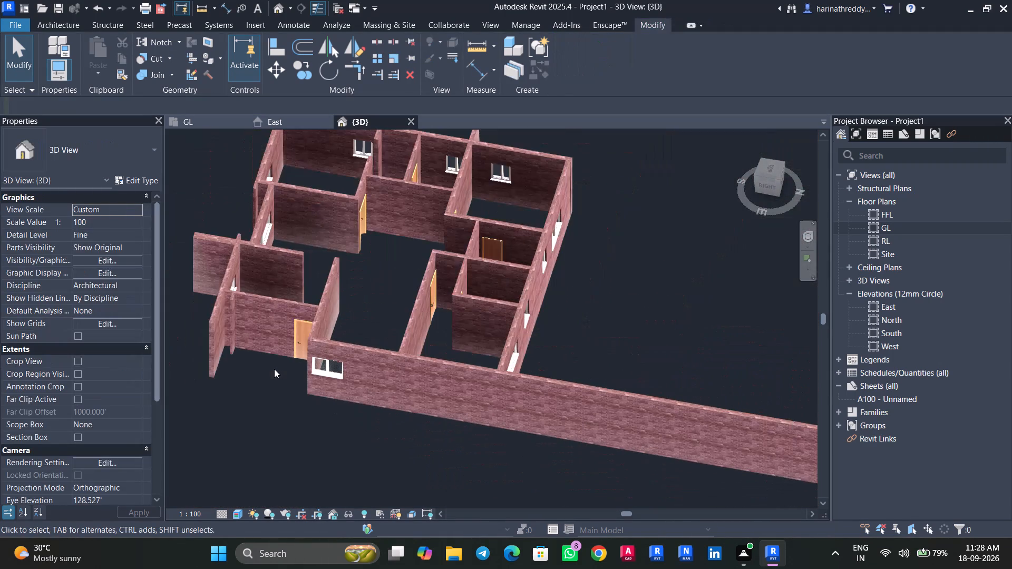
pyautogui.keyDown('shift'); pyautogui.moveTo(274, 369); pyautogui.dragTo(275, 420, button='middle'); pyautogui.keyUp('shift')
pyautogui.keyDown('shift'); pyautogui.scroll(-1, 276, 402); pyautogui.keyUp('shift')
# Examine flat 5's entrance door opening between the Drawing room and the Lobby on the GL floor plan.
pyautogui.click(216, 119)
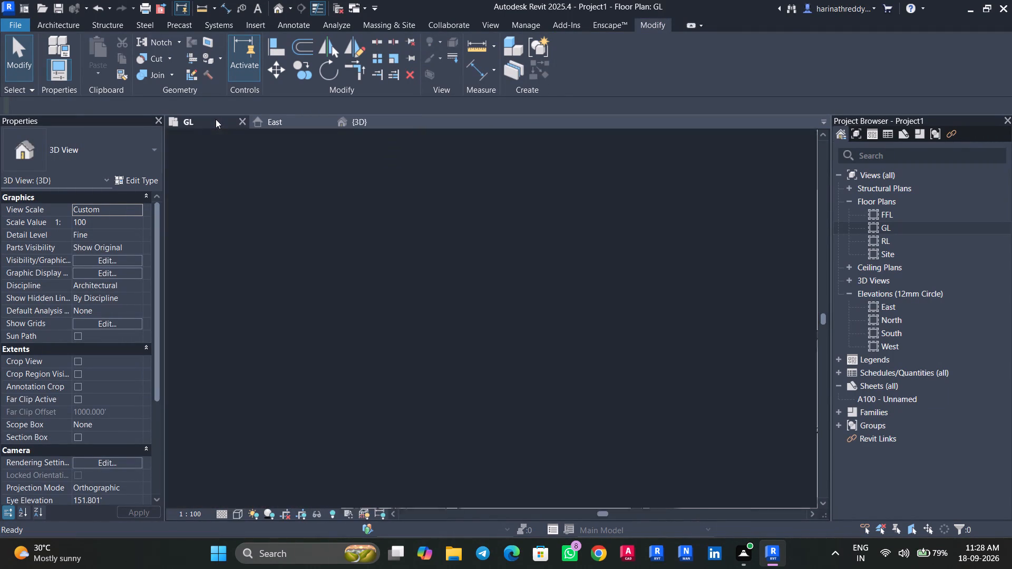
pyautogui.scroll(-6, 407, 300)
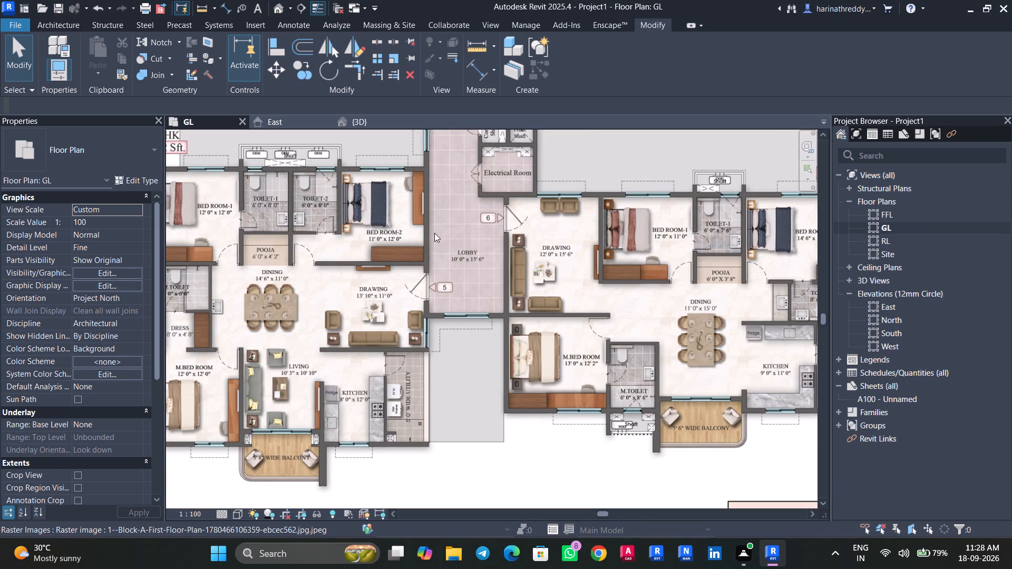
pyautogui.moveTo(435, 246); pyautogui.dragTo(436, 307, button='middle')
pyautogui.scroll(2, 435, 348)
pyautogui.scroll(-1, 435, 348)
pyautogui.scroll(7, 435, 348)
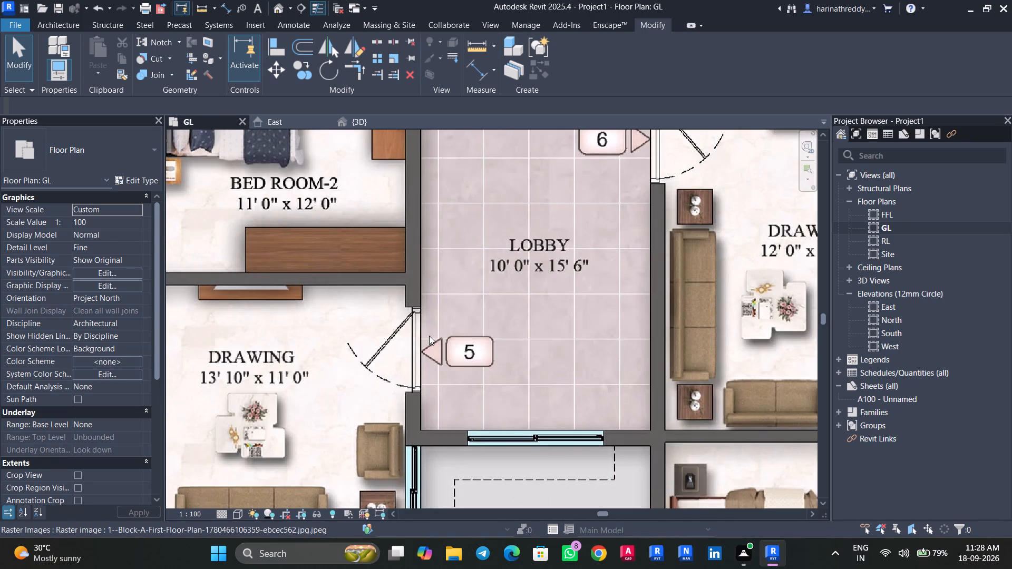
pyautogui.press('Escape')
pyautogui.click(364, 118)
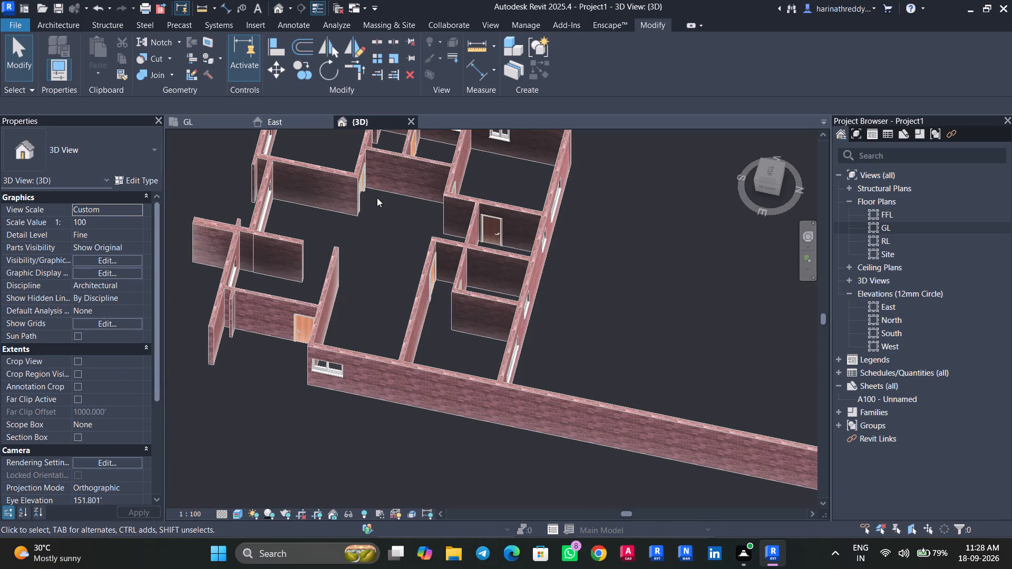
pyautogui.click(202, 123)
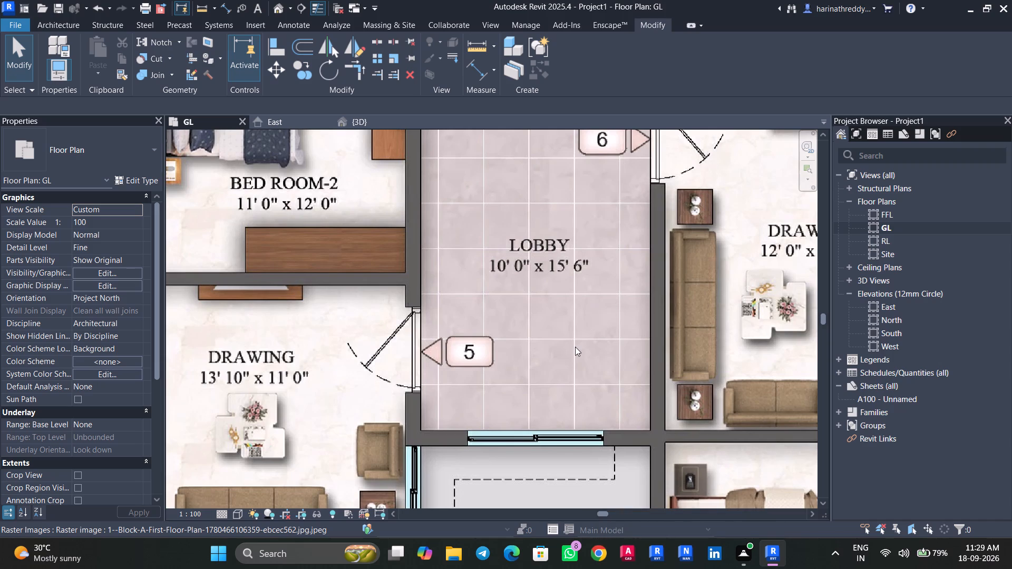
pyautogui.press('Escape')
pyautogui.press('Escape')
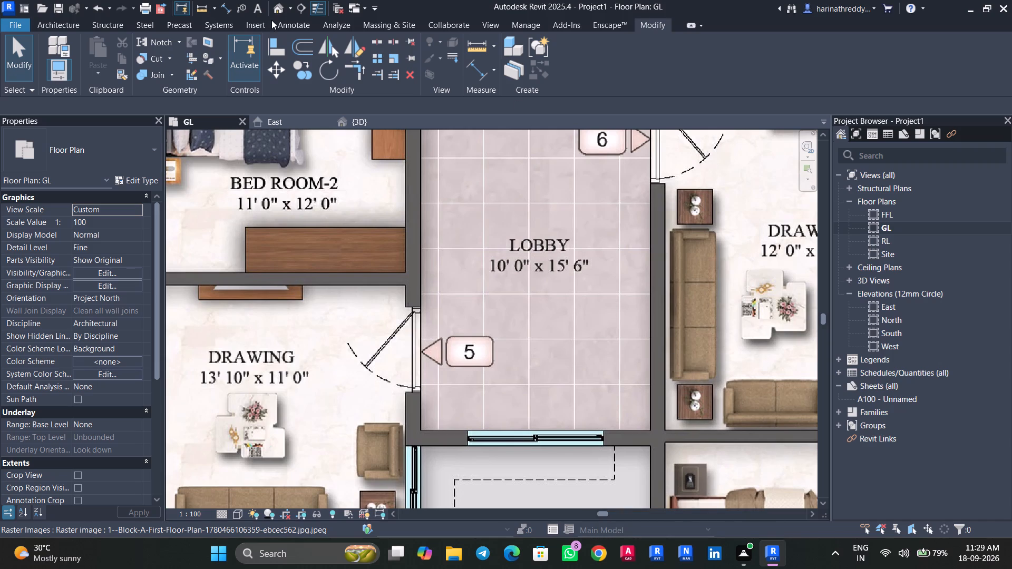
# Load the Doors_ExtSgl_w-Glazing_Bars_1 door family from the Doors category of the Autodesk family library.
pyautogui.click(264, 23)
pyautogui.click(574, 62)
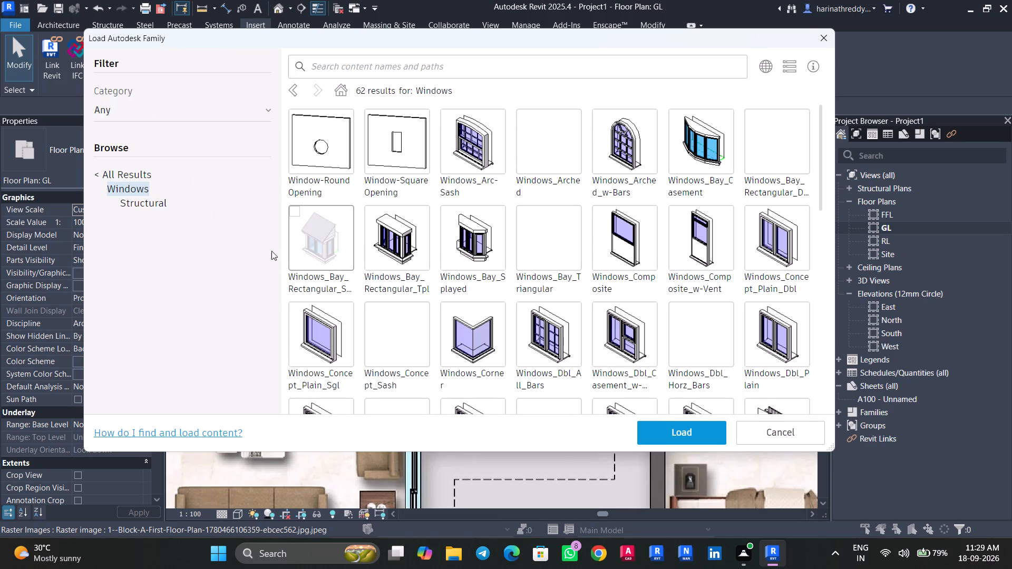
pyautogui.click(347, 95)
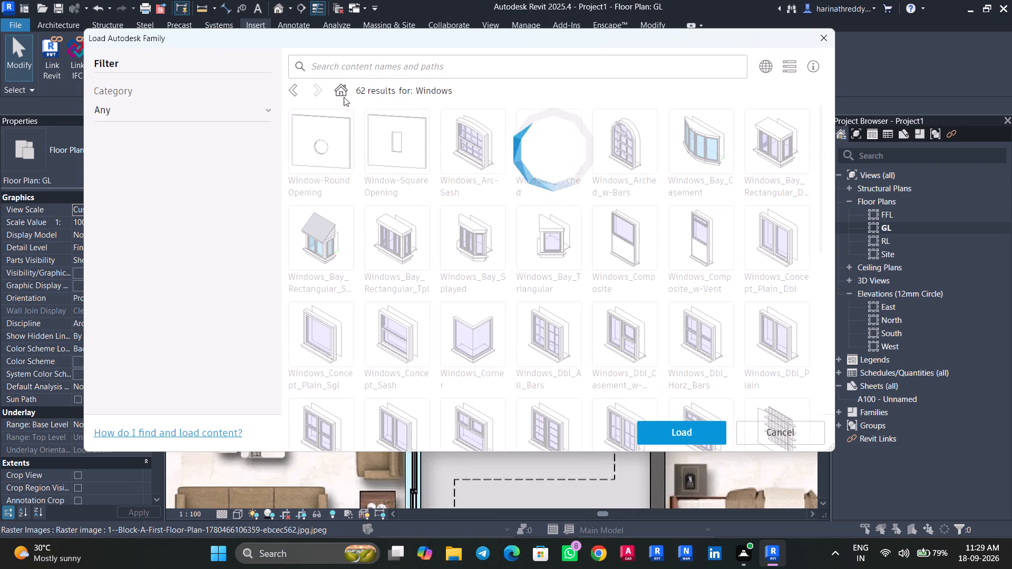
pyautogui.click(116, 306)
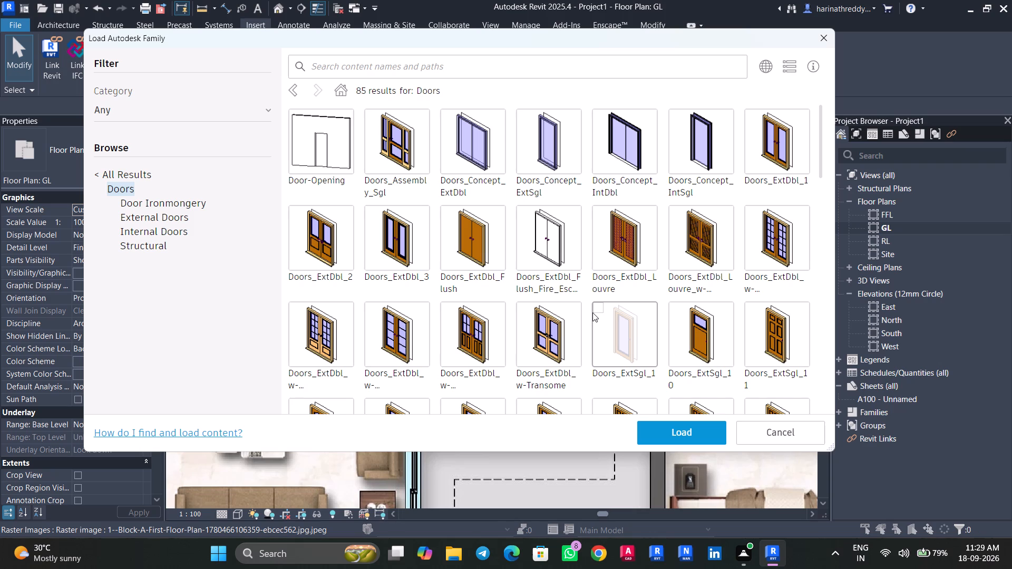
pyautogui.scroll(-2, 592, 312)
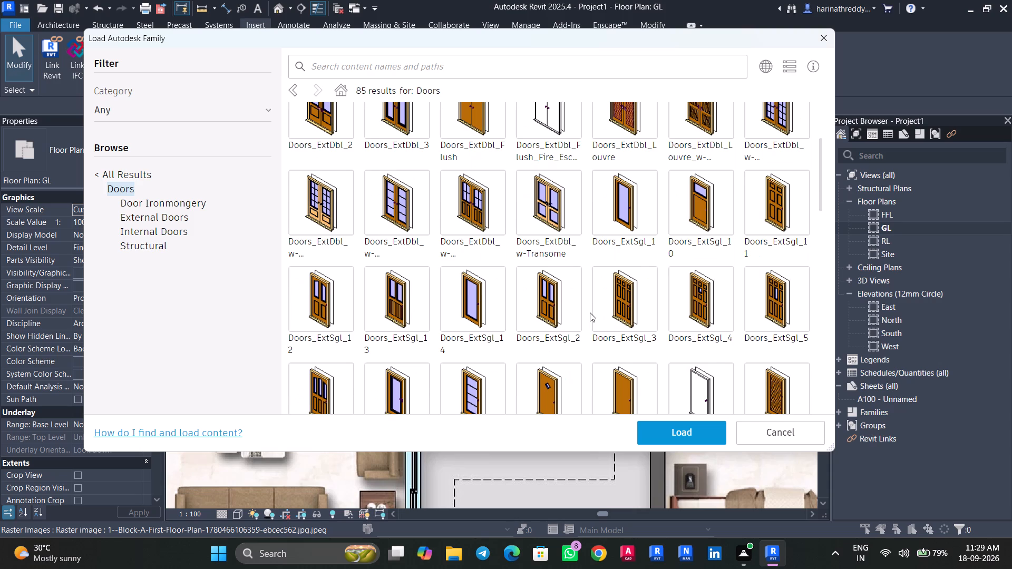
pyautogui.scroll(-2, 589, 313)
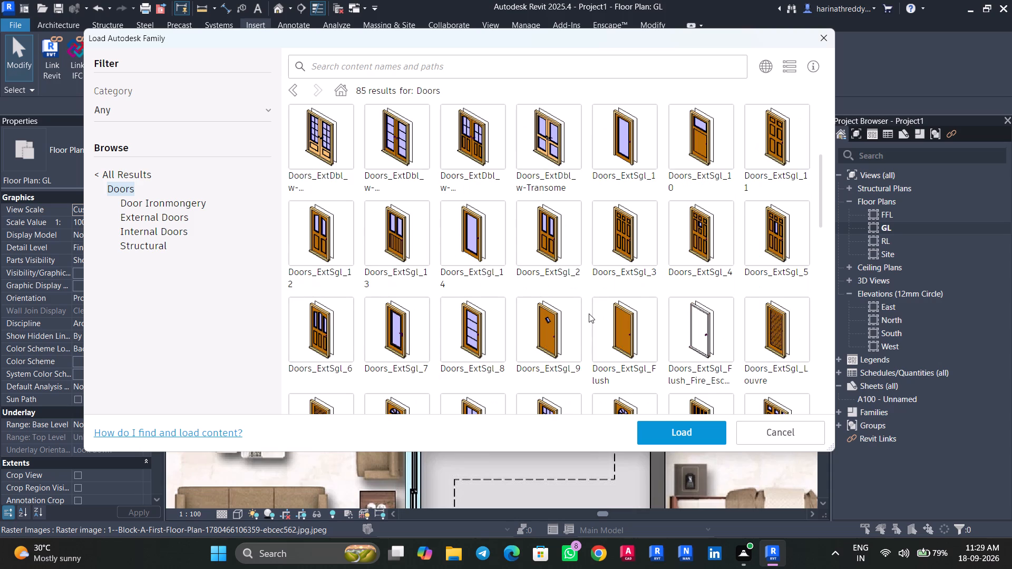
pyautogui.scroll(-4, 589, 313)
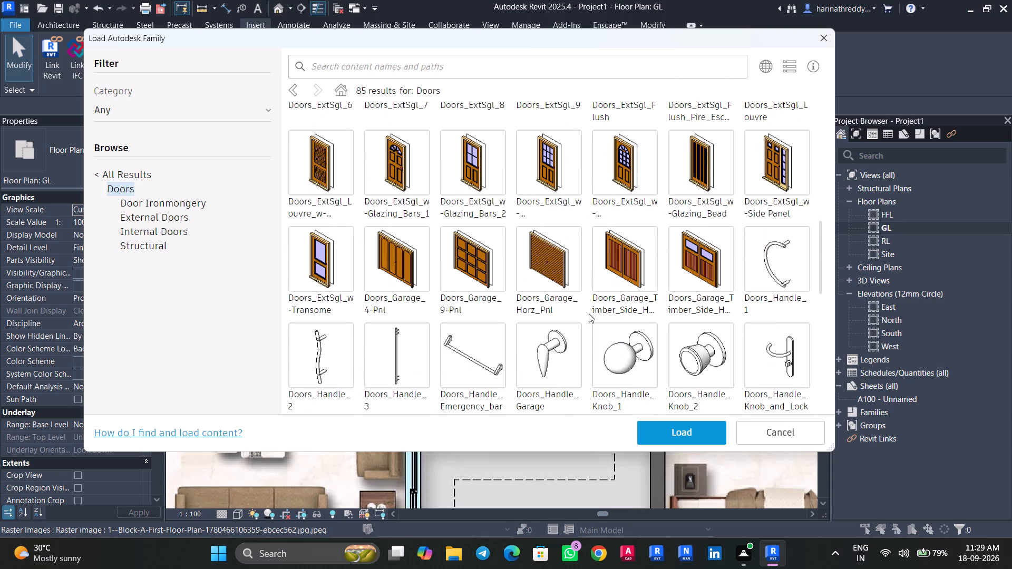
pyautogui.scroll(-5, 589, 313)
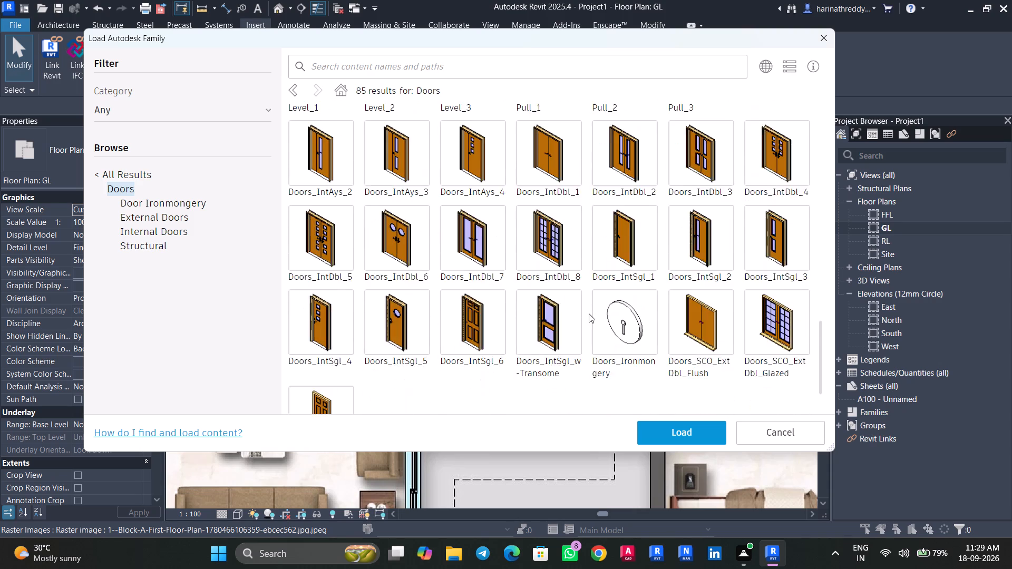
pyautogui.scroll(-1, 589, 313)
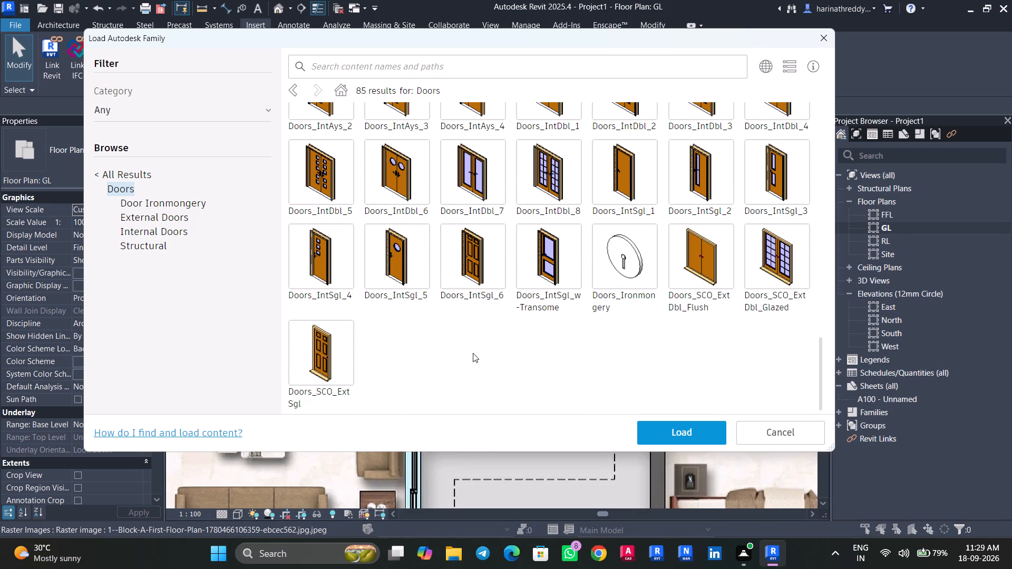
pyautogui.scroll(7, 431, 371)
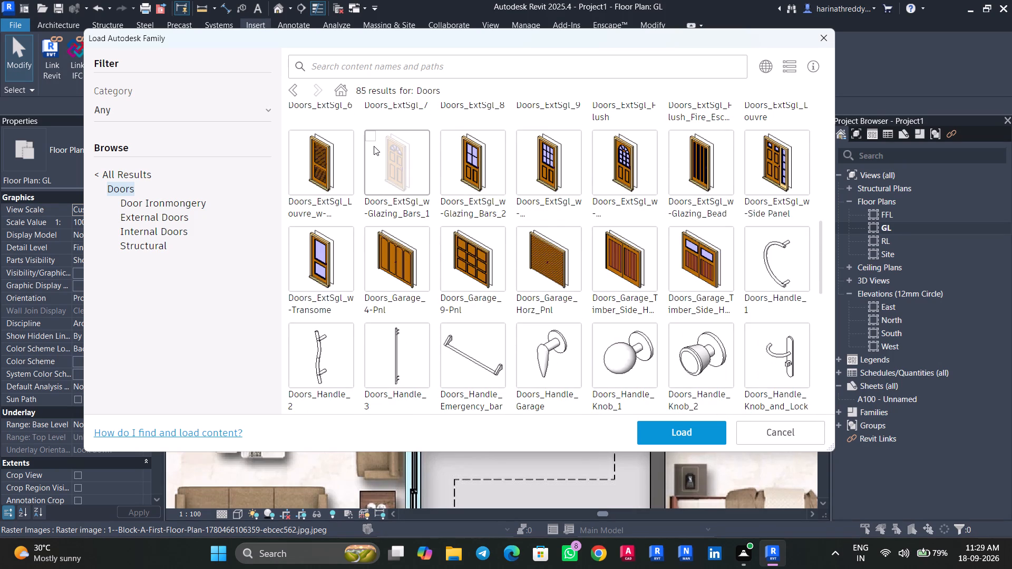
pyautogui.click(374, 145)
pyautogui.click(699, 438)
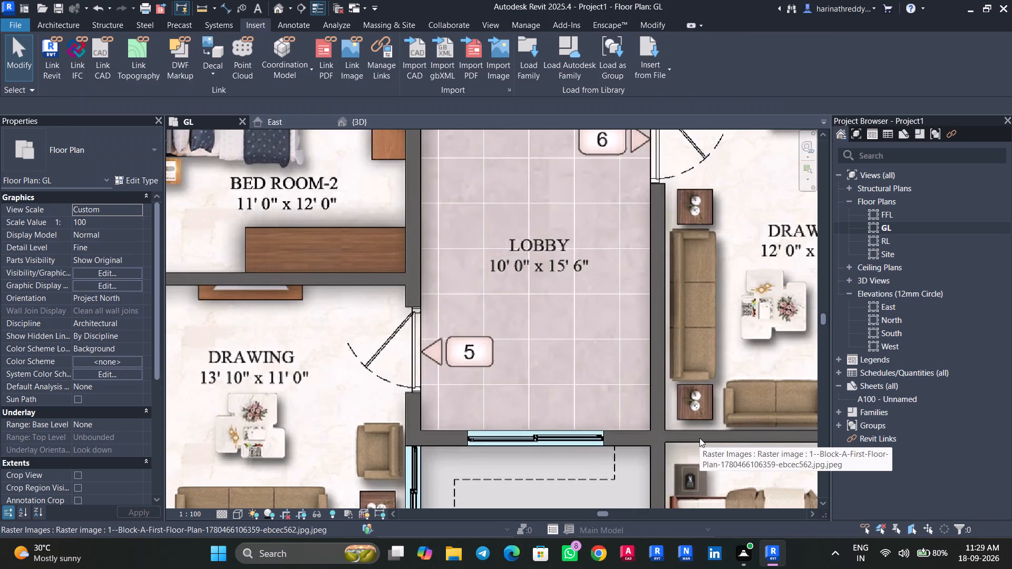
# Measure the width of flat 5's traced entrance door opening with the Scale tool, leaving the image unscaled.
pyautogui.scroll(5, 471, 357)
pyautogui.moveTo(465, 381); pyautogui.dragTo(510, 288, button='middle')
pyautogui.click(509, 291)
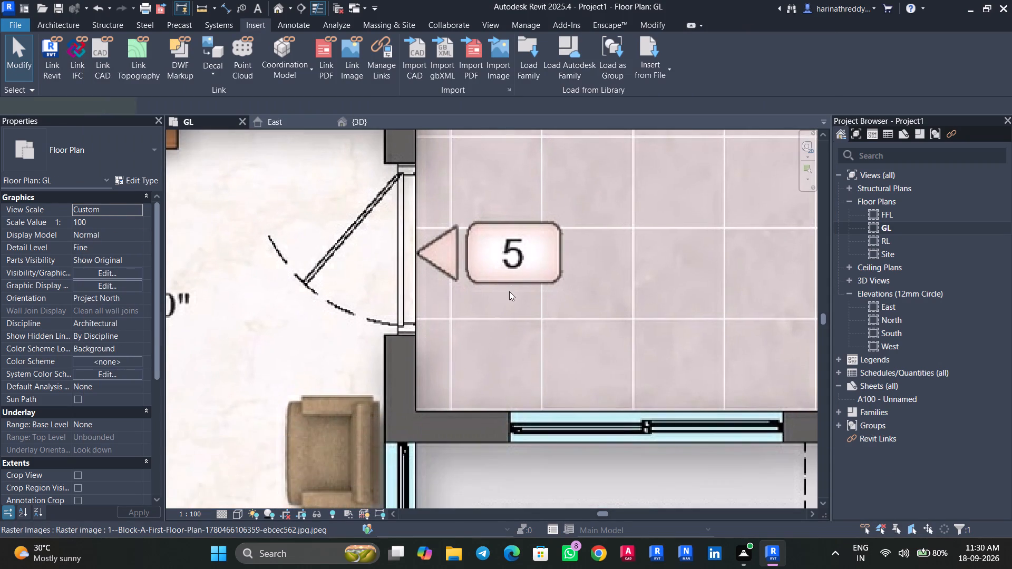
pyautogui.click(393, 57)
pyautogui.scroll(3, 412, 332)
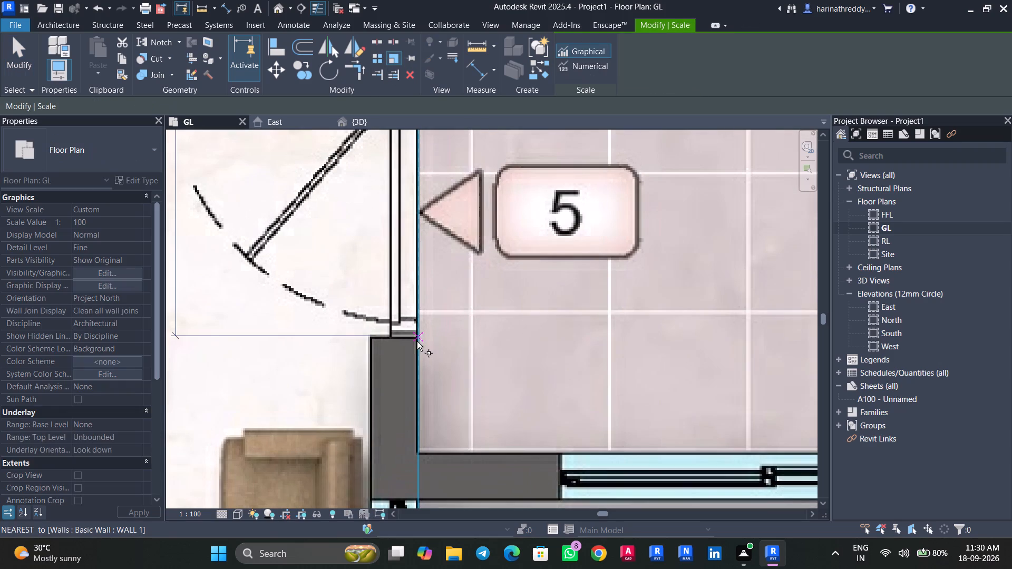
pyautogui.click(419, 338)
pyautogui.moveTo(425, 240); pyautogui.dragTo(451, 464, button='middle')
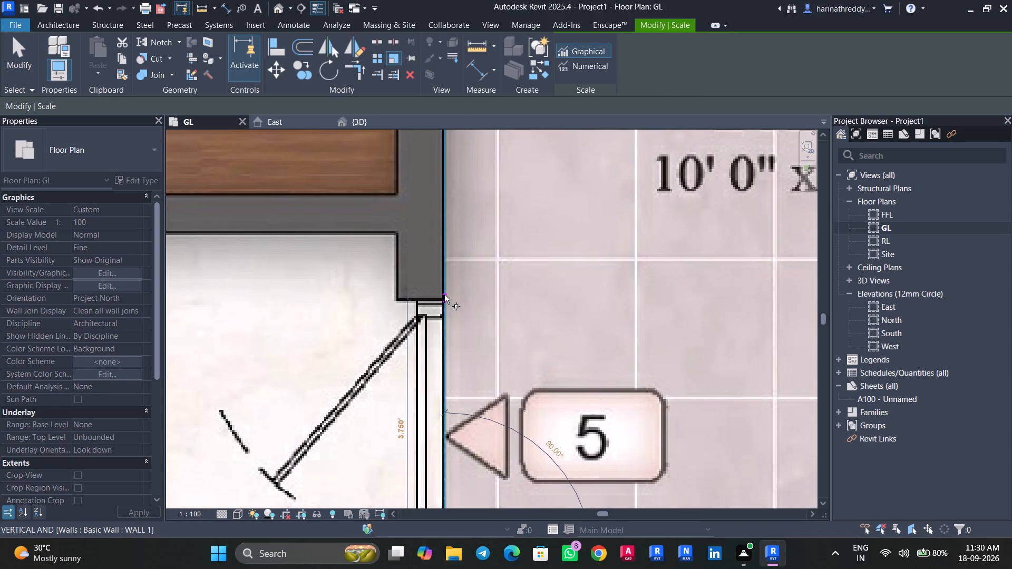
pyautogui.press('Escape')
pyautogui.press('Escape')
pyautogui.press('Escape')
# Duplicate the Doors_ExtSgl_w-Glazing_Bars_1 910x2110mm type as 3.5' and set its Rough Width to 3.5'.
pyautogui.write('DR')
pyautogui.click(149, 182)
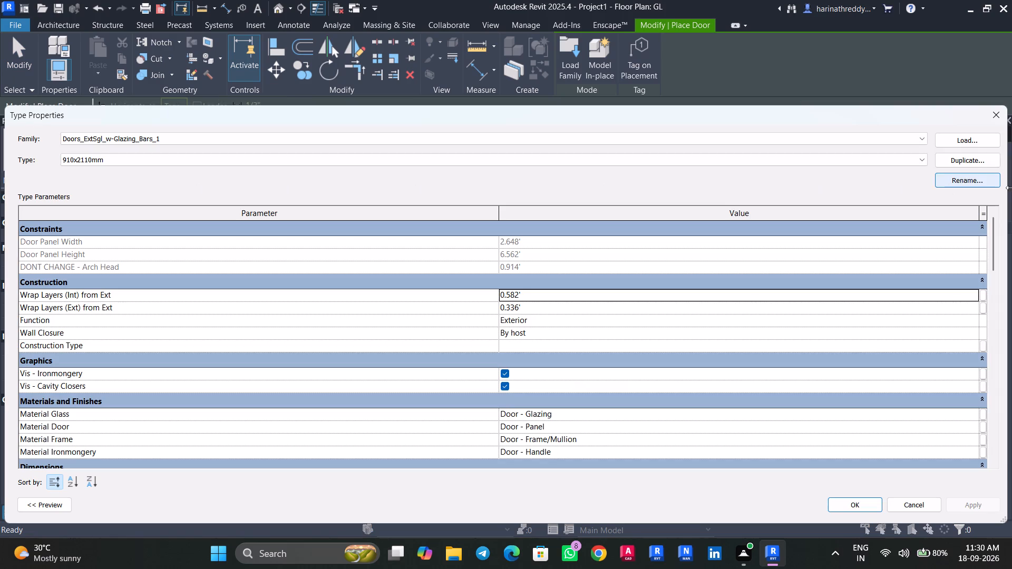
pyautogui.click(980, 159)
pyautogui.write("3.5'")
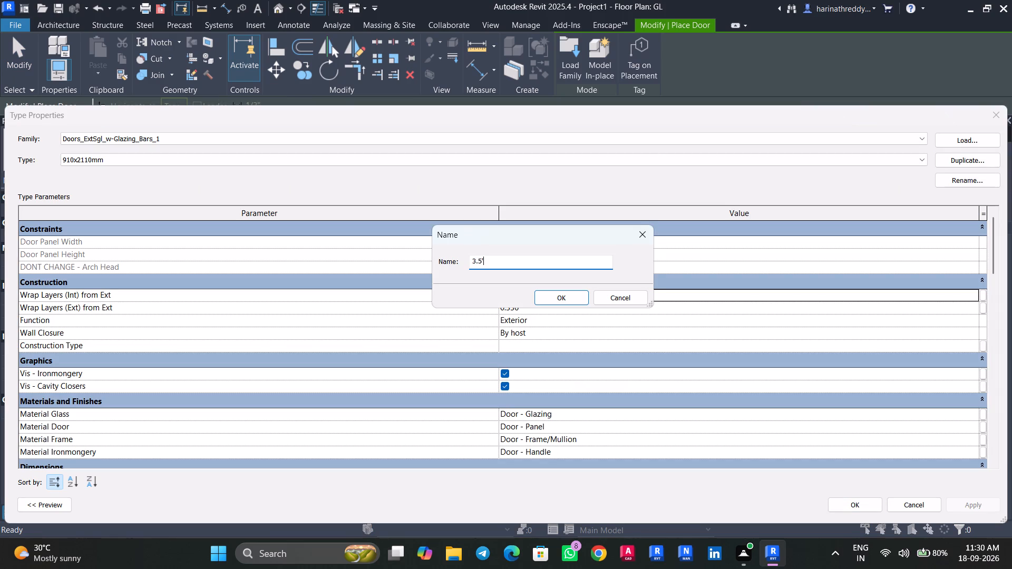
pyautogui.press('Return')
pyautogui.scroll(-2, 555, 316)
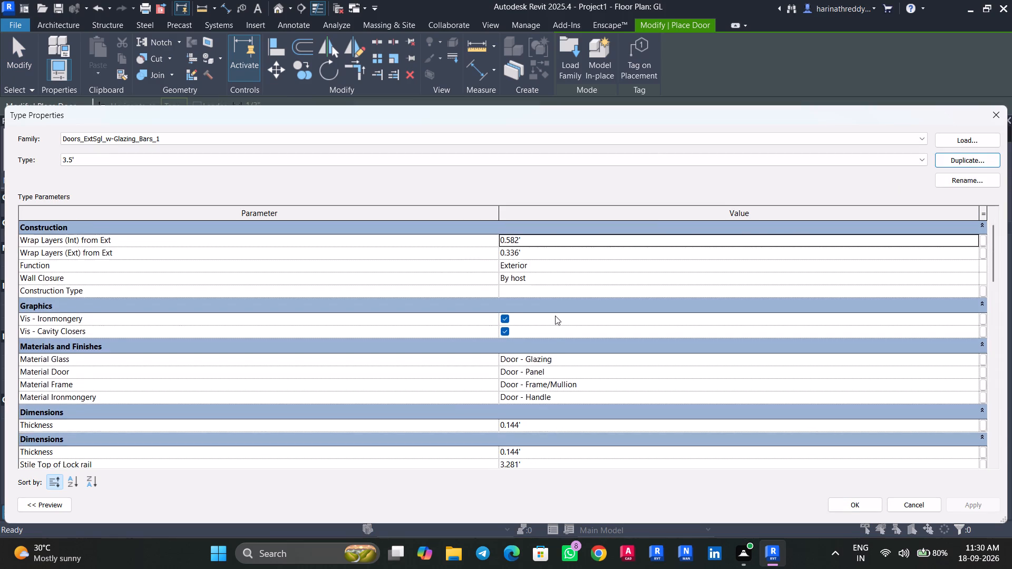
pyautogui.scroll(-2, 548, 327)
pyautogui.scroll(-2, 540, 388)
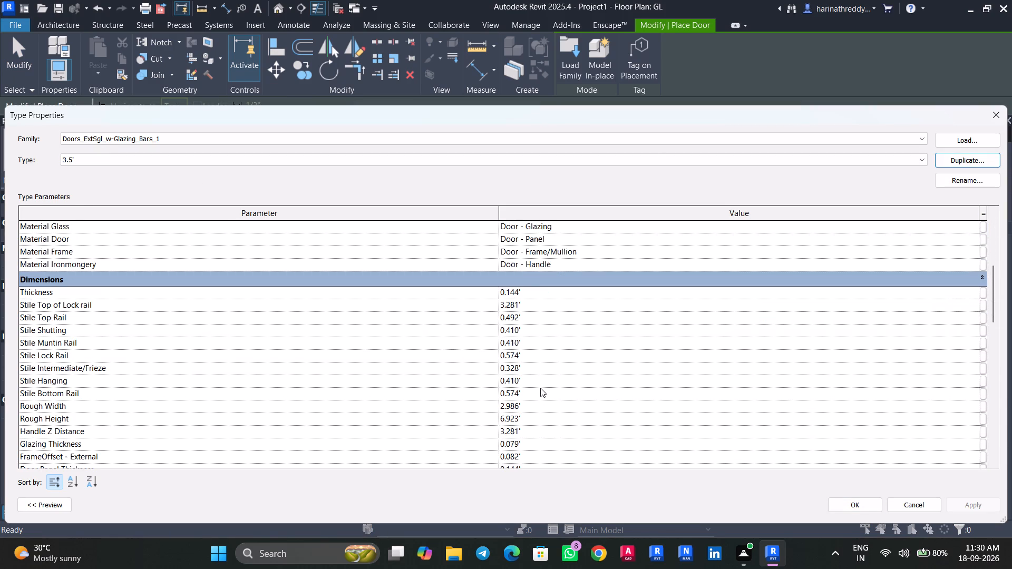
pyautogui.scroll(-1, 540, 388)
pyautogui.click(535, 378)
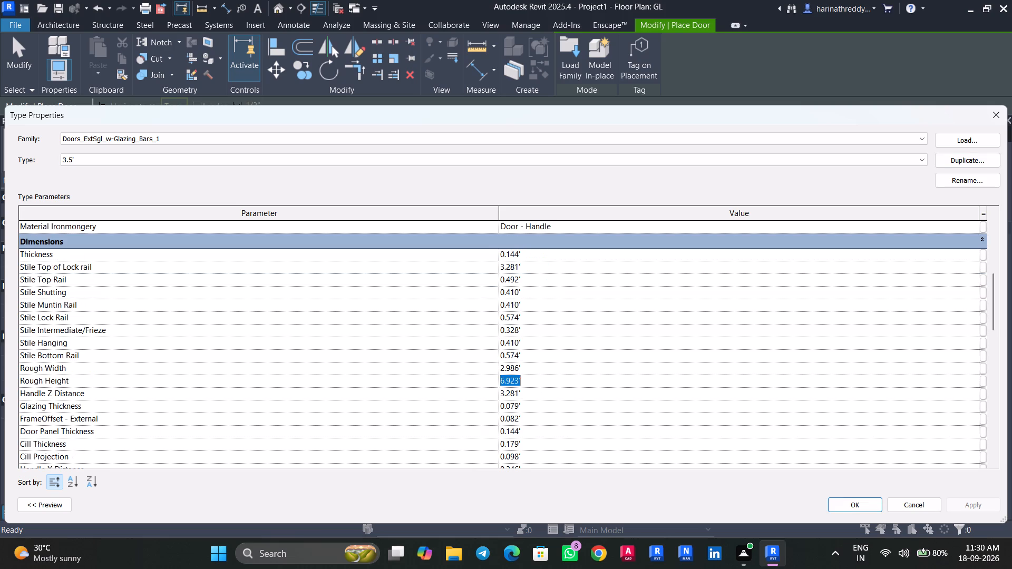
pyautogui.click(535, 369)
pyautogui.write("3.5'")
pyautogui.press('Return')
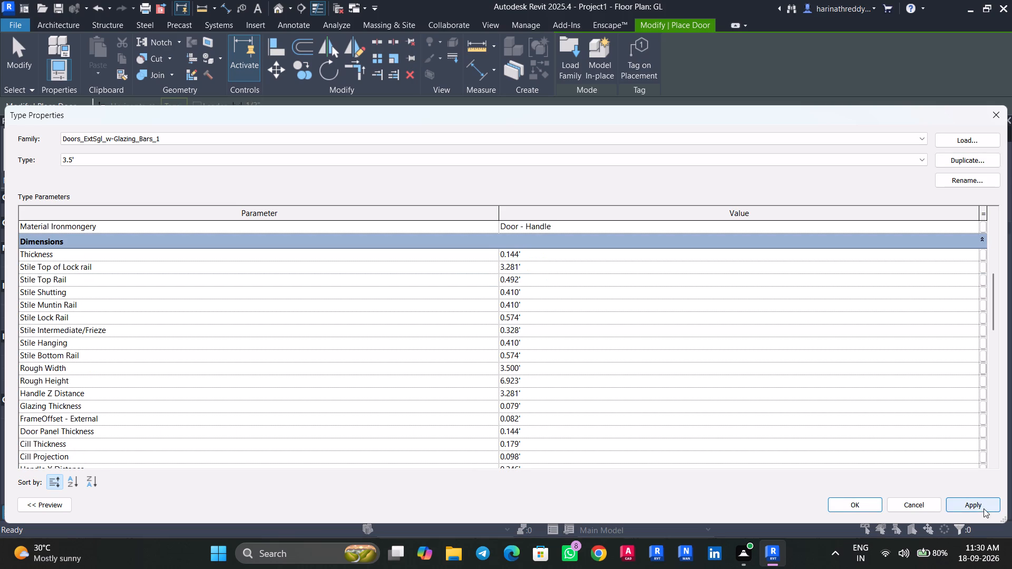
pyautogui.click(985, 505)
pyautogui.click(855, 508)
# Place the 3.5' glazed door in the Drawing room–Lobby wall over flat 5's traced entrance, flipped to match the traced swing.
pyautogui.scroll(-7, 479, 357)
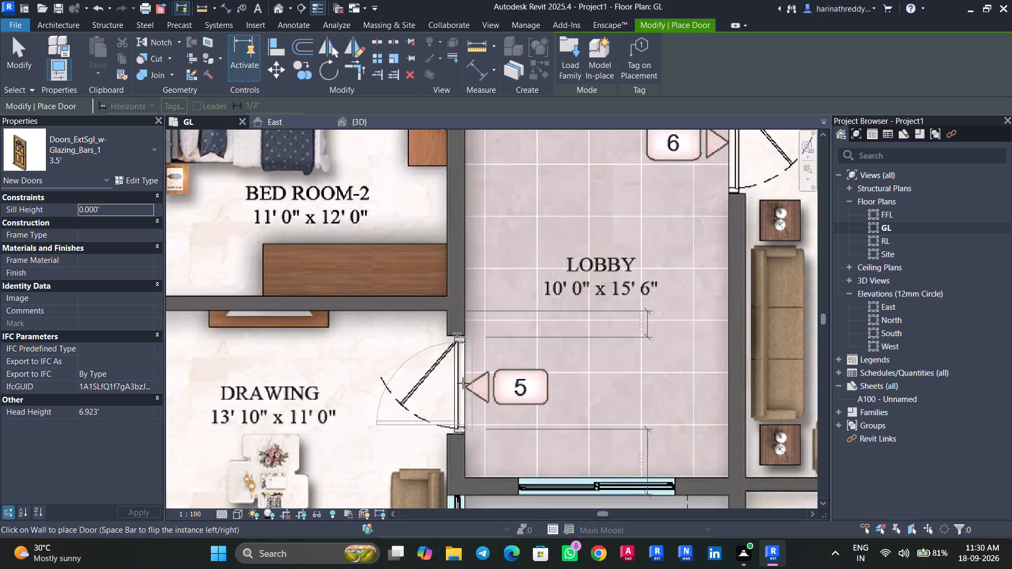
pyautogui.press('space')
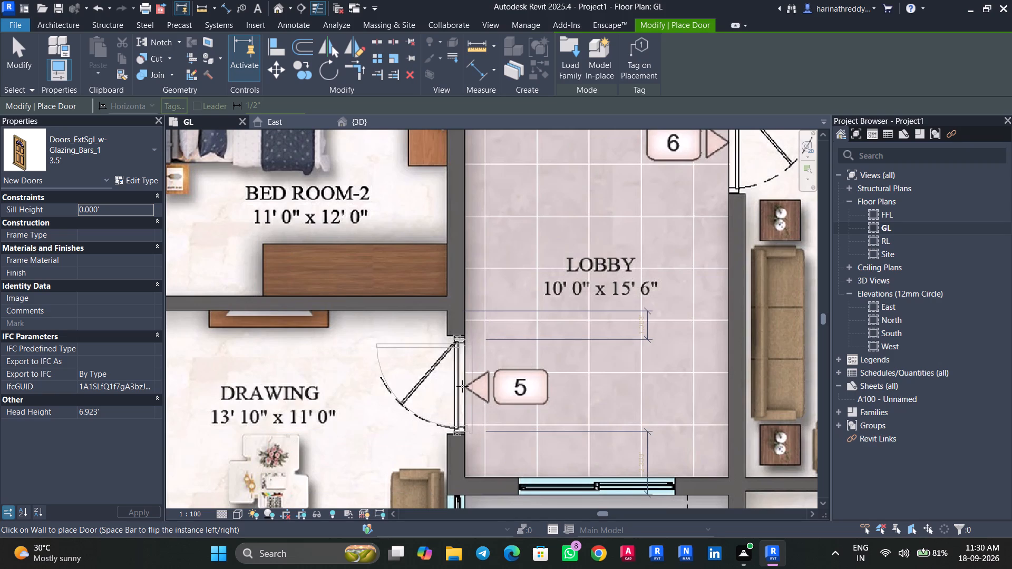
pyautogui.click(462, 386)
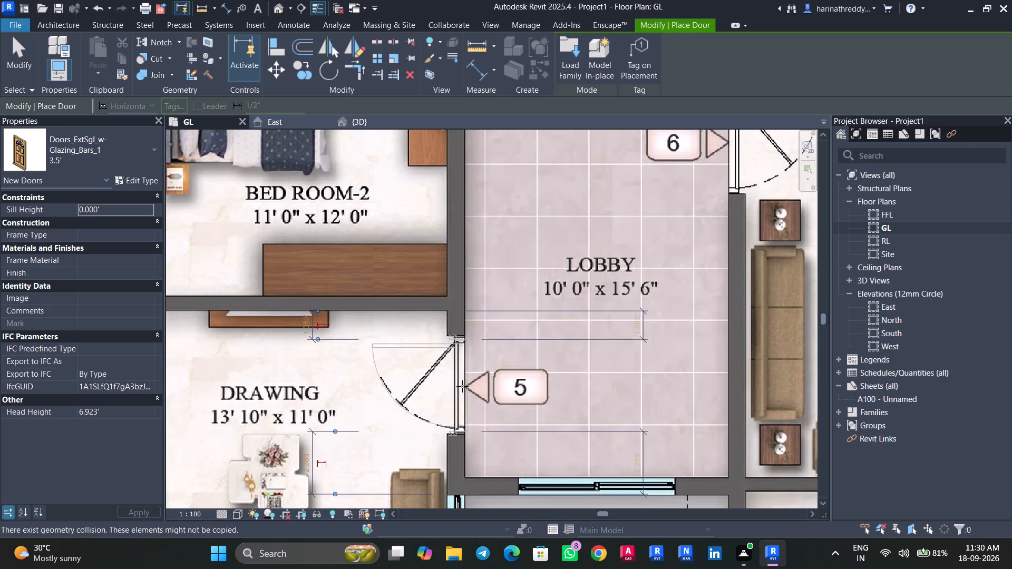
pyautogui.press('Escape')
pyautogui.press('Escape')
# Inspect flat 5's new entrance door and surrounding walls from several angles in the 3D view, and return to the GL plan.
pyautogui.click(361, 127)
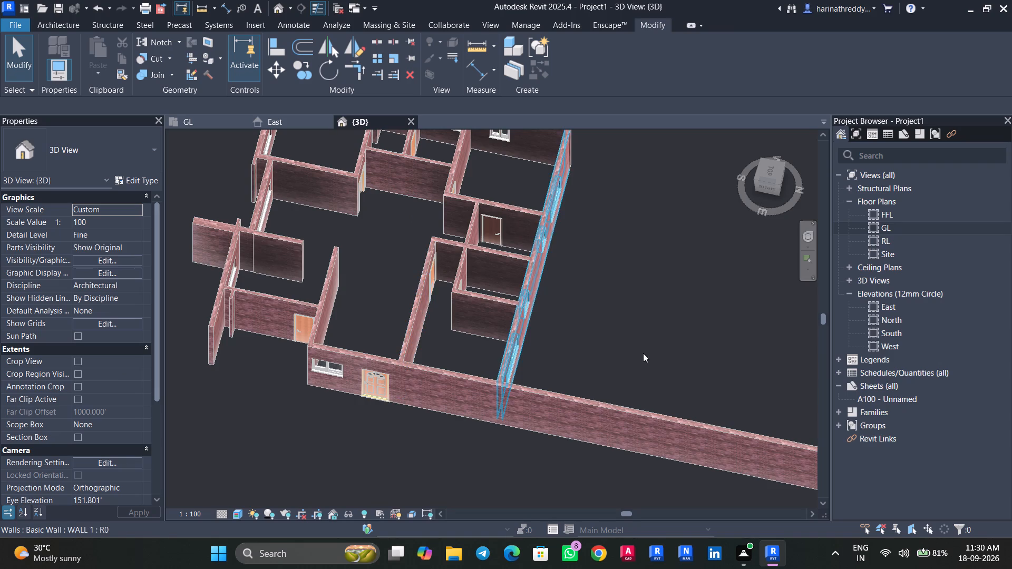
pyautogui.scroll(-3, 642, 349)
pyautogui.scroll(4, 472, 407)
pyautogui.keyDown('shift'); pyautogui.moveTo(480, 415); pyautogui.dragTo(518, 179, button='middle'); pyautogui.keyUp('shift')
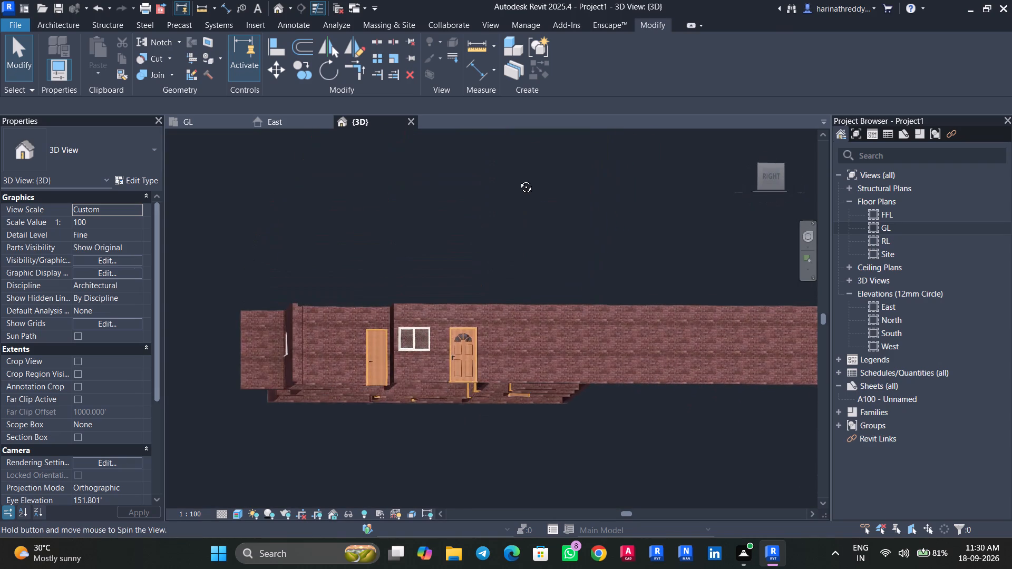
pyautogui.keyDown('shift'); pyautogui.moveTo(518, 179); pyautogui.dragTo(387, 383, button='middle'); pyautogui.keyUp('shift')
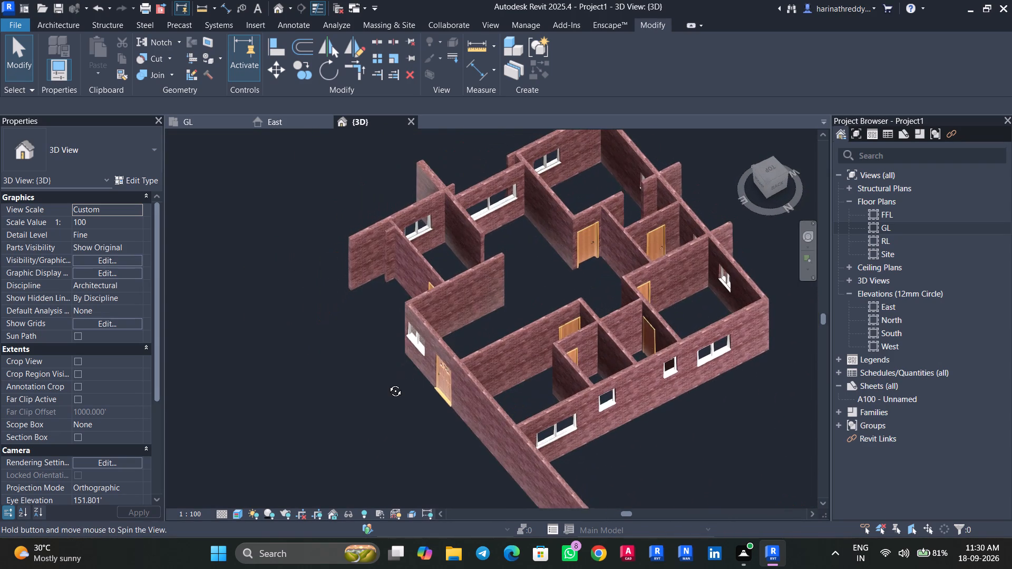
pyautogui.keyDown('shift'); pyautogui.moveTo(387, 383); pyautogui.dragTo(612, 294, button='middle'); pyautogui.keyUp('shift')
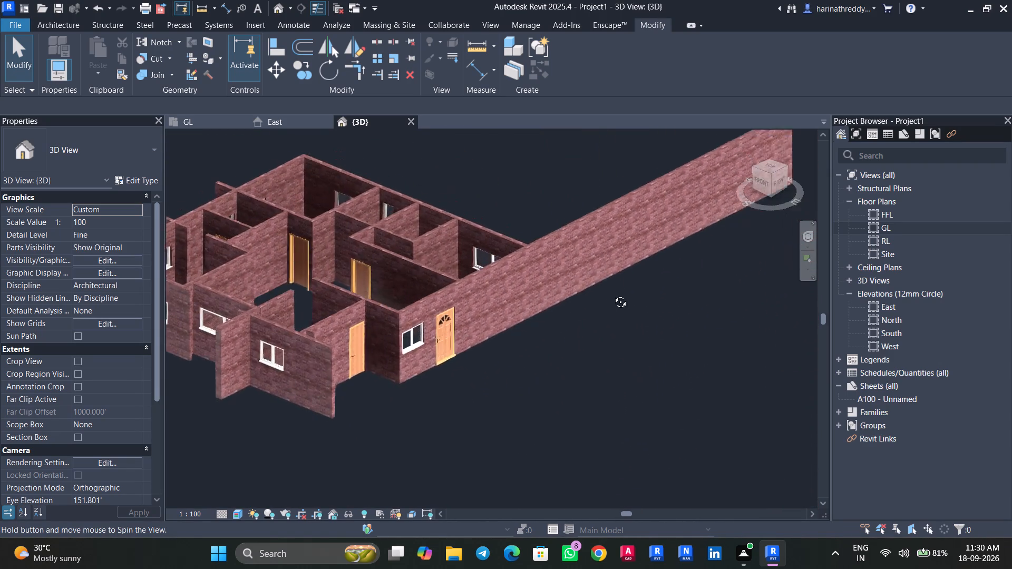
pyautogui.keyDown('shift'); pyautogui.moveTo(612, 294); pyautogui.dragTo(631, 312, button='middle'); pyautogui.keyUp('shift')
pyautogui.scroll(-4, 509, 385)
pyautogui.keyDown('shift'); pyautogui.moveTo(476, 401); pyautogui.dragTo(558, 479, button='middle'); pyautogui.keyUp('shift')
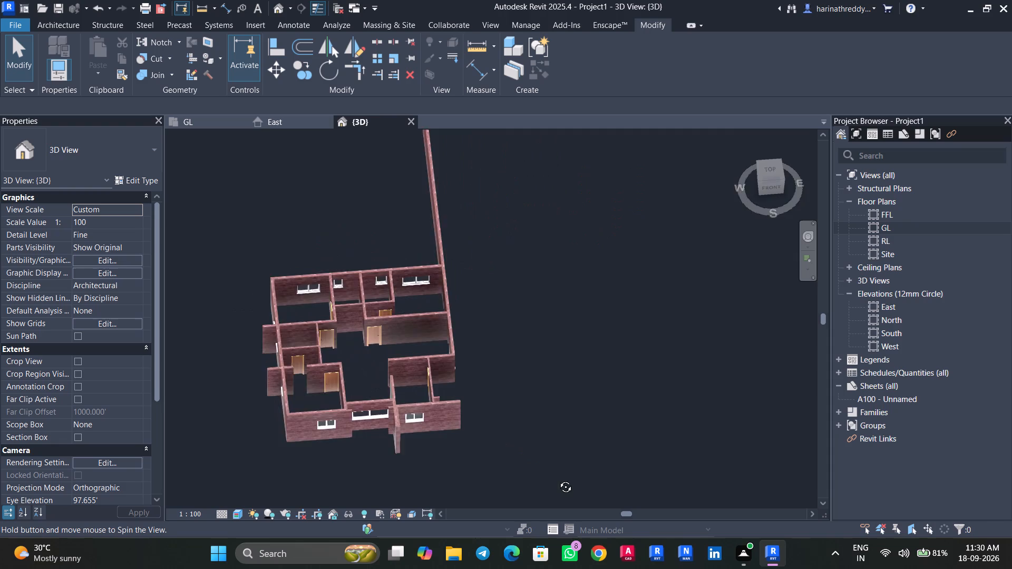
pyautogui.keyDown('shift'); pyautogui.moveTo(558, 479); pyautogui.dragTo(451, 379, button='middle'); pyautogui.keyUp('shift')
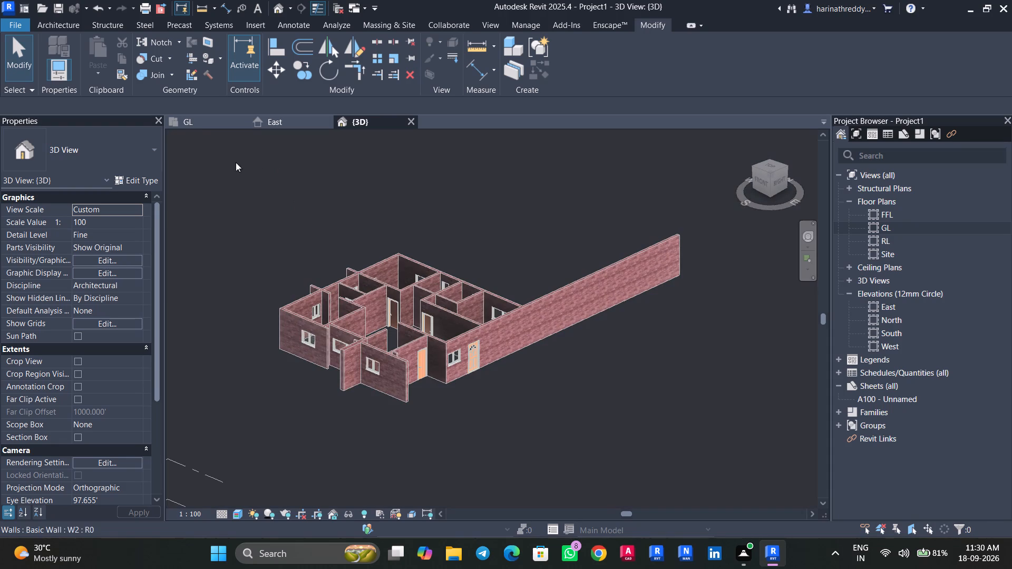
pyautogui.click(194, 124)
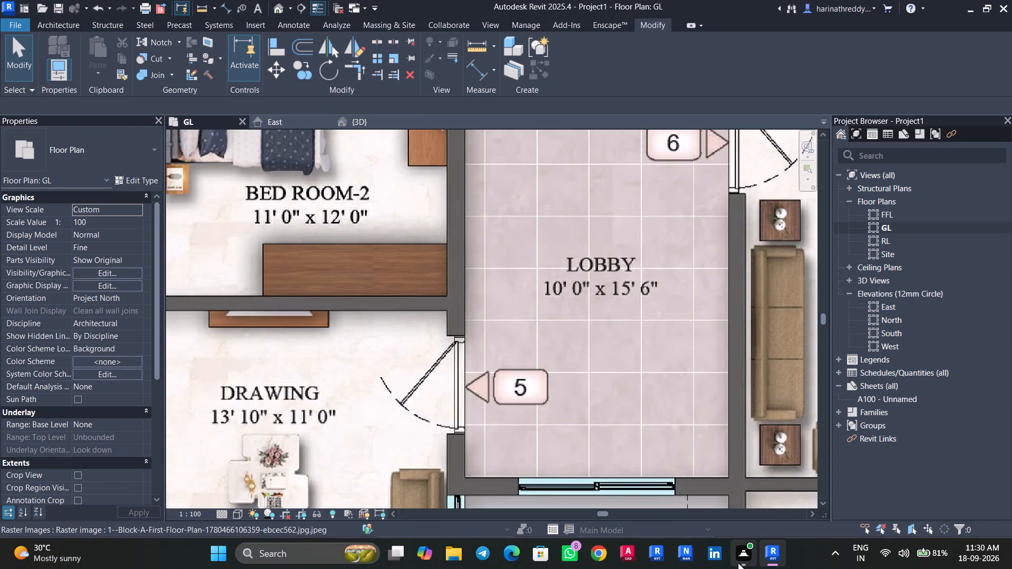
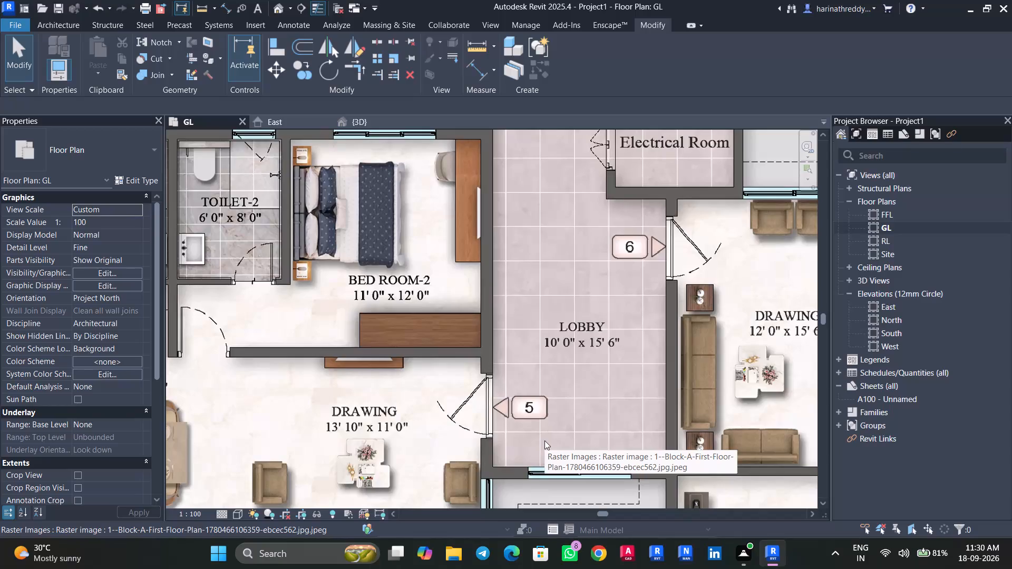
# Examine the 3BHK flat on the floor plan, from the lobby and bedrooms through to the kitchen and utility.
pyautogui.scroll(-6, 544, 440)
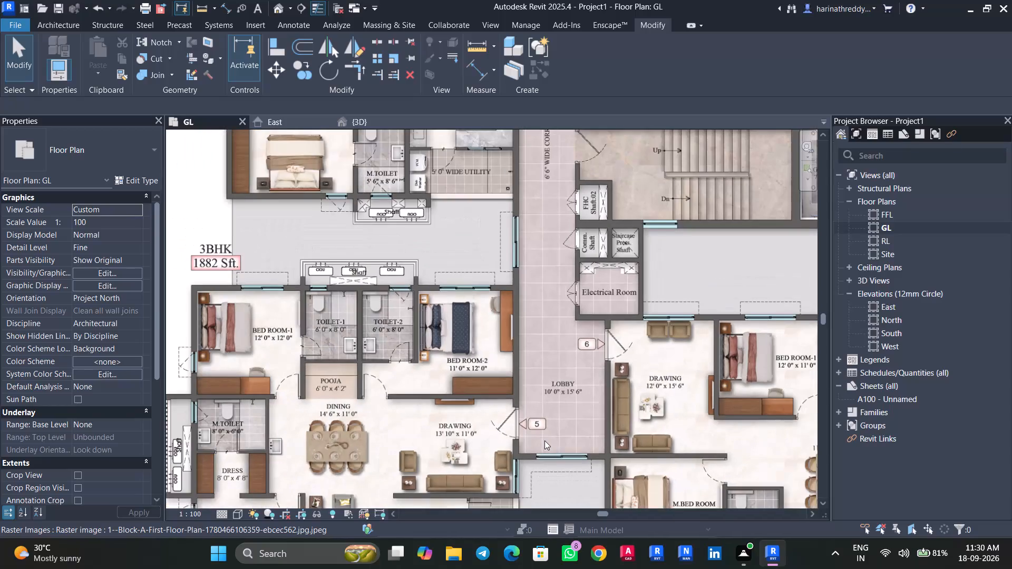
pyautogui.moveTo(447, 441); pyautogui.dragTo(569, 278, button='middle')
pyautogui.scroll(5, 403, 333)
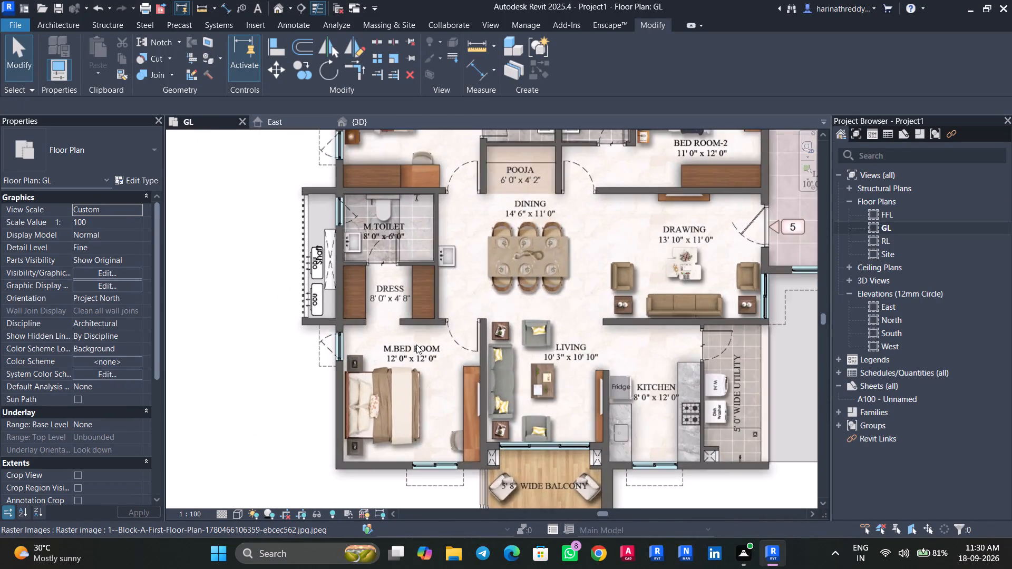
pyautogui.scroll(2, 416, 345)
pyautogui.scroll(-3, 490, 351)
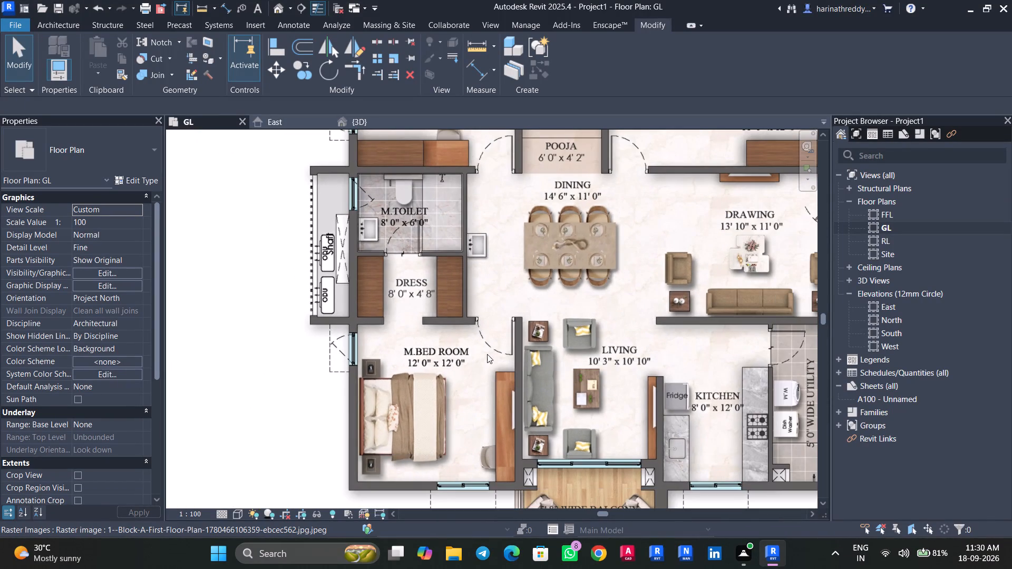
pyautogui.scroll(-2, 487, 354)
pyautogui.moveTo(519, 318); pyautogui.dragTo(509, 413, button='middle')
pyautogui.moveTo(582, 334); pyautogui.dragTo(570, 380, button='middle')
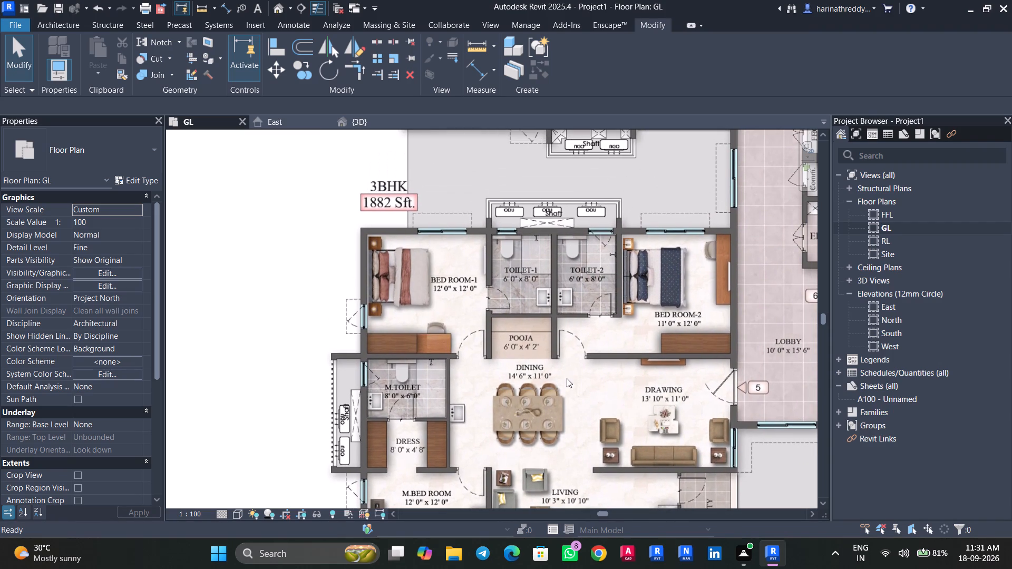
pyautogui.moveTo(559, 382); pyautogui.dragTo(514, 241, button='middle')
pyautogui.scroll(3, 704, 400)
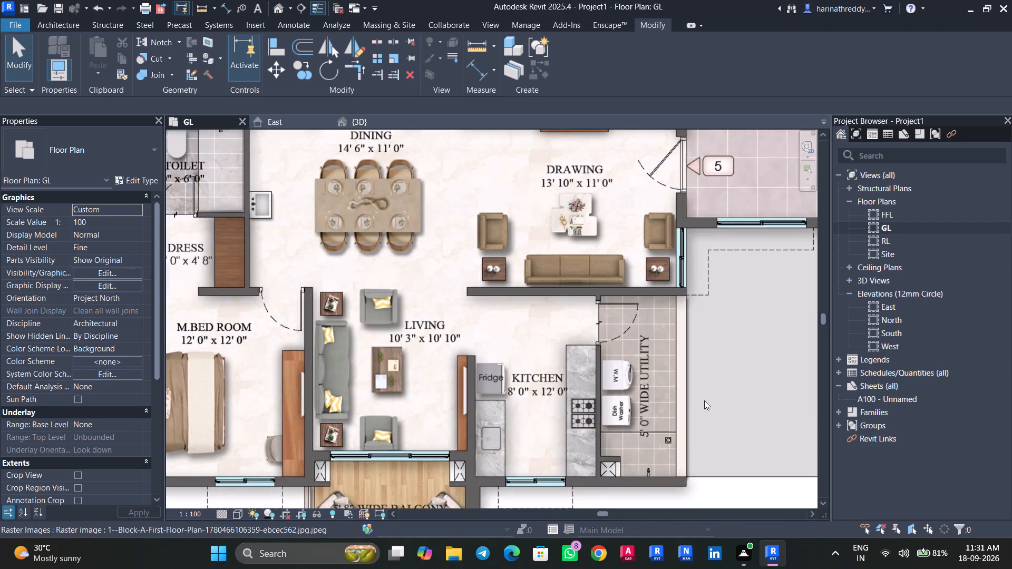
pyautogui.scroll(1, 697, 423)
pyautogui.moveTo(699, 424); pyautogui.dragTo(661, 364, button='middle')
# Check the width of the utility's outer wall on the floor plan image.
pyautogui.click(657, 341)
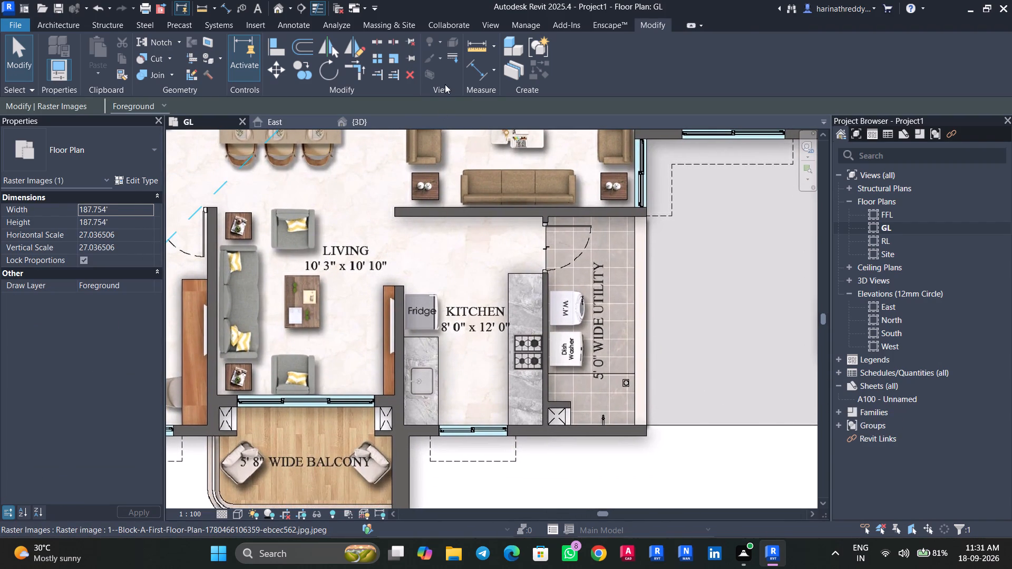
pyautogui.click(393, 62)
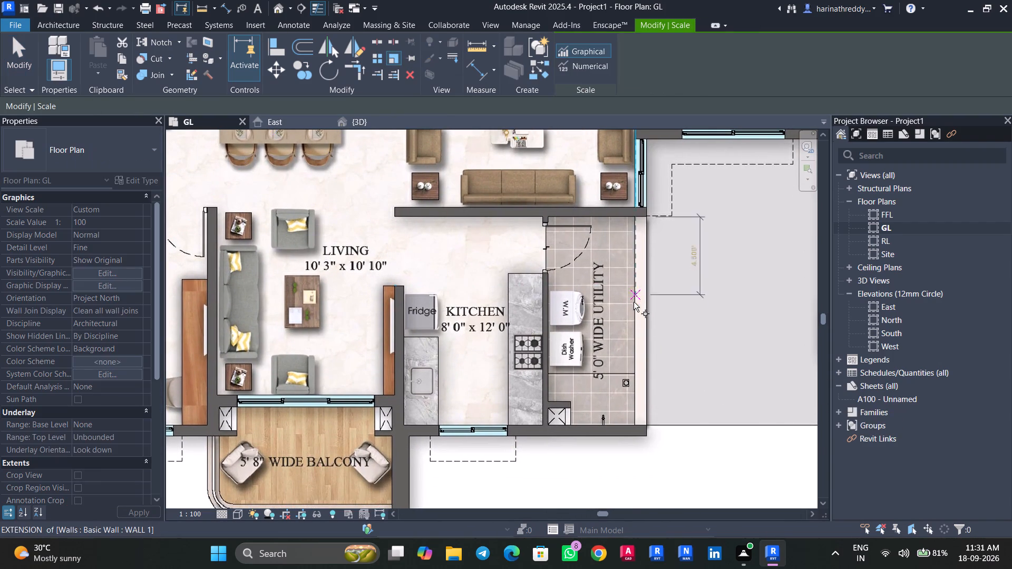
pyautogui.scroll(5, 638, 301)
pyautogui.click(630, 299)
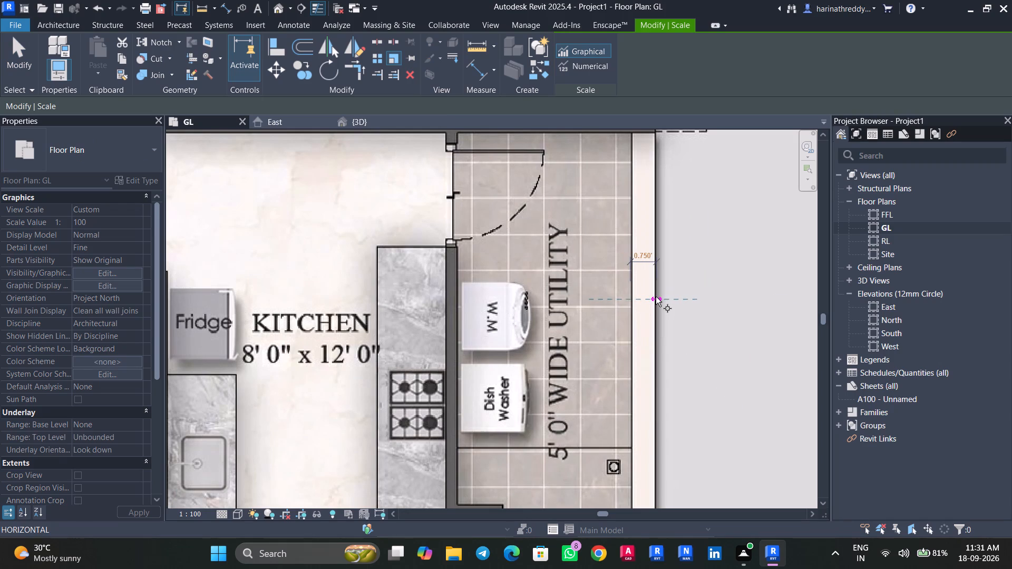
pyautogui.press('Escape')
pyautogui.press('Escape')
# Duplicate the W3 basic wall type for a new wall, trying the name W4 and settling on W5.
pyautogui.press('w')
pyautogui.press('a')
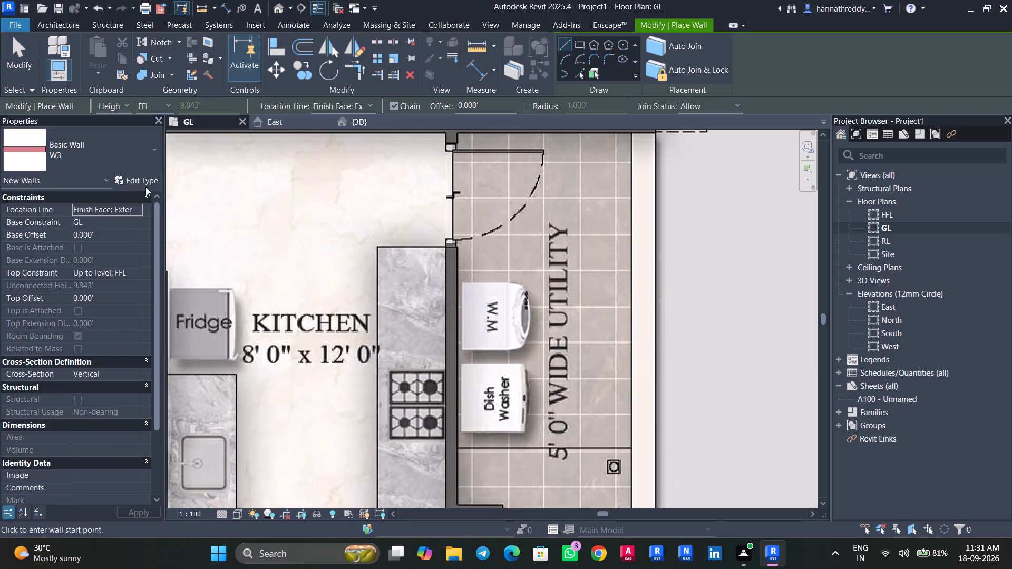
pyautogui.click(119, 151)
pyautogui.press('Escape')
pyautogui.click(139, 149)
pyautogui.press('Escape')
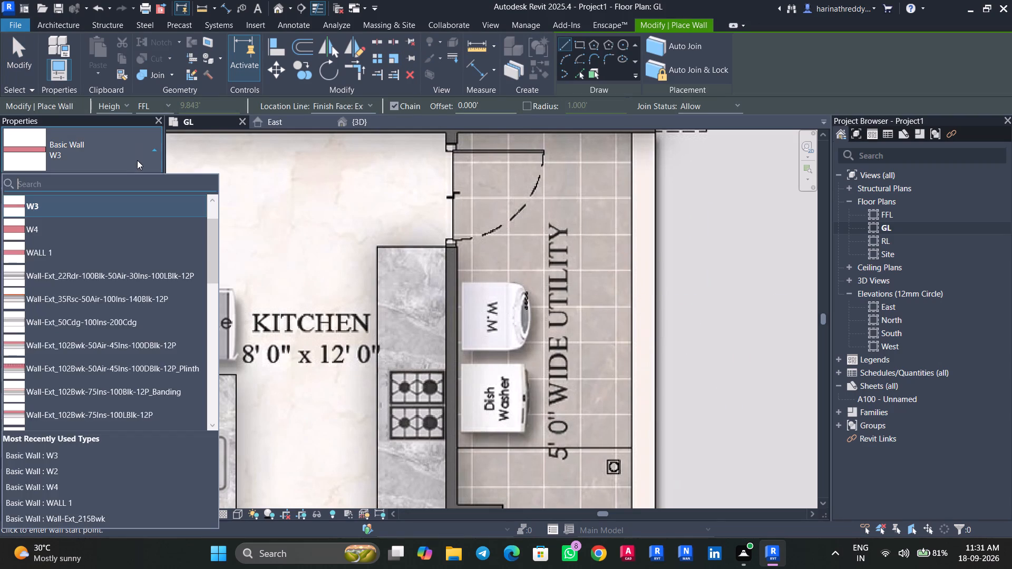
pyautogui.click(133, 181)
pyautogui.click(972, 162)
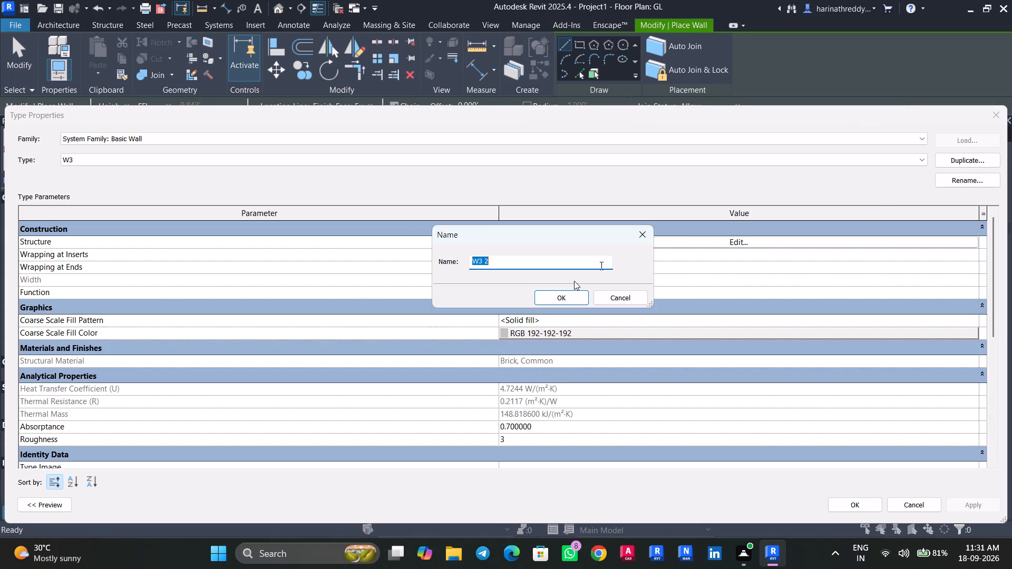
pyautogui.write('W4')
pyautogui.click(572, 298)
pyautogui.click(580, 281)
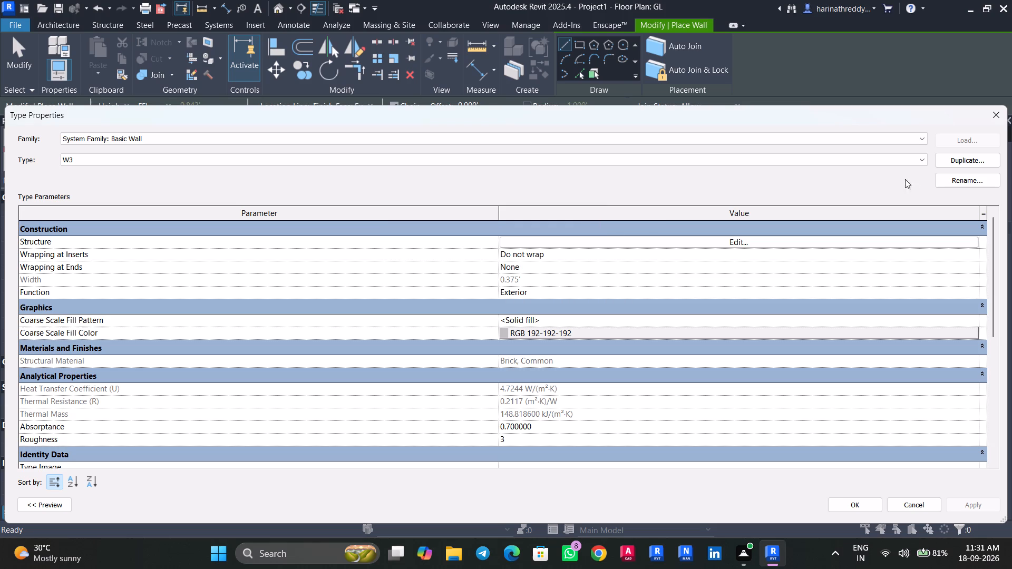
pyautogui.click(945, 160)
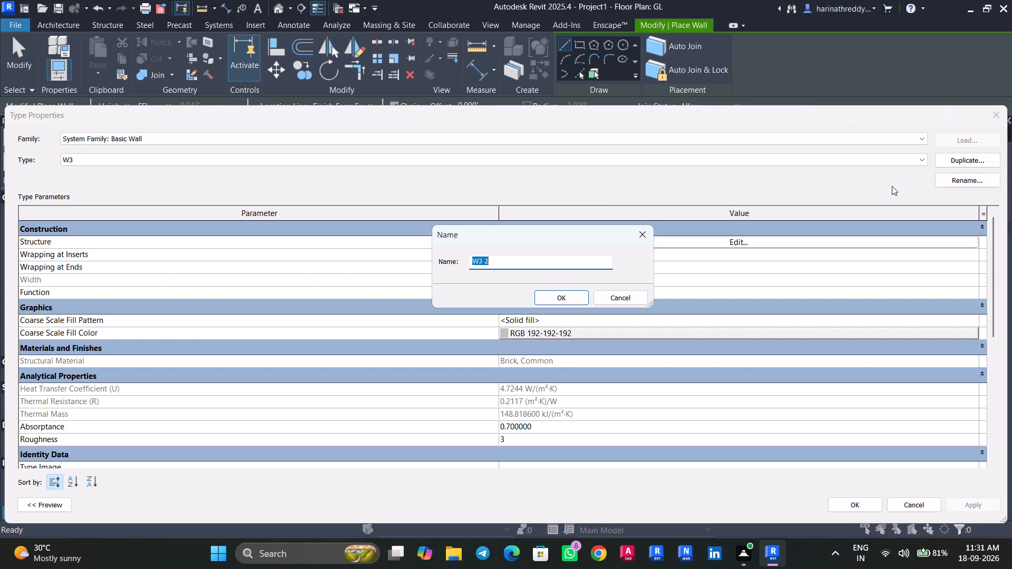
pyautogui.press('w')
pyautogui.press('5')
pyautogui.click(579, 296)
# Set the W5 wall type's structure layer thickness to 0.75'.
pyautogui.click(608, 243)
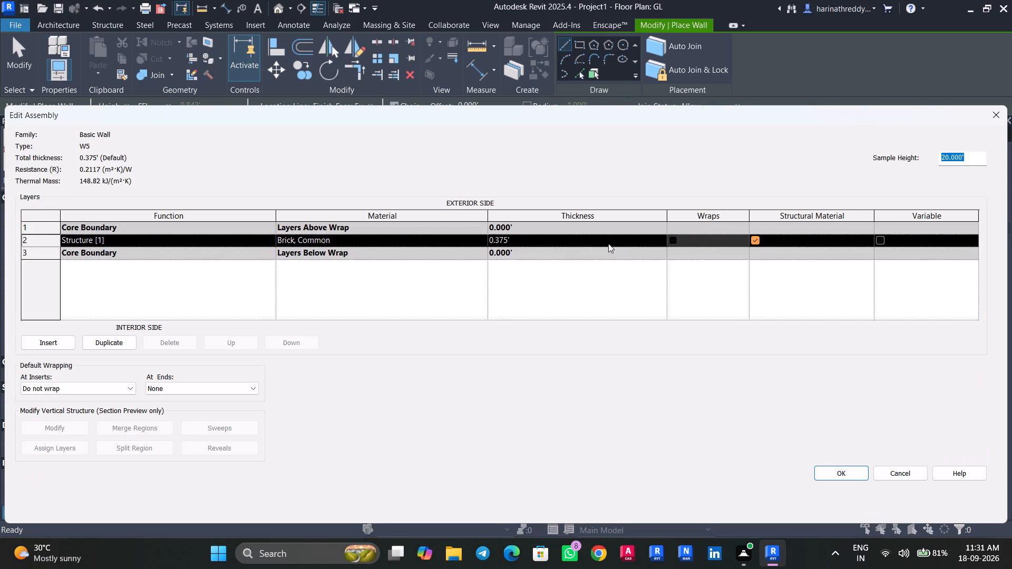
pyautogui.click(599, 244)
pyautogui.write("0.75'")
pyautogui.press('Return')
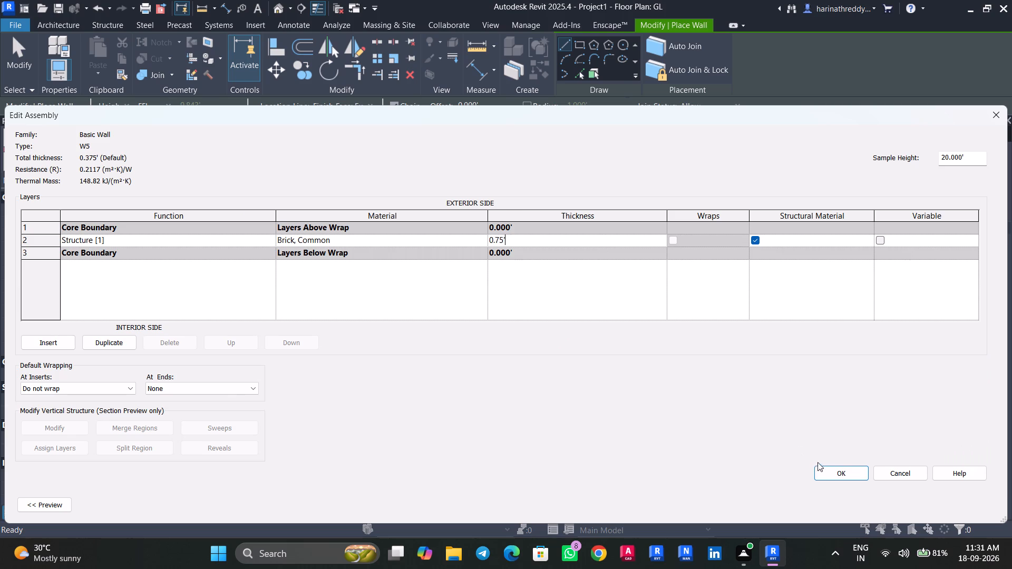
pyautogui.click(821, 464)
pyautogui.click(826, 471)
pyautogui.click(976, 503)
pyautogui.click(850, 499)
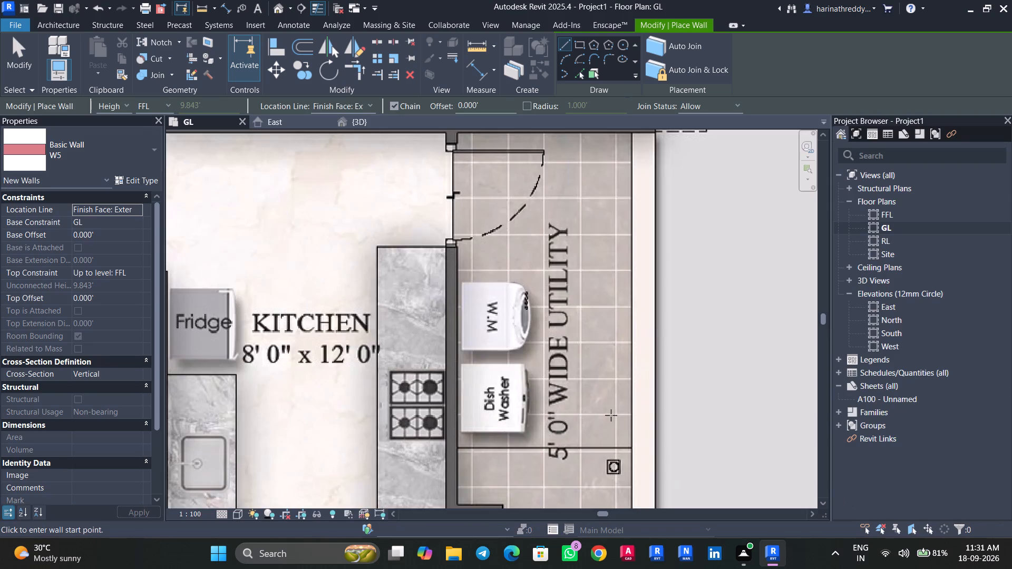
# Draw a W5 wall about 12.6' long along the utility's outer edge, from the kitchen-side corner to the drawing room wall.
pyautogui.scroll(-5, 610, 411)
pyautogui.moveTo(622, 404); pyautogui.dragTo(603, 349, button='middle')
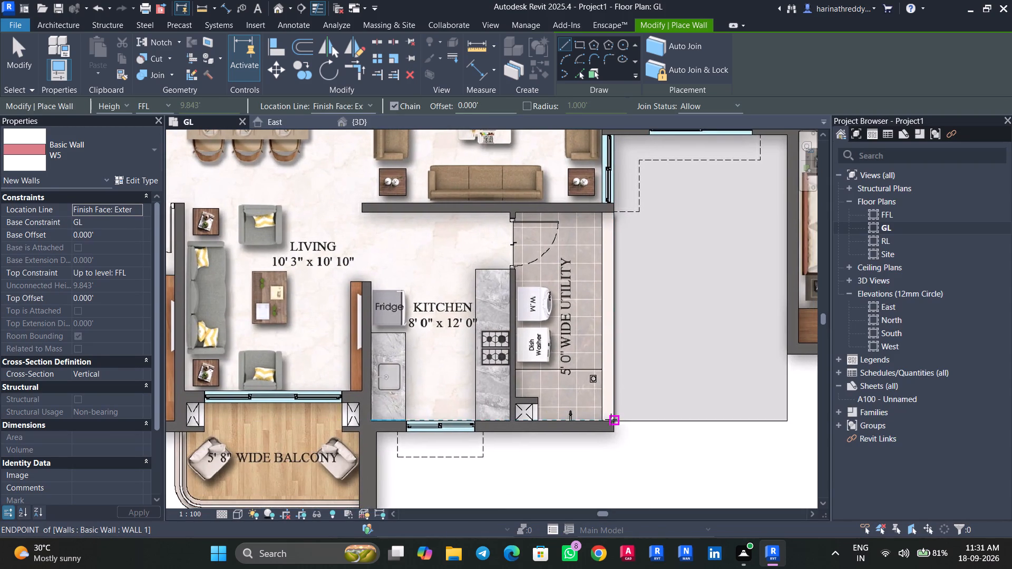
pyautogui.click(611, 419)
pyautogui.press('space')
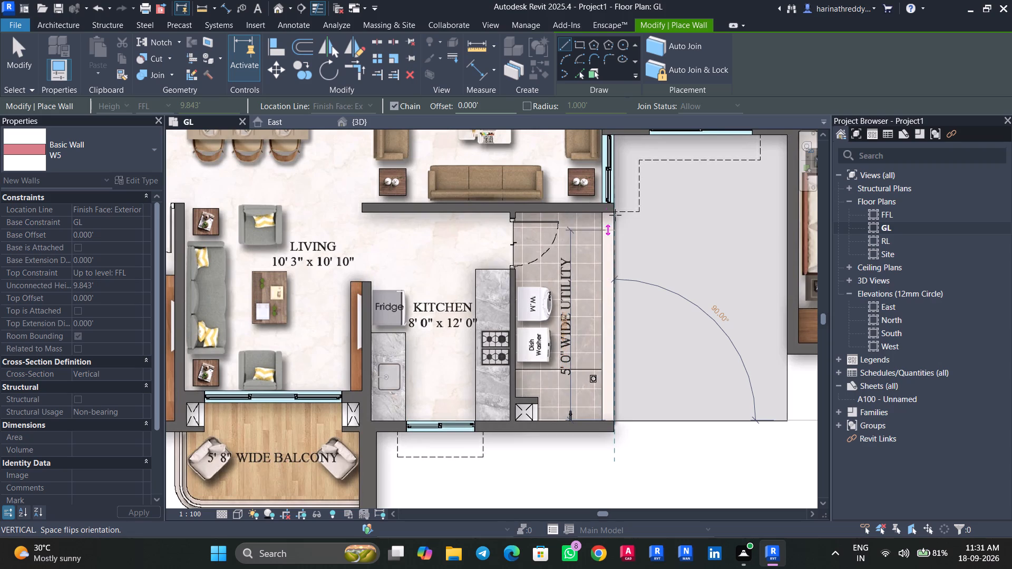
pyautogui.scroll(9, 617, 210)
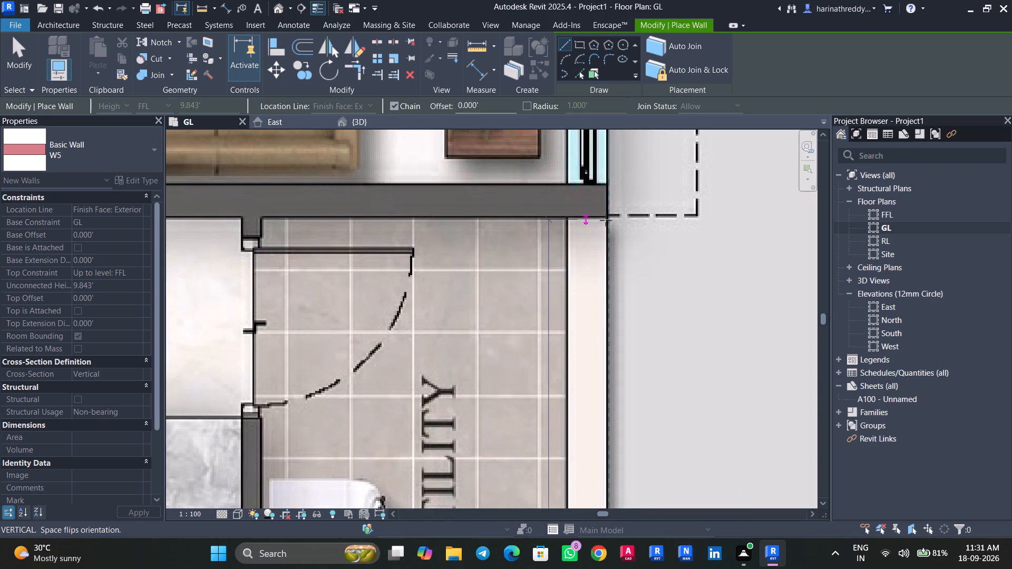
pyautogui.click(606, 217)
pyautogui.press('Escape')
pyautogui.press('Escape')
pyautogui.press('Escape')
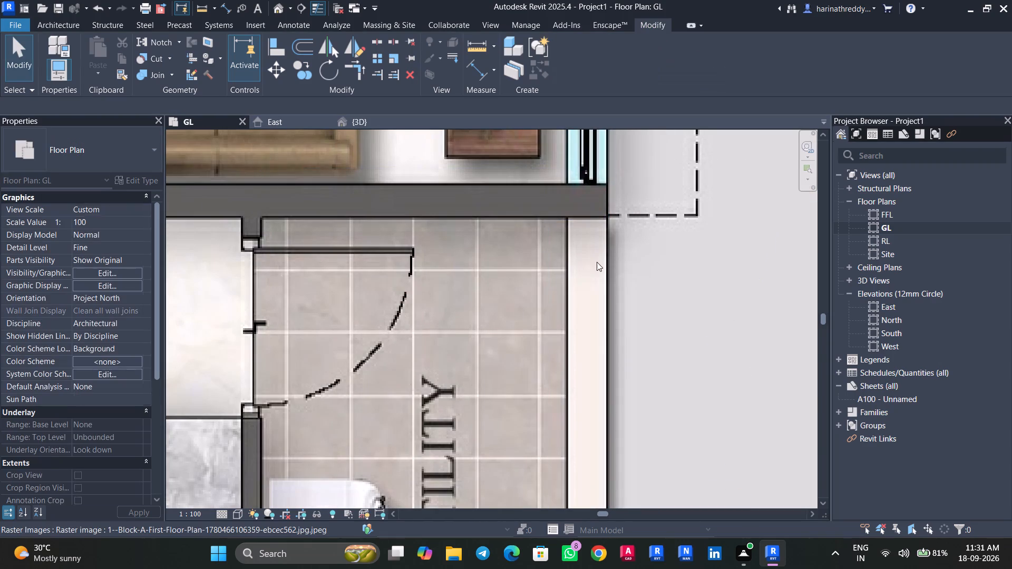
# In the 3D view, set the top offset of the utility's new W5 wall to -5'.
pyautogui.click(358, 121)
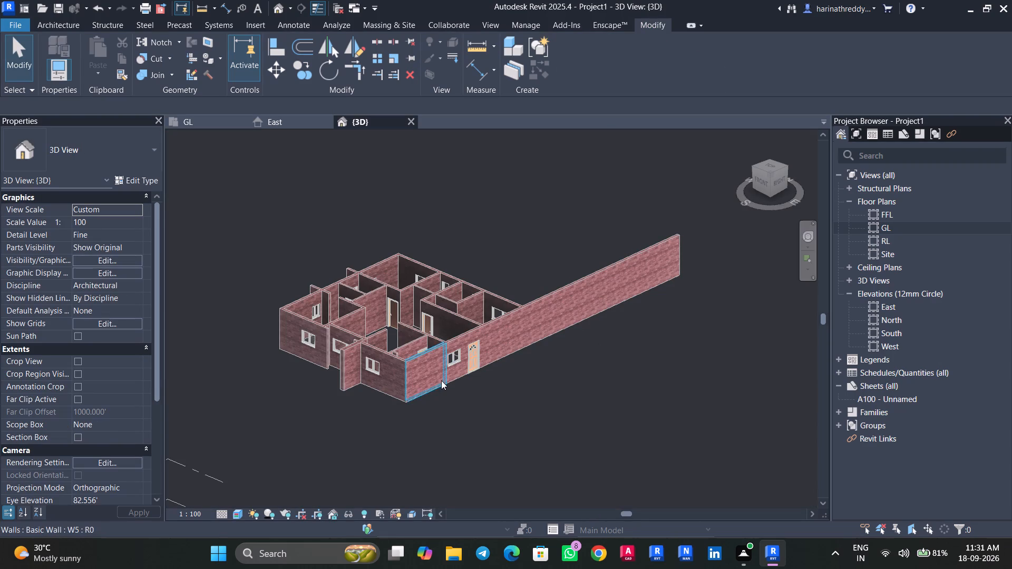
pyautogui.scroll(-2, 441, 380)
pyautogui.keyDown('shift'); pyautogui.moveTo(304, 392); pyautogui.dragTo(420, 478, button='middle'); pyautogui.keyUp('shift')
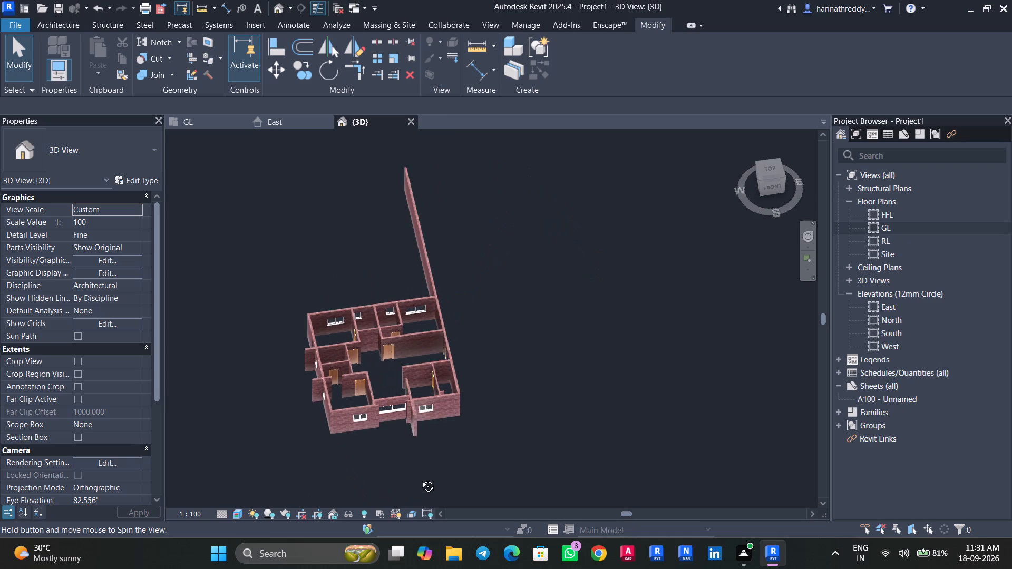
pyautogui.keyDown('shift'); pyautogui.moveTo(420, 478); pyautogui.dragTo(318, 414, button='middle'); pyautogui.keyUp('shift')
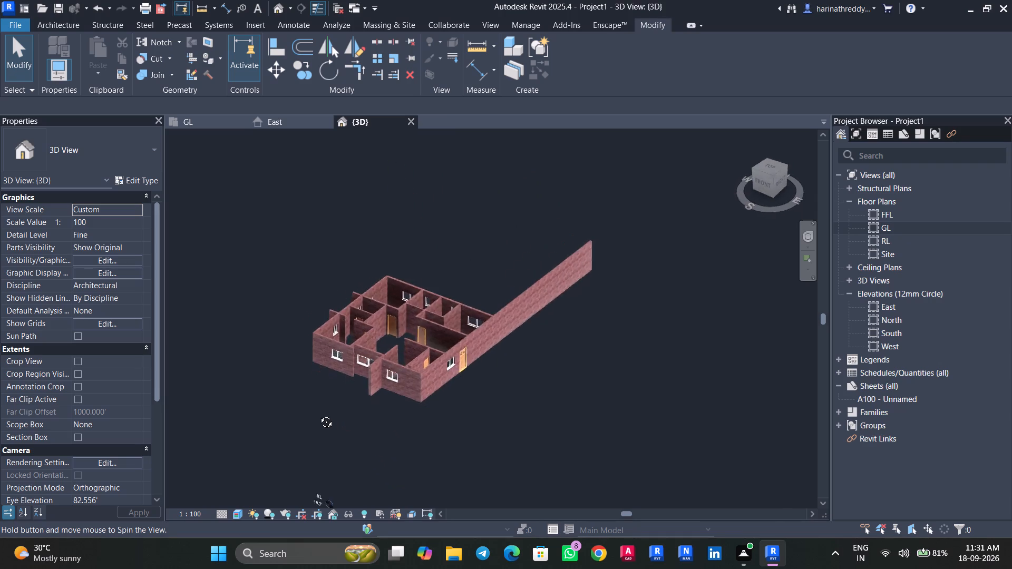
pyautogui.keyDown('shift'); pyautogui.moveTo(318, 414); pyautogui.dragTo(239, 385, button='middle'); pyautogui.keyUp('shift')
pyautogui.scroll(8, 460, 361)
pyautogui.click(368, 368)
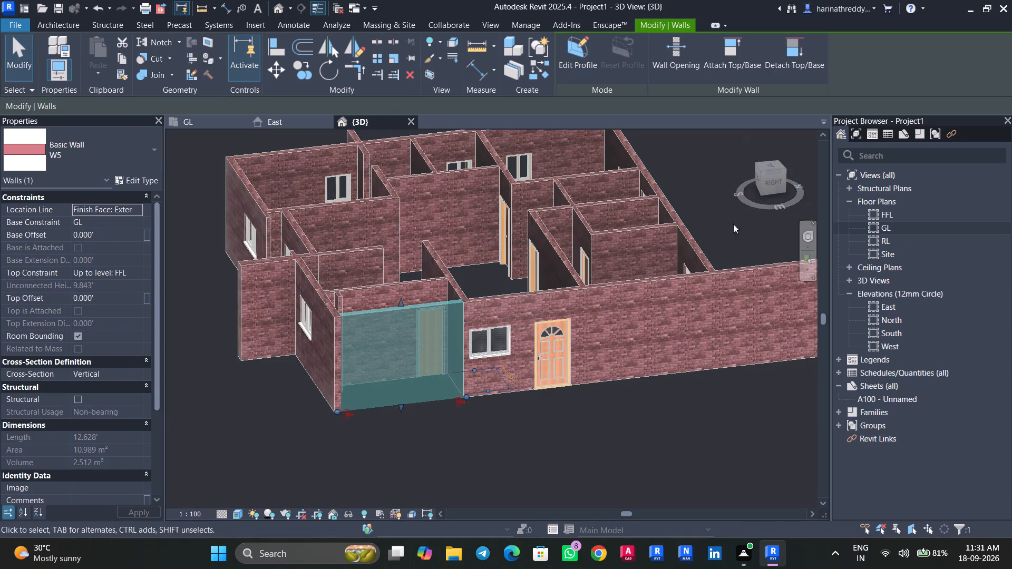
pyautogui.click(770, 183)
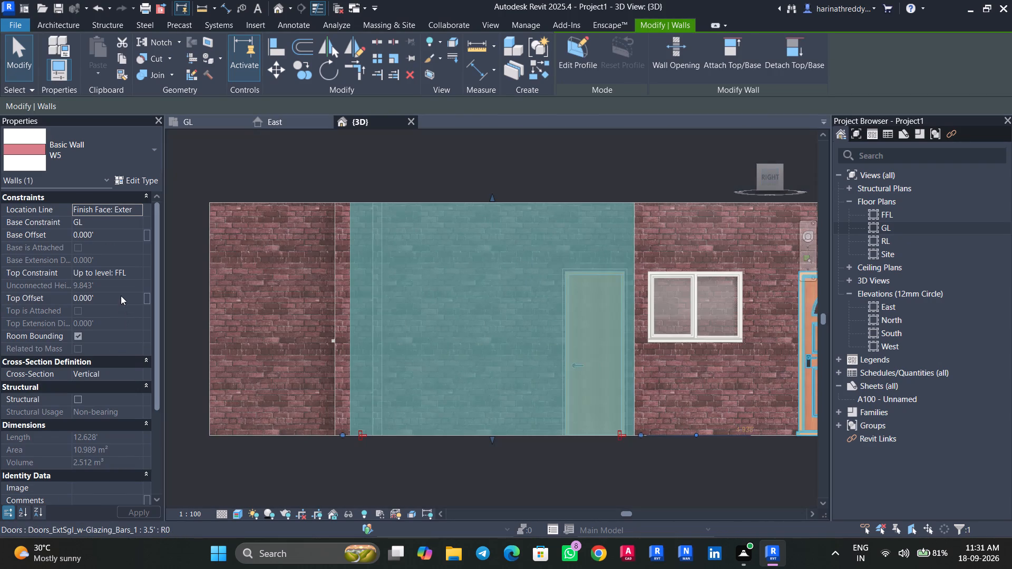
pyautogui.click(119, 296)
pyautogui.write("-5'")
pyautogui.press('Return')
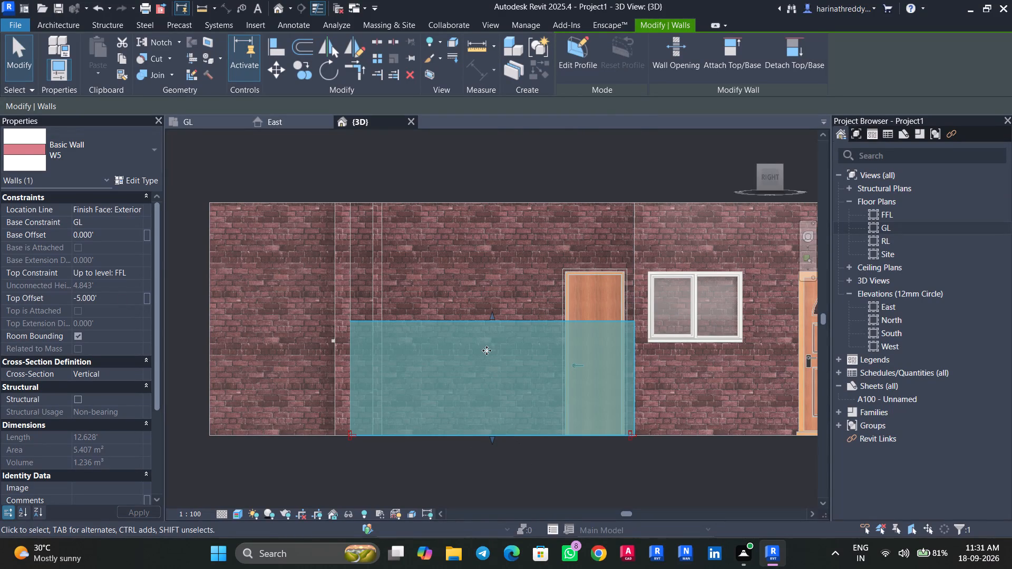
# Lower the top of the utility's W5 wall further and set its top offset to -6'.
pyautogui.moveTo(492, 315); pyautogui.dragTo(486, 354)
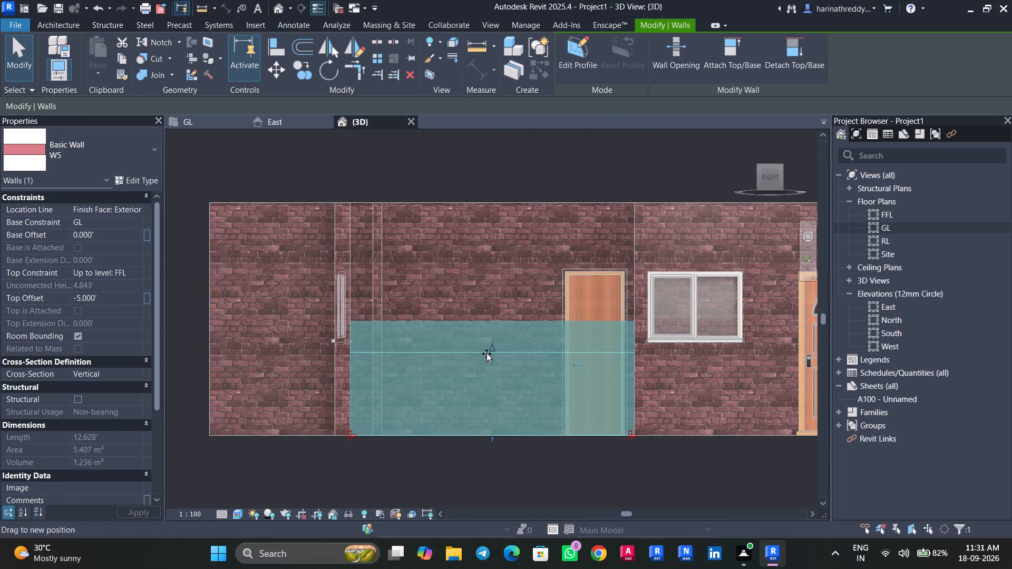
pyautogui.moveTo(486, 354); pyautogui.dragTo(486, 356)
pyautogui.click(123, 299)
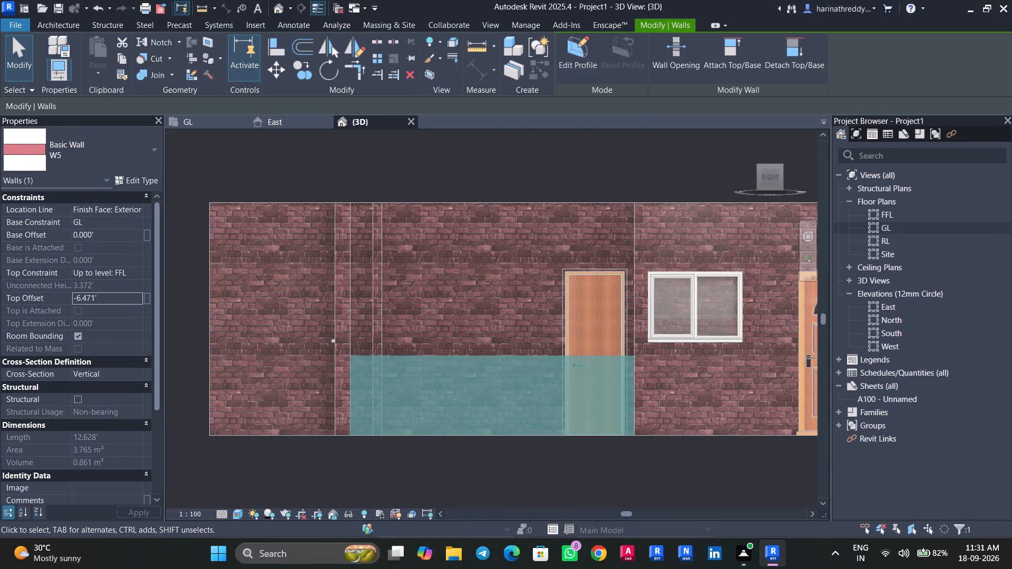
pyautogui.write("-6'")
pyautogui.press('Return')
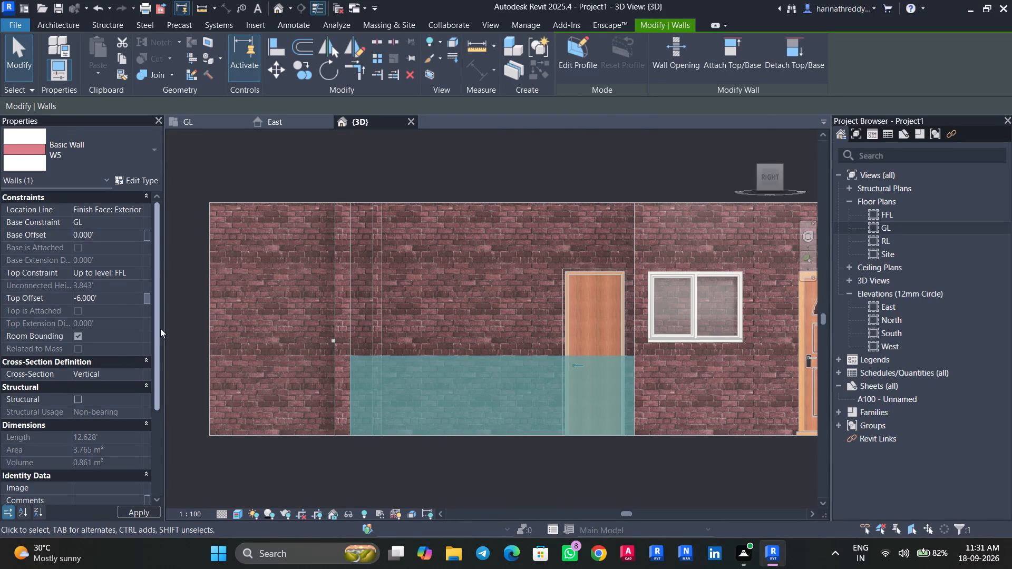
pyautogui.click(259, 460)
# Inspect the low utility wall and the adjoining walls of the flat in 3D from several angles.
pyautogui.keyDown('shift'); pyautogui.moveTo(228, 423); pyautogui.dragTo(255, 530, button='middle'); pyautogui.keyUp('shift')
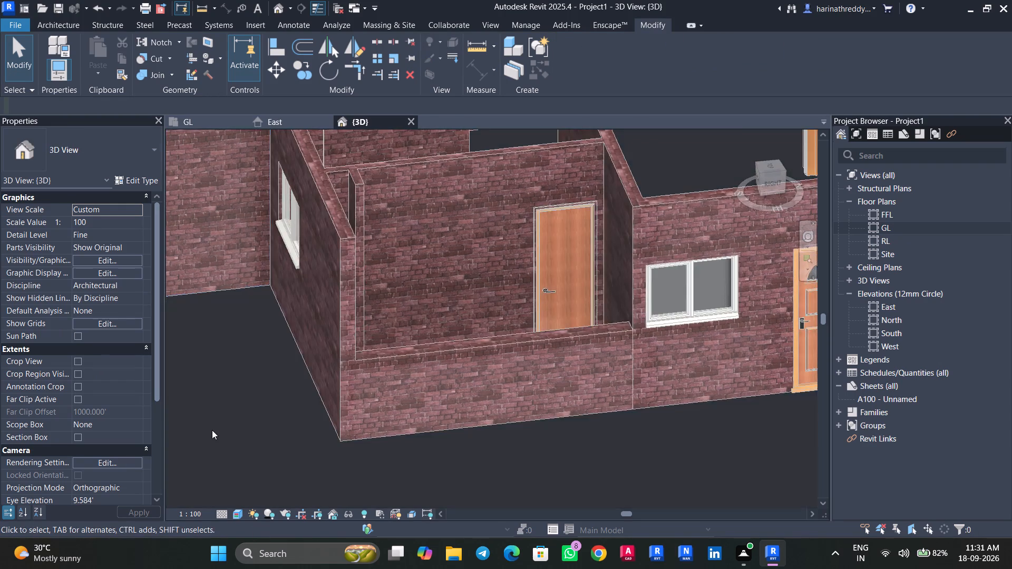
pyautogui.scroll(-5, 212, 430)
pyautogui.moveTo(212, 430); pyautogui.dragTo(271, 459, button='middle')
pyautogui.moveTo(248, 452); pyautogui.dragTo(476, 437, button='middle')
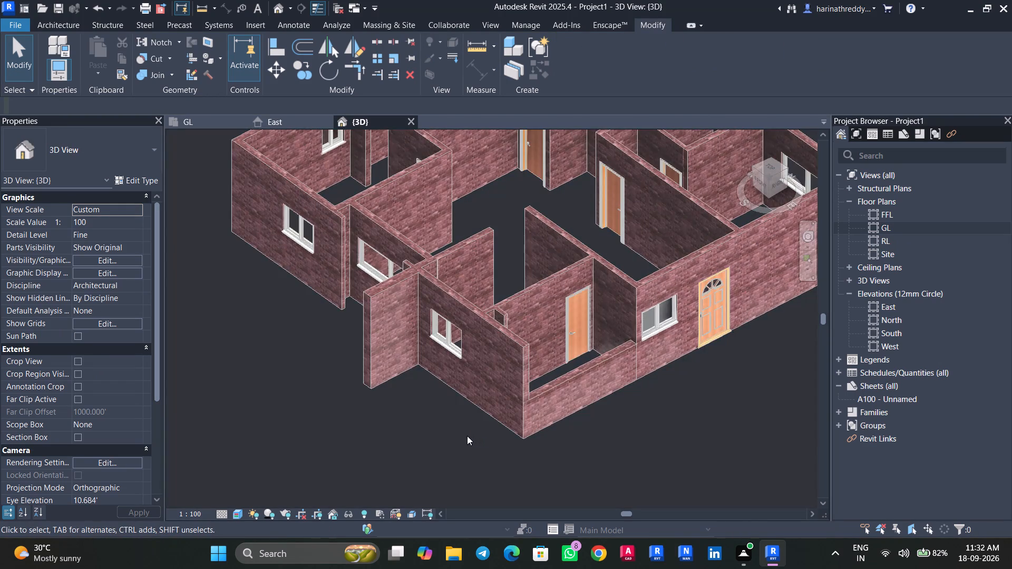
pyautogui.scroll(-3, 467, 436)
# In the GL floor plan, examine the living room balcony, the kitchen and utility side, and the rooms around the dining area.
pyautogui.click(206, 123)
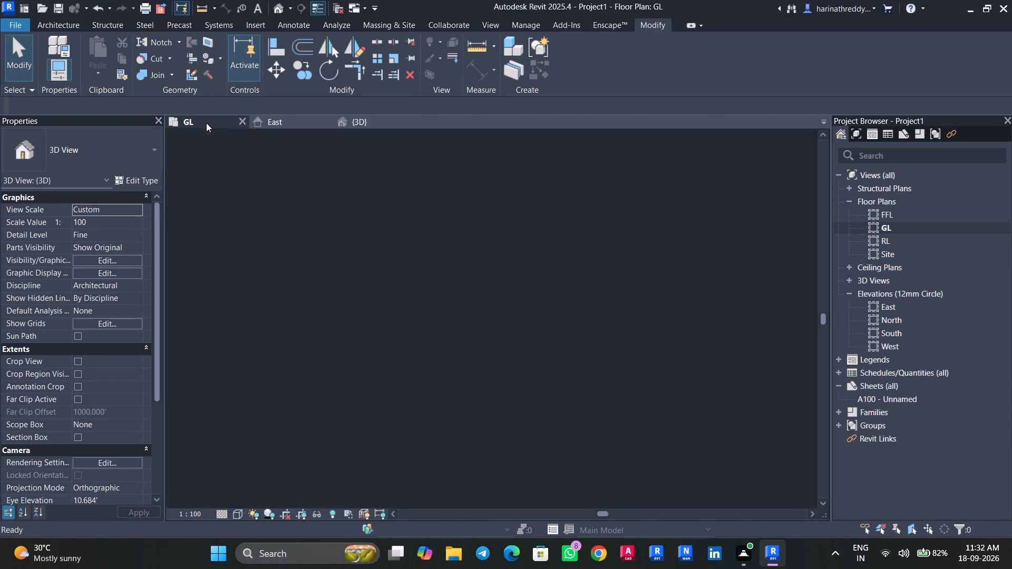
pyautogui.scroll(-13, 348, 378)
pyautogui.moveTo(442, 434); pyautogui.dragTo(485, 372, button='middle')
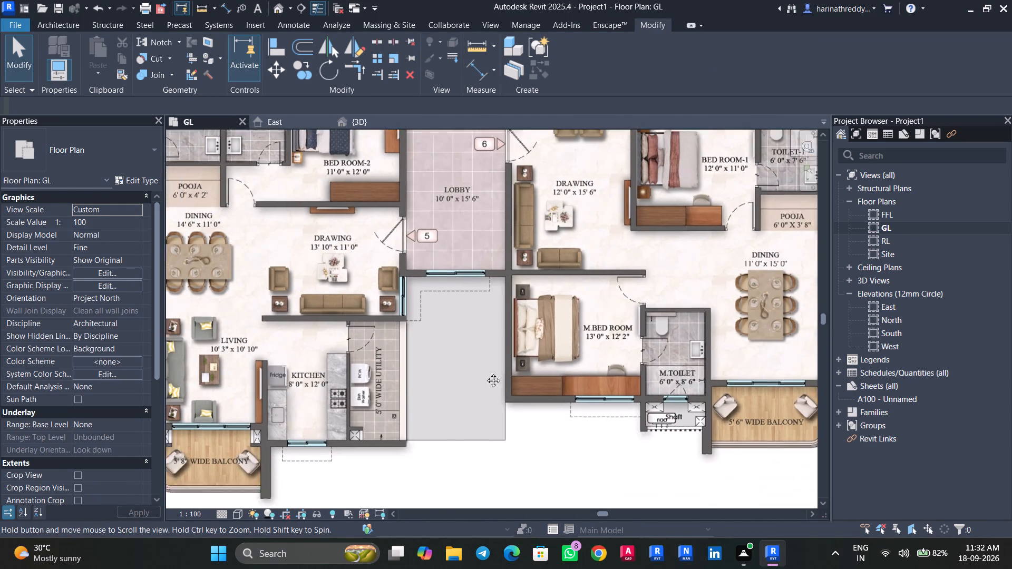
pyautogui.moveTo(485, 372); pyautogui.dragTo(579, 332, button='middle')
pyautogui.scroll(3, 459, 414)
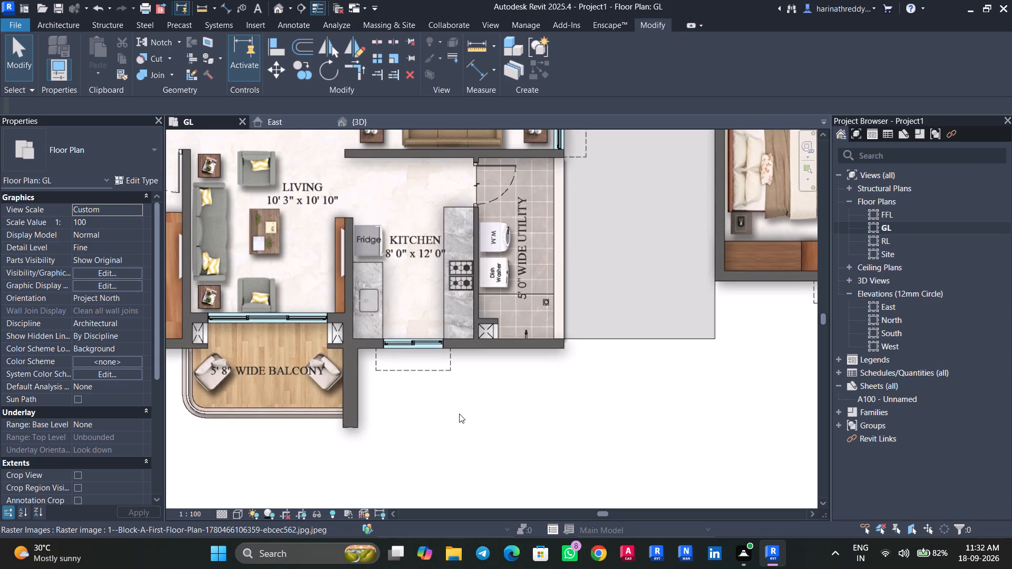
pyautogui.moveTo(429, 418); pyautogui.dragTo(517, 405, button='middle')
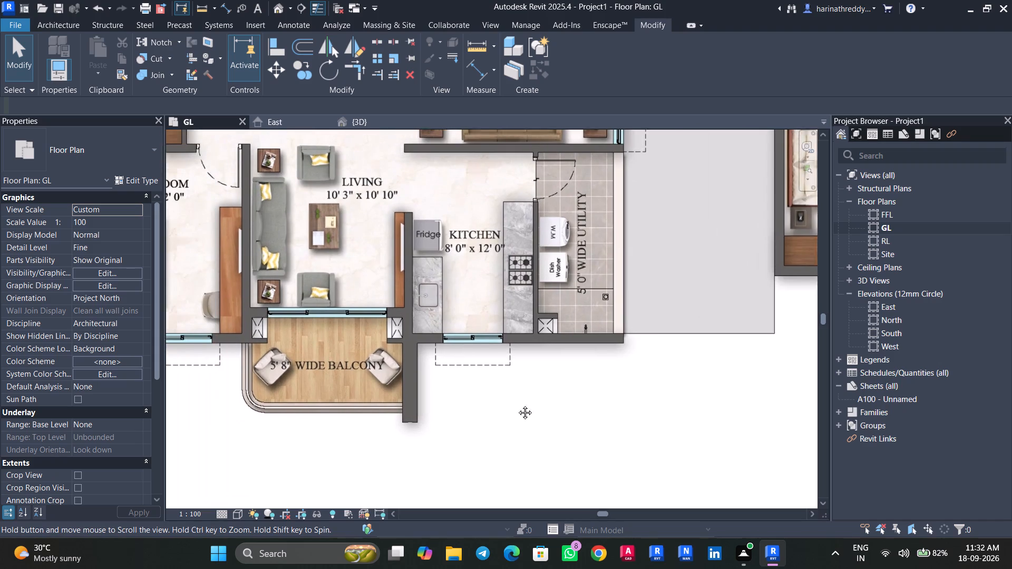
pyautogui.moveTo(517, 405); pyautogui.dragTo(539, 406, button='middle')
pyautogui.scroll(3, 355, 428)
pyautogui.moveTo(354, 428); pyautogui.dragTo(369, 447, button='middle')
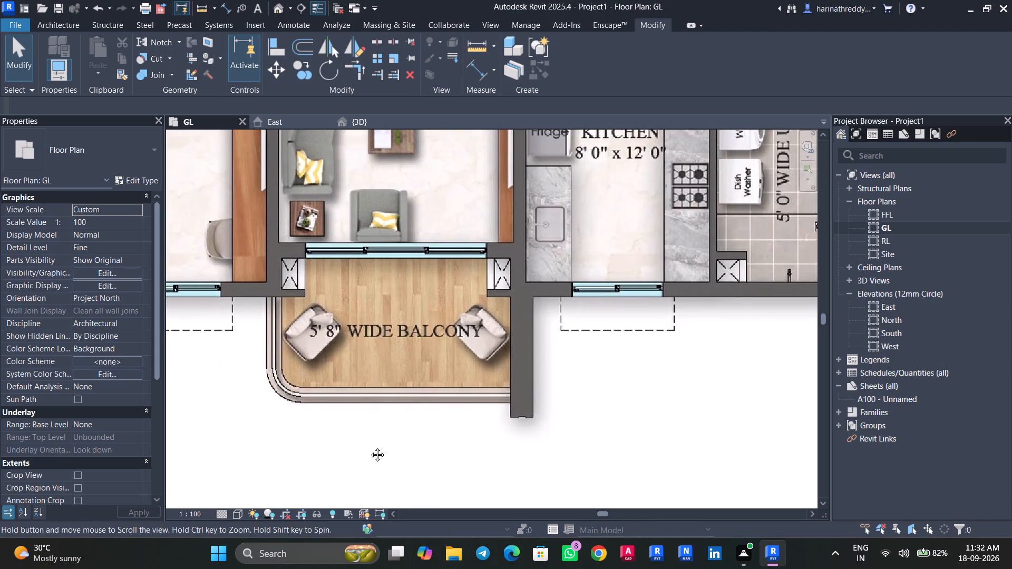
pyautogui.moveTo(369, 447); pyautogui.dragTo(373, 452, button='middle')
pyautogui.scroll(1, 373, 452)
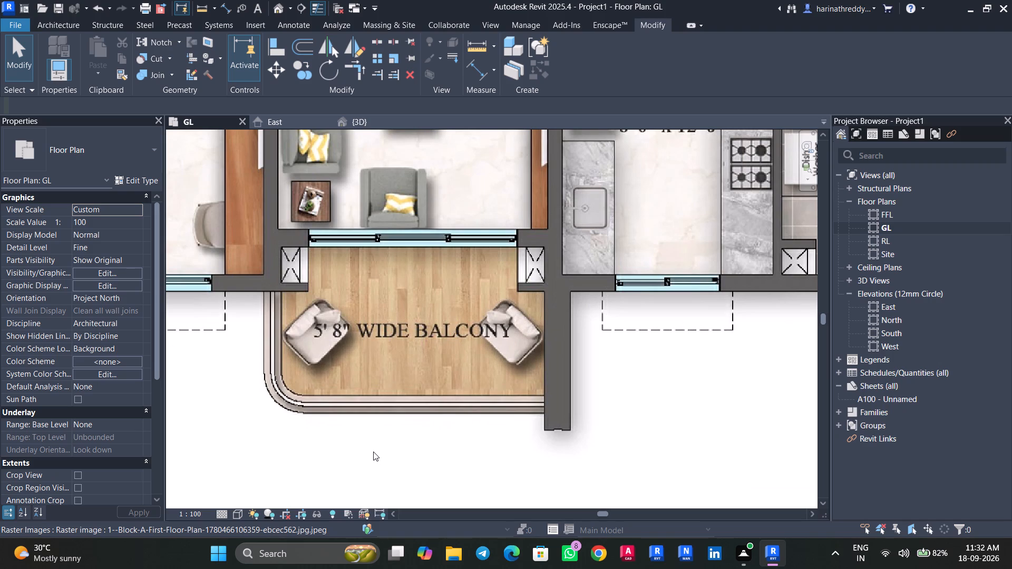
pyautogui.scroll(2, 351, 407)
pyautogui.scroll(-1, 353, 407)
pyautogui.scroll(7, 353, 407)
pyautogui.scroll(-5, 322, 423)
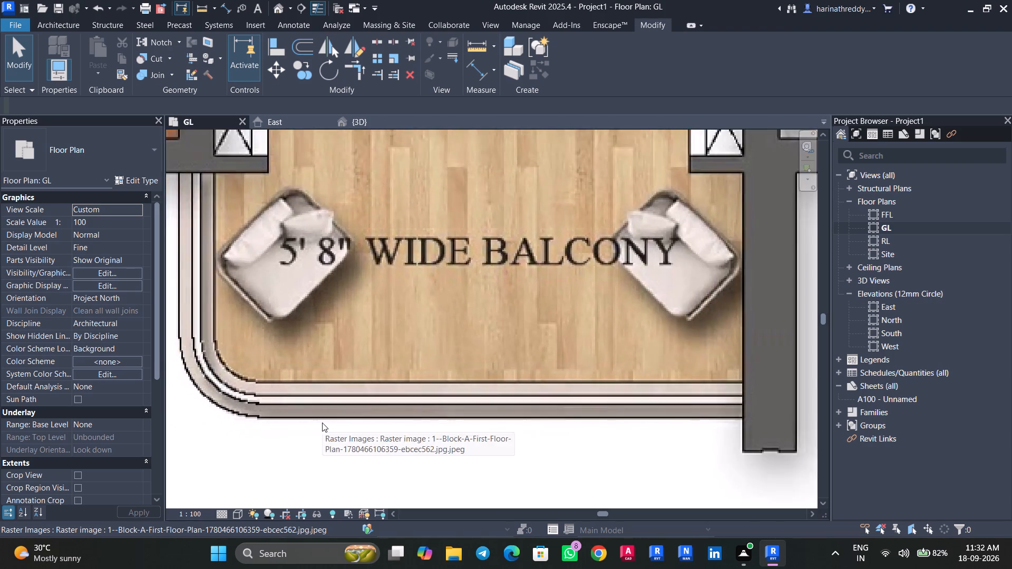
pyautogui.scroll(-6, 322, 423)
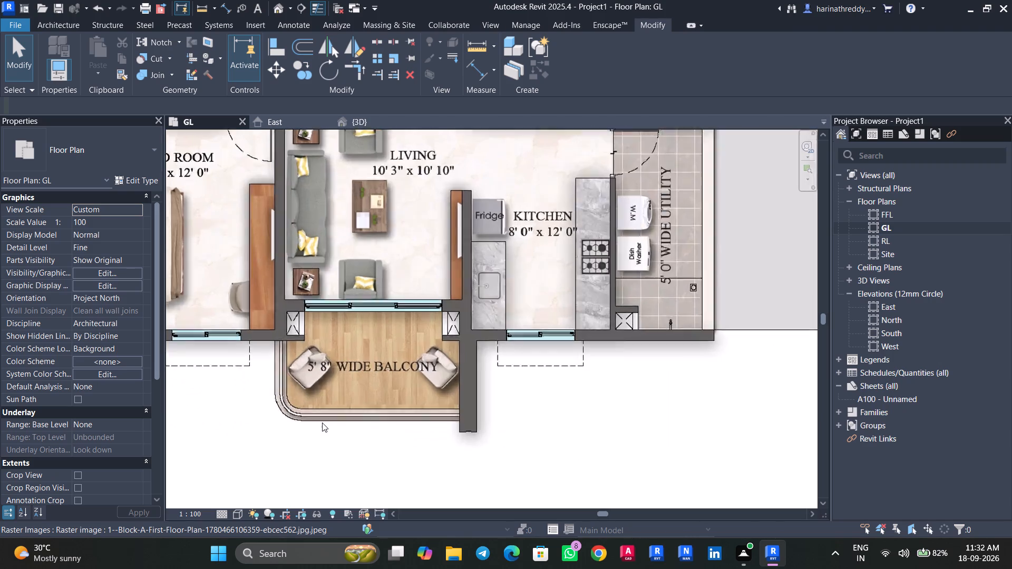
pyautogui.scroll(-7, 322, 423)
pyautogui.scroll(10, 291, 225)
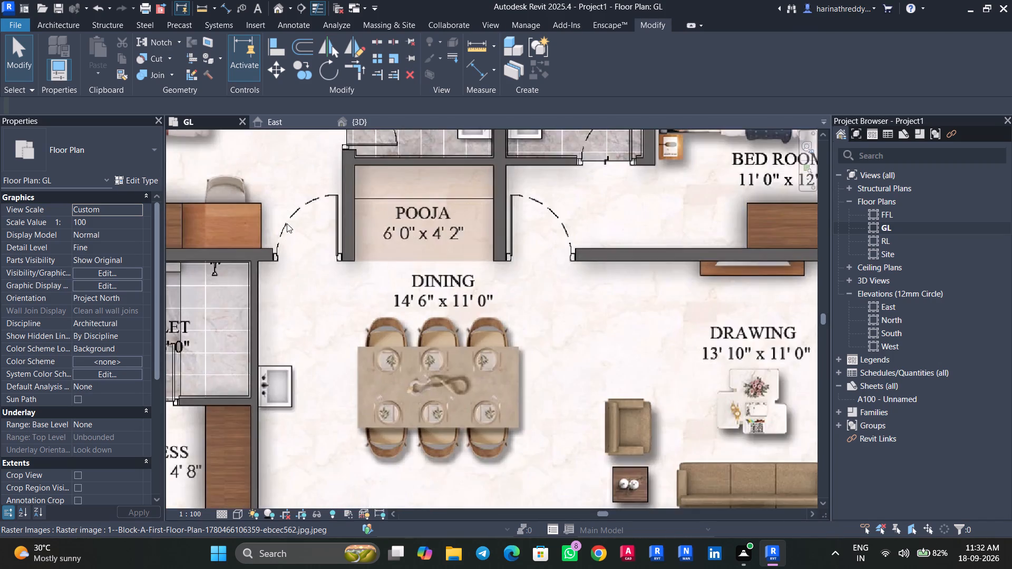
pyautogui.moveTo(318, 289); pyautogui.dragTo(474, 413, button='middle')
pyautogui.scroll(-6, 477, 411)
pyautogui.moveTo(490, 428); pyautogui.dragTo(435, 392, button='middle')
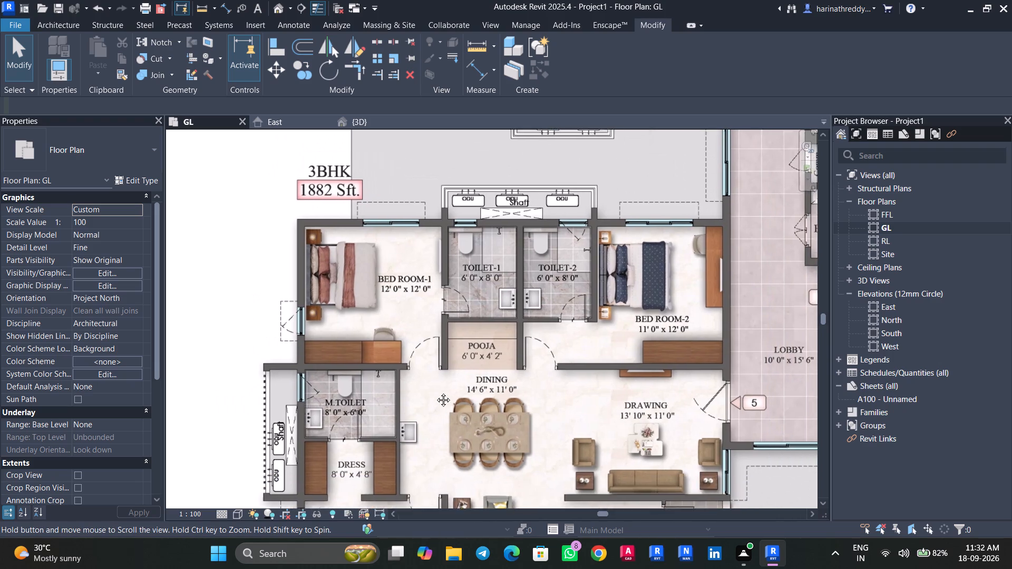
pyautogui.moveTo(435, 392); pyautogui.dragTo(429, 387, button='middle')
pyautogui.scroll(2, 420, 390)
pyautogui.scroll(-3, 420, 390)
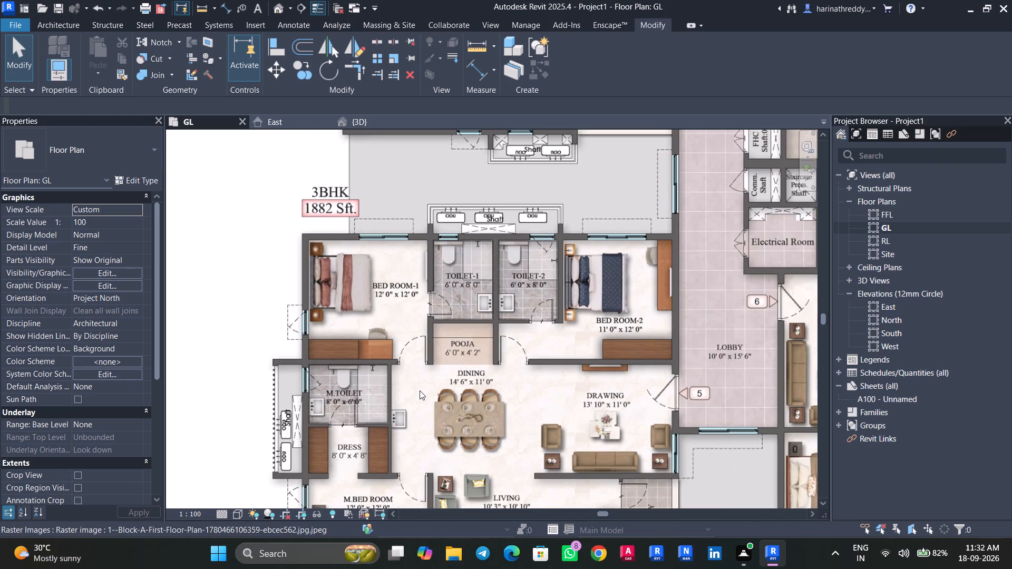
# Set the floor plan image's draw layer to Background in the GL plan.
pyautogui.scroll(8, 468, 174)
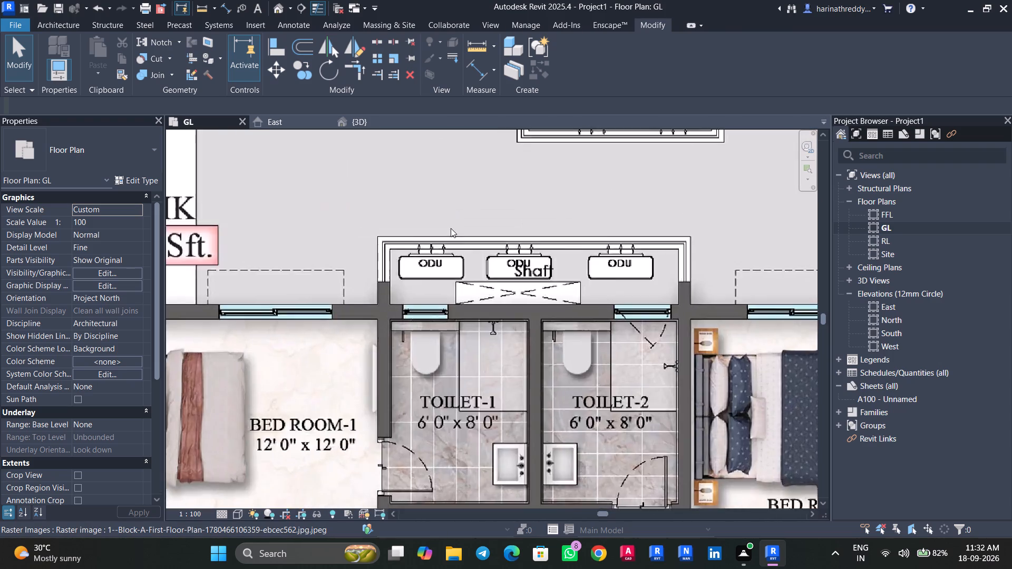
pyautogui.scroll(2, 451, 228)
pyautogui.scroll(-2, 323, 351)
pyautogui.moveTo(320, 349); pyautogui.dragTo(300, 339, button='middle')
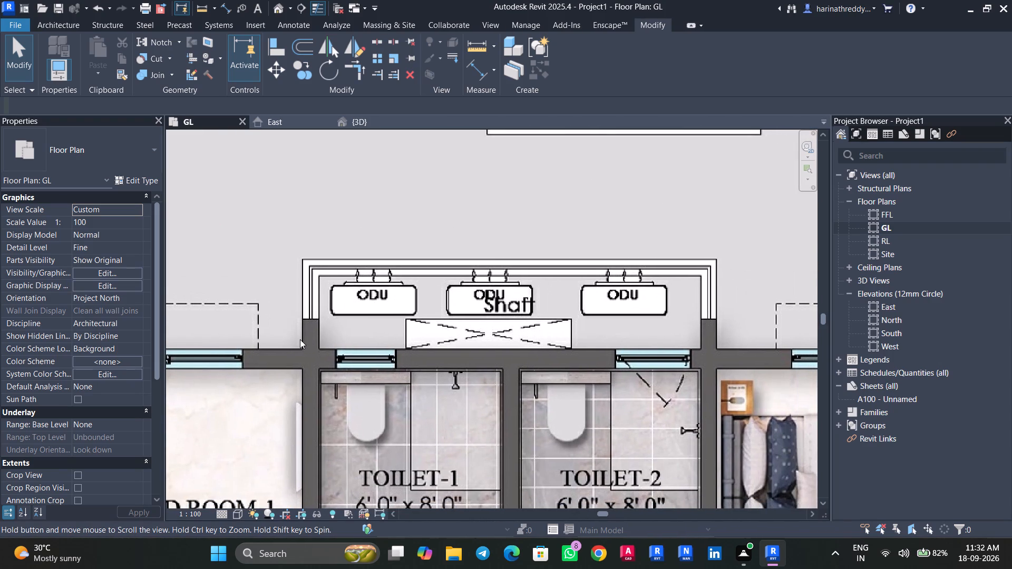
pyautogui.click(218, 238)
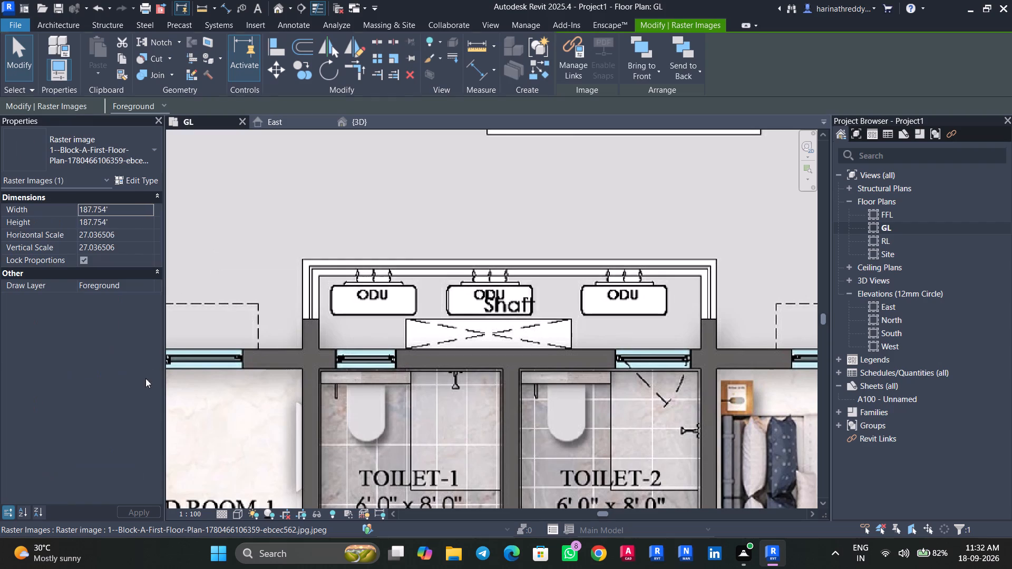
pyautogui.click(144, 283)
pyautogui.click(133, 297)
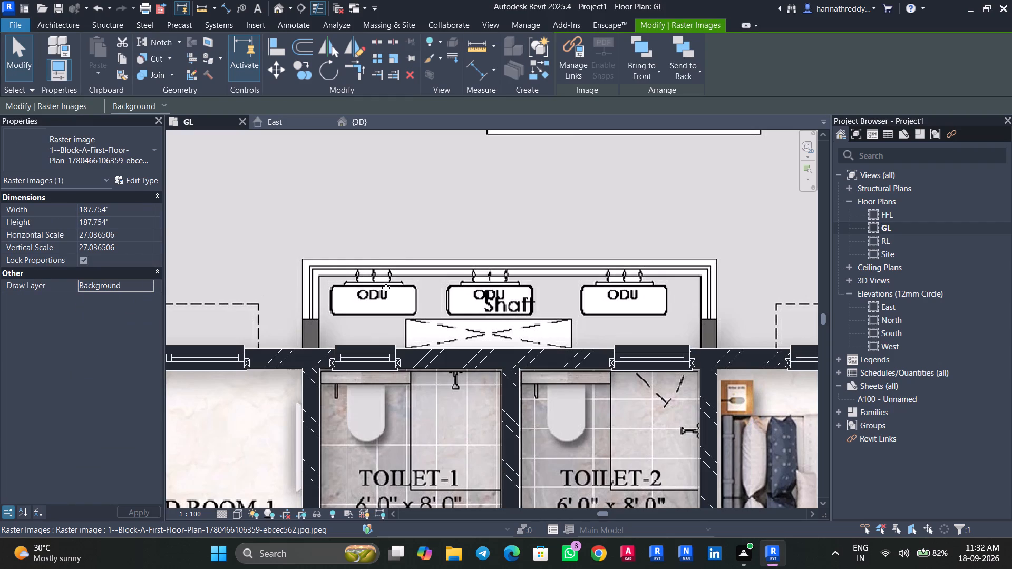
pyautogui.press('Escape')
pyautogui.press('Escape')
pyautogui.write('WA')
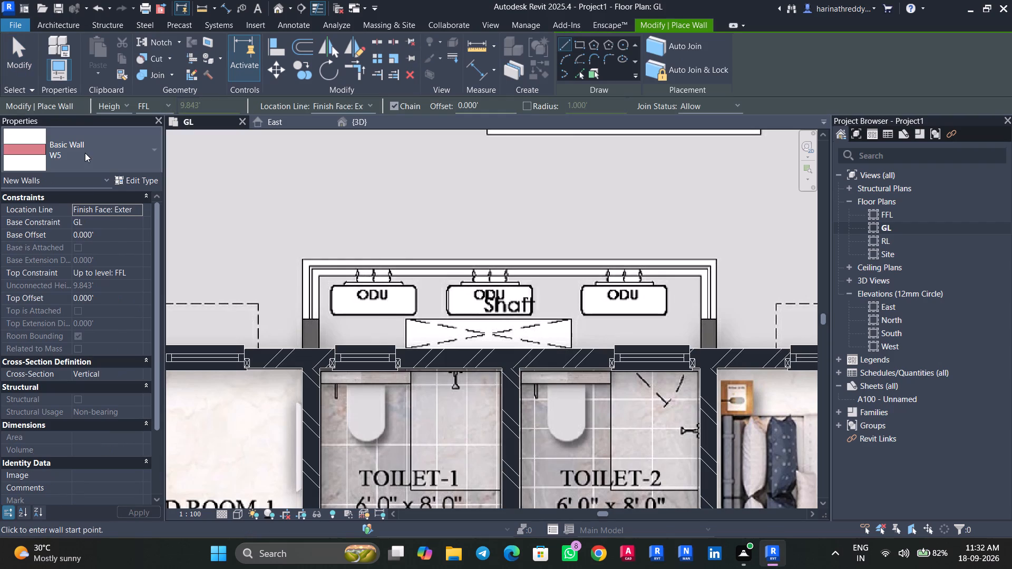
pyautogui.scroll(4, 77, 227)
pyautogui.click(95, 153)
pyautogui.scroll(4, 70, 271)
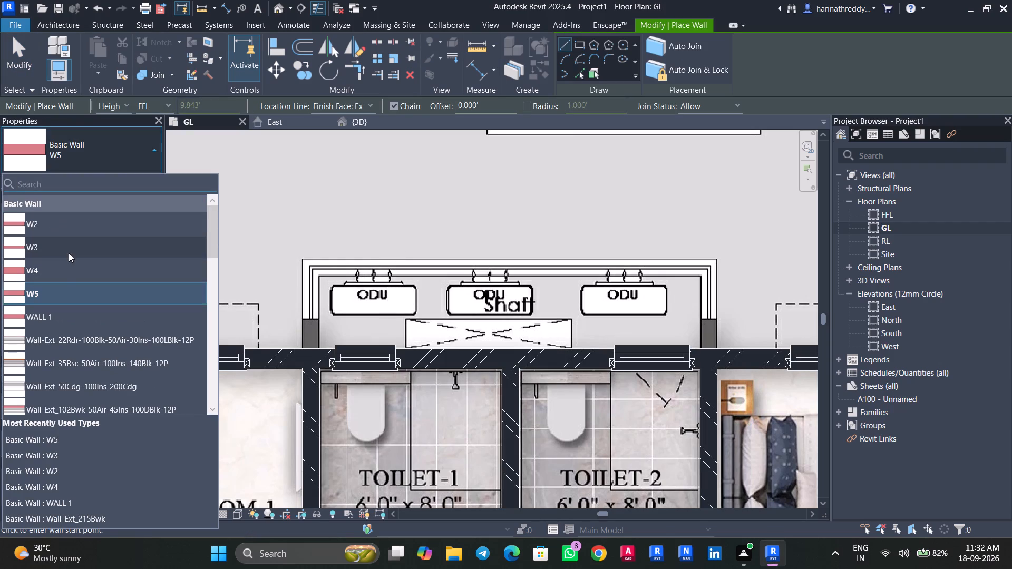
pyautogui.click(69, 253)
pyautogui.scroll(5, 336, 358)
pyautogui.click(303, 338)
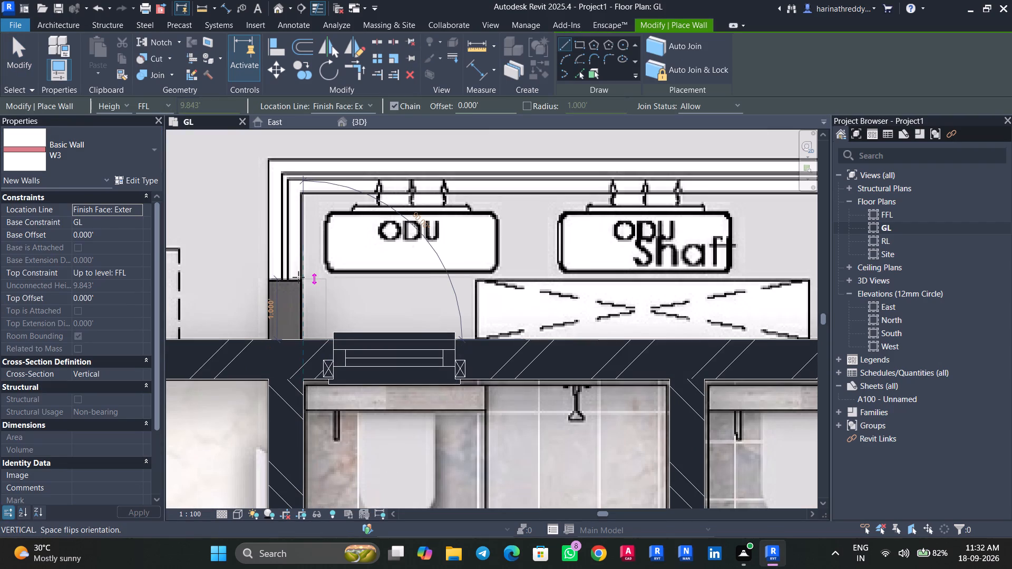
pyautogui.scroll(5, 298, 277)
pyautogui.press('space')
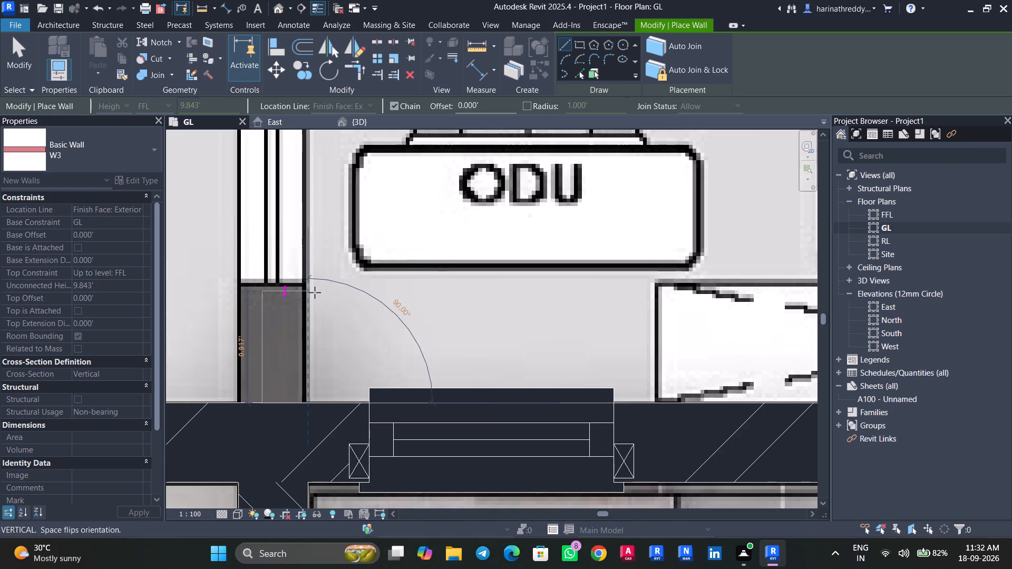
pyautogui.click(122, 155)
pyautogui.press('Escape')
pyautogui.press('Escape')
# Draw a W2 wall stub about 0.92' long outward from the exterior wall, at the shaft's end beside Bed Room-1 and Toilet-1.
pyautogui.click(123, 155)
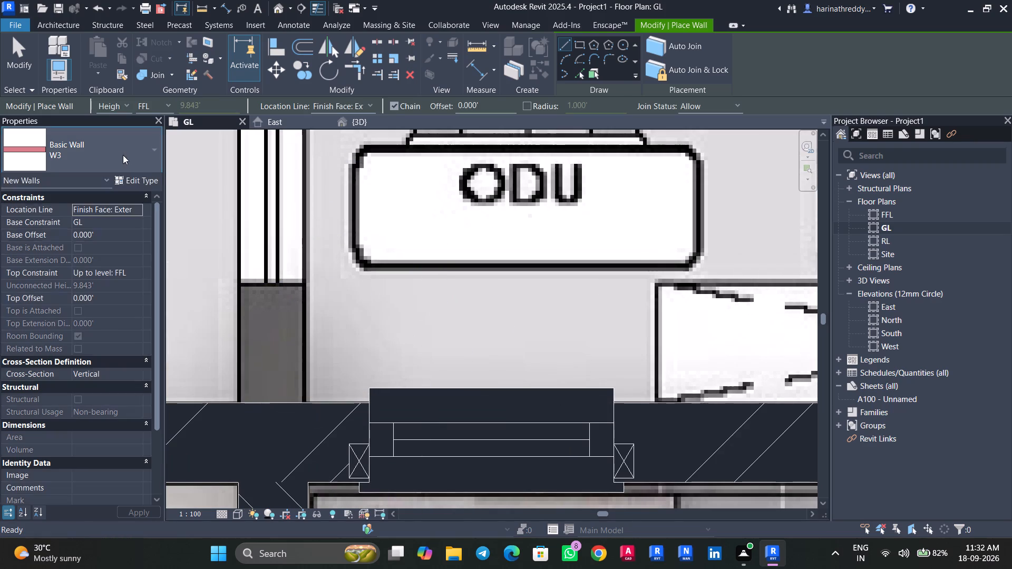
pyautogui.scroll(3, 59, 256)
pyautogui.click(73, 224)
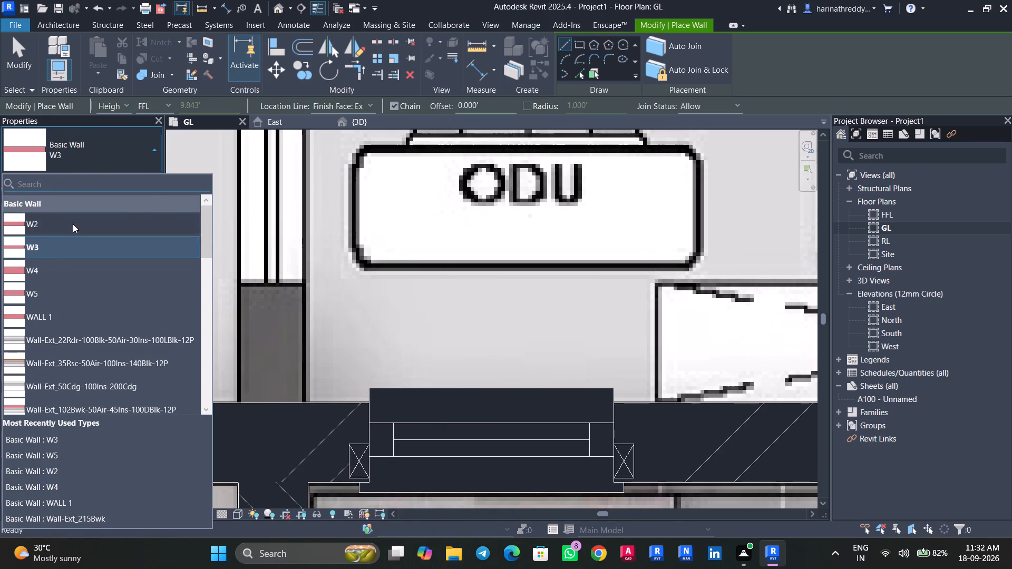
pyautogui.click(307, 402)
pyautogui.press('space')
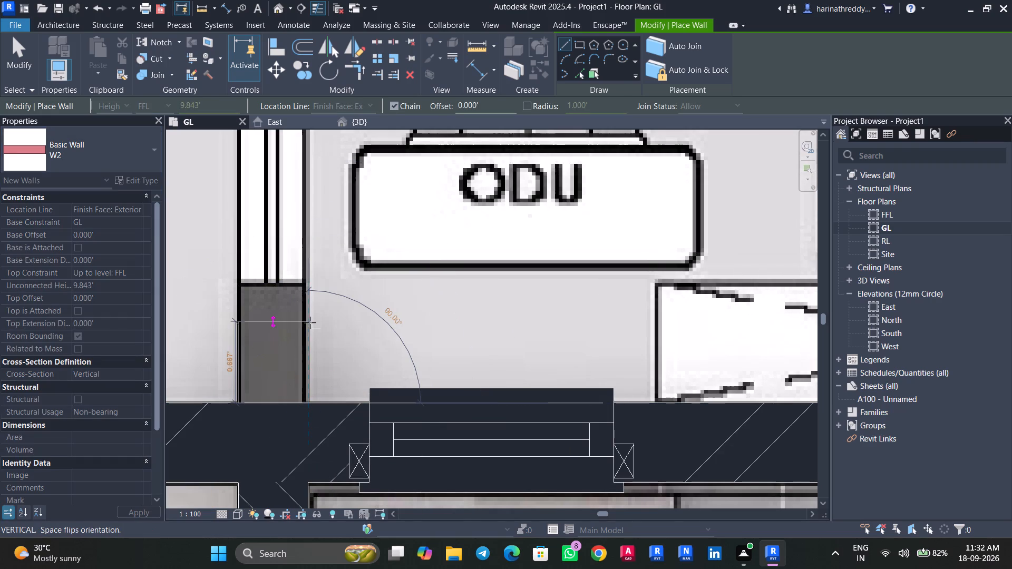
pyautogui.scroll(-6, 306, 279)
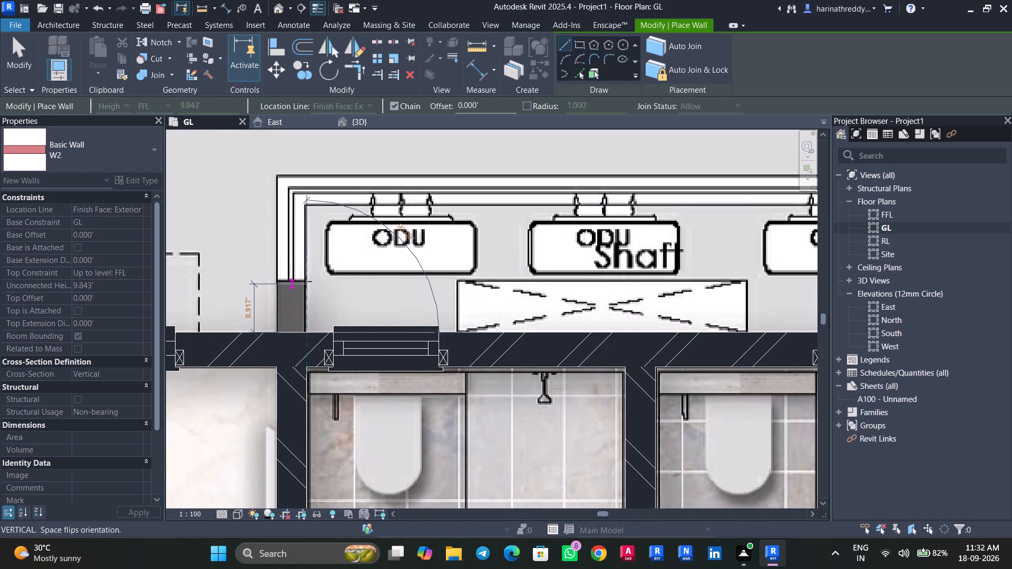
pyautogui.click(306, 281)
pyautogui.press('Escape')
pyautogui.press('Escape')
# Draw a W2 wall stub about 0.88' long outward from the exterior wall, at the shaft's end beside Toilet-2 and Bed Room-2.
pyautogui.moveTo(445, 317); pyautogui.dragTo(0, 420, button='middle')
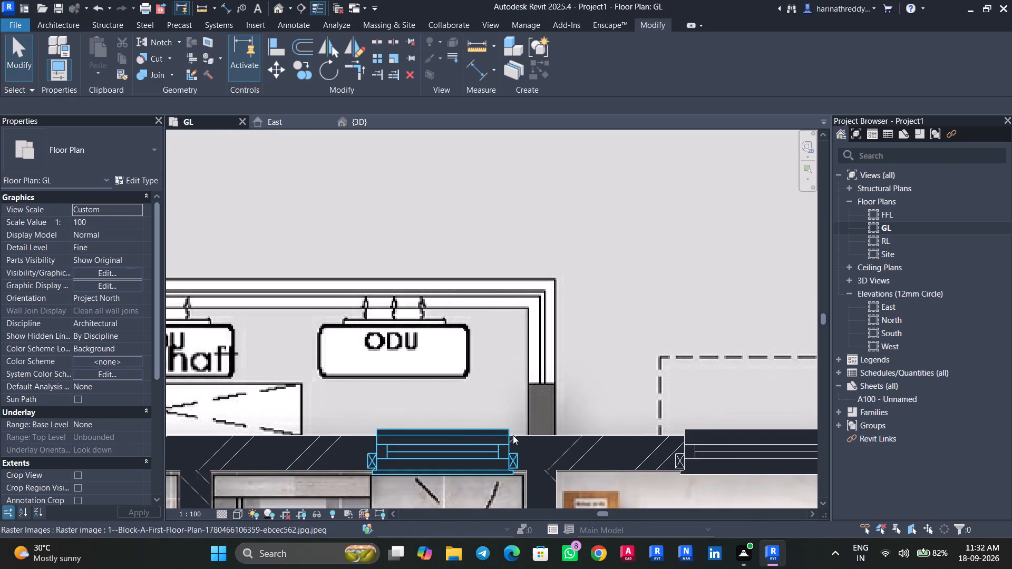
pyautogui.press('Return')
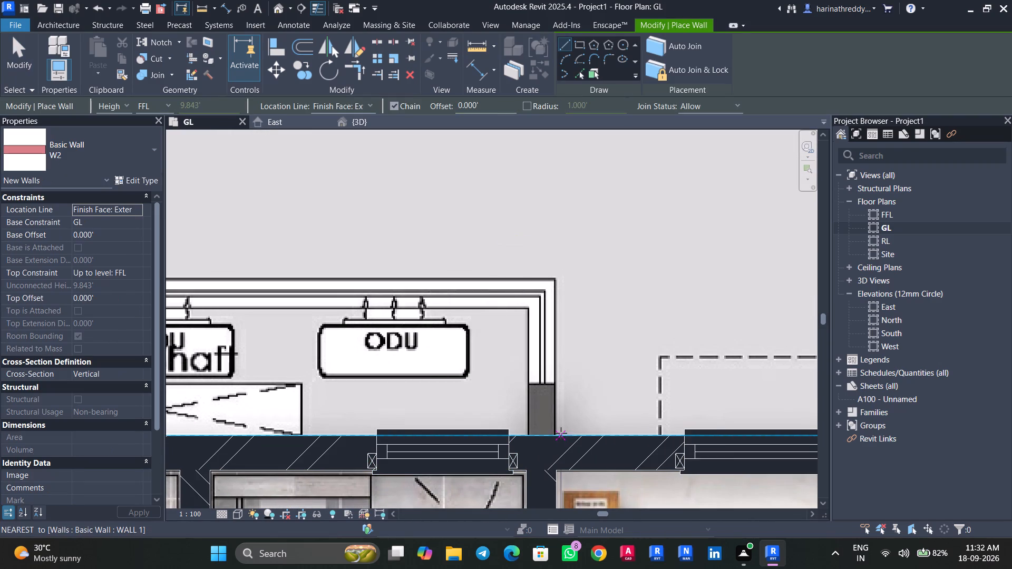
pyautogui.scroll(9, 554, 432)
pyautogui.click(557, 442)
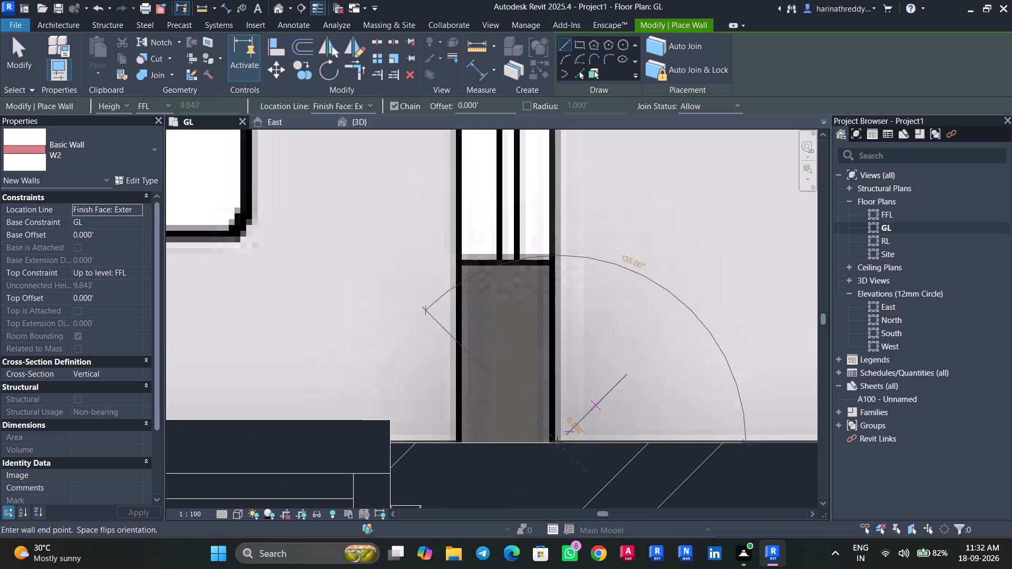
pyautogui.press('space')
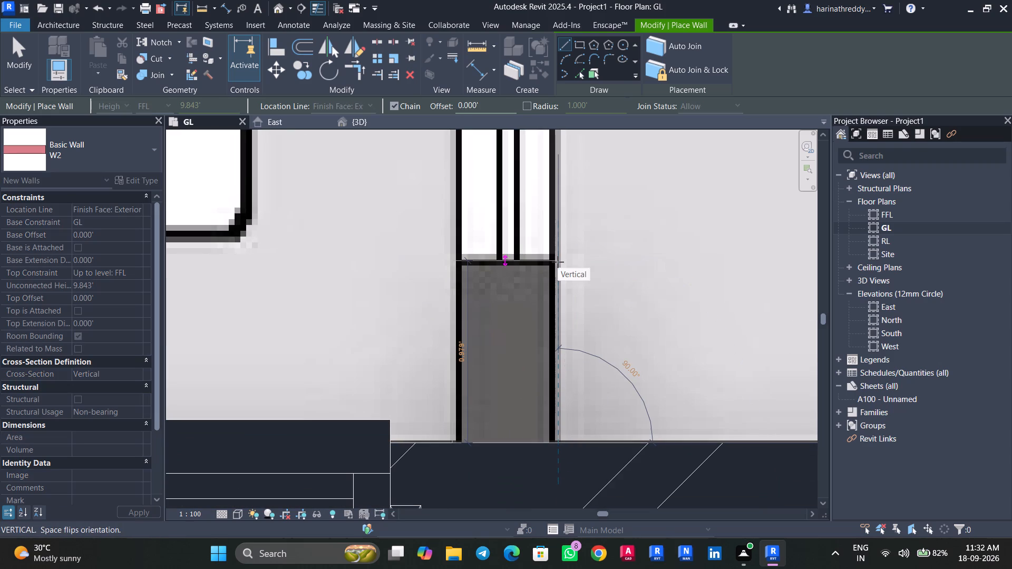
pyautogui.click(556, 261)
pyautogui.press('Escape')
pyautogui.press('Escape')
pyautogui.press('Escape')
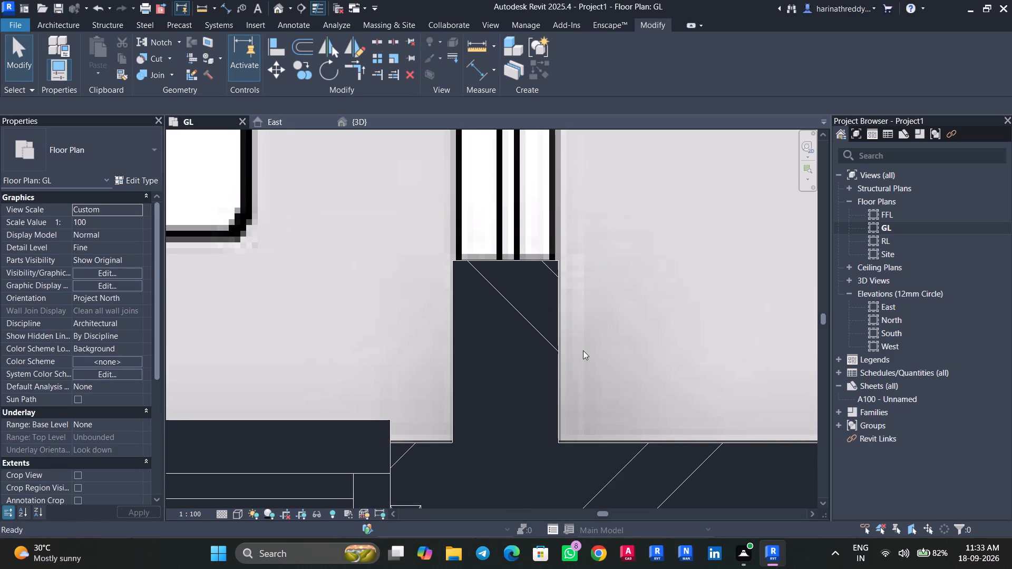
# Examine the traced 1882 Sft. 3BHK flat and the neighbouring flats on the floor plan image for remaining walls.
pyautogui.scroll(-20, 583, 350)
pyautogui.scroll(-1, 583, 350)
pyautogui.moveTo(546, 434); pyautogui.dragTo(513, 280, button='middle')
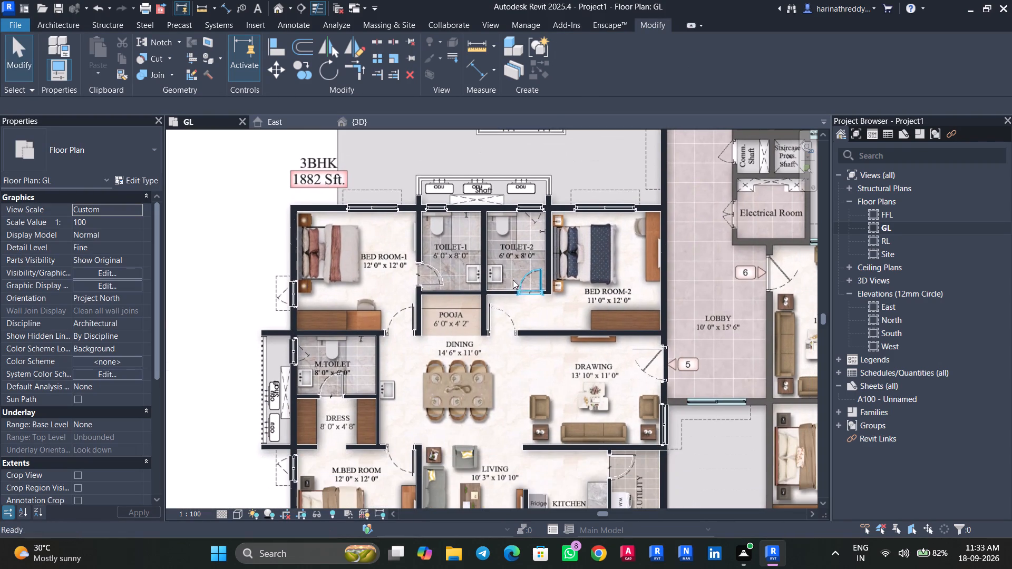
pyautogui.scroll(5, 433, 292)
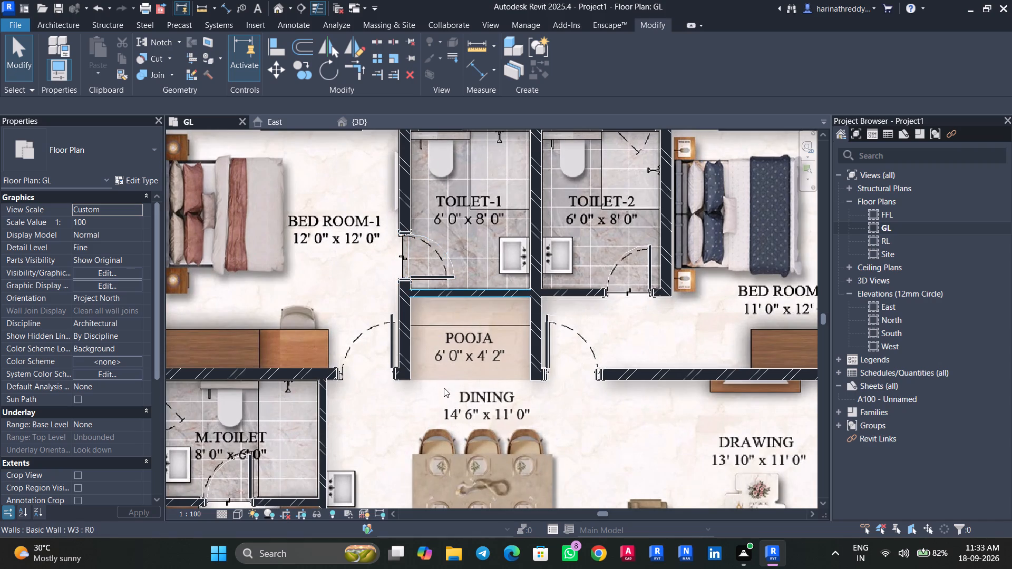
pyautogui.moveTo(458, 392); pyautogui.dragTo(453, 337, button='middle')
pyautogui.scroll(-5, 447, 340)
pyautogui.moveTo(483, 406); pyautogui.dragTo(483, 404, button='middle')
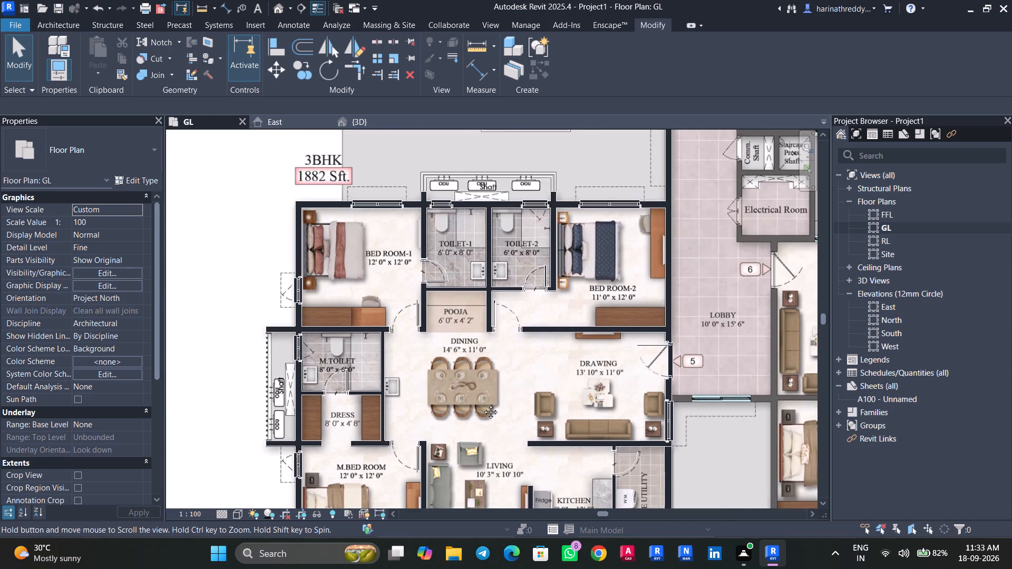
pyautogui.moveTo(483, 404); pyautogui.dragTo(477, 296, button='middle')
pyautogui.scroll(-3, 472, 351)
pyautogui.moveTo(472, 351); pyautogui.dragTo(447, 456, button='middle')
pyautogui.scroll(-2, 447, 456)
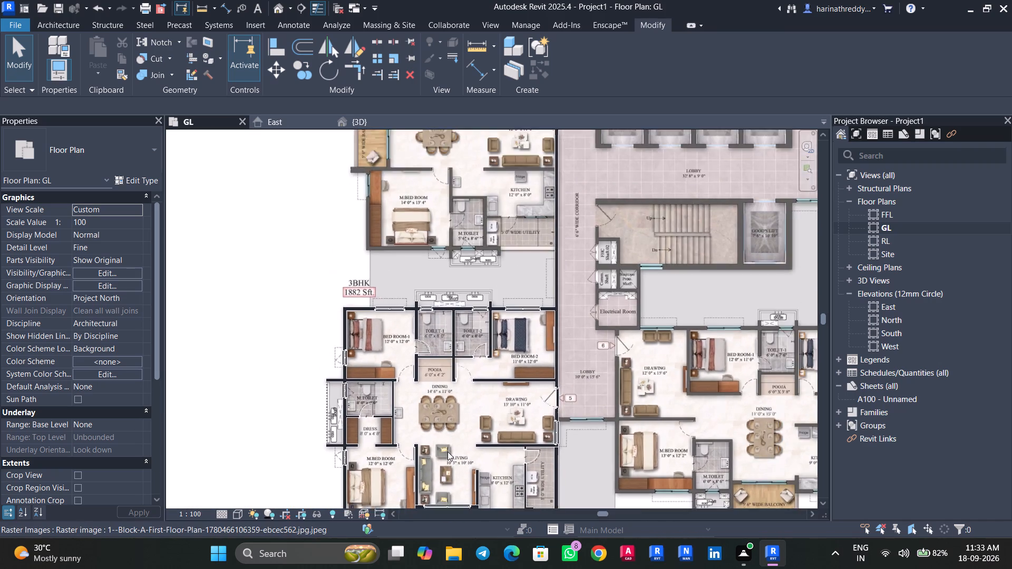
pyautogui.scroll(-2, 447, 452)
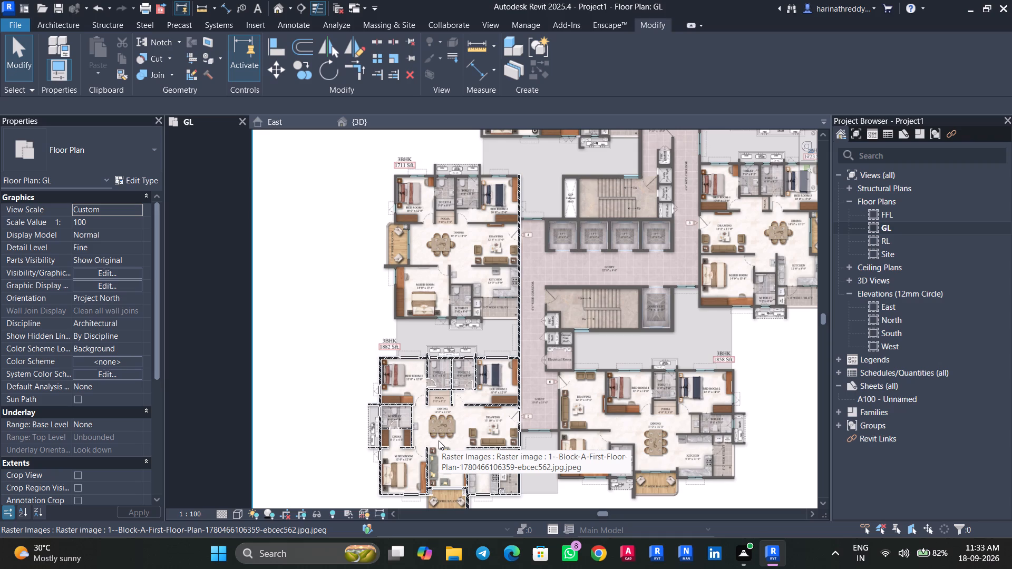
pyautogui.scroll(2, 439, 440)
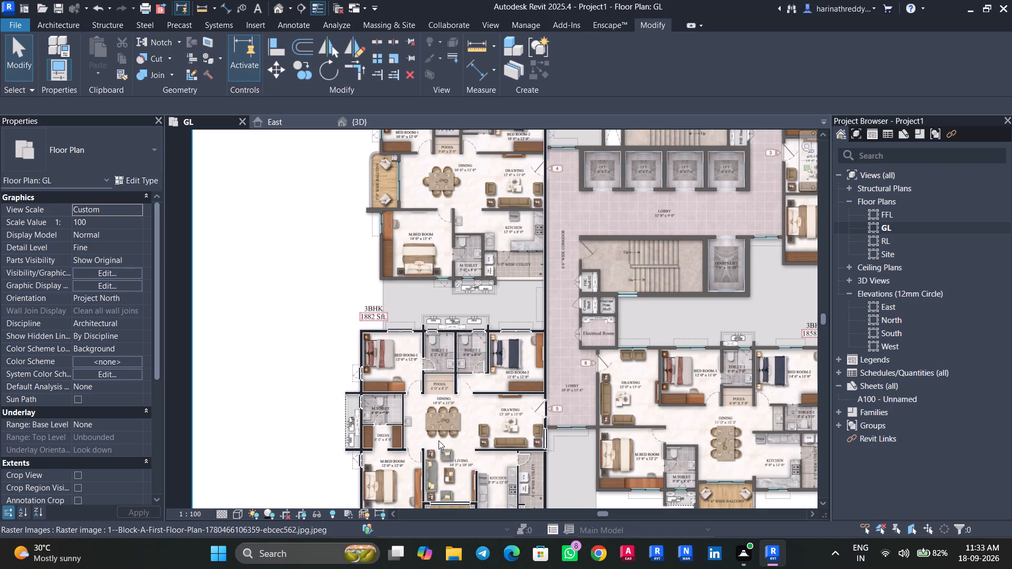
pyautogui.moveTo(440, 442); pyautogui.dragTo(404, 395, button='middle')
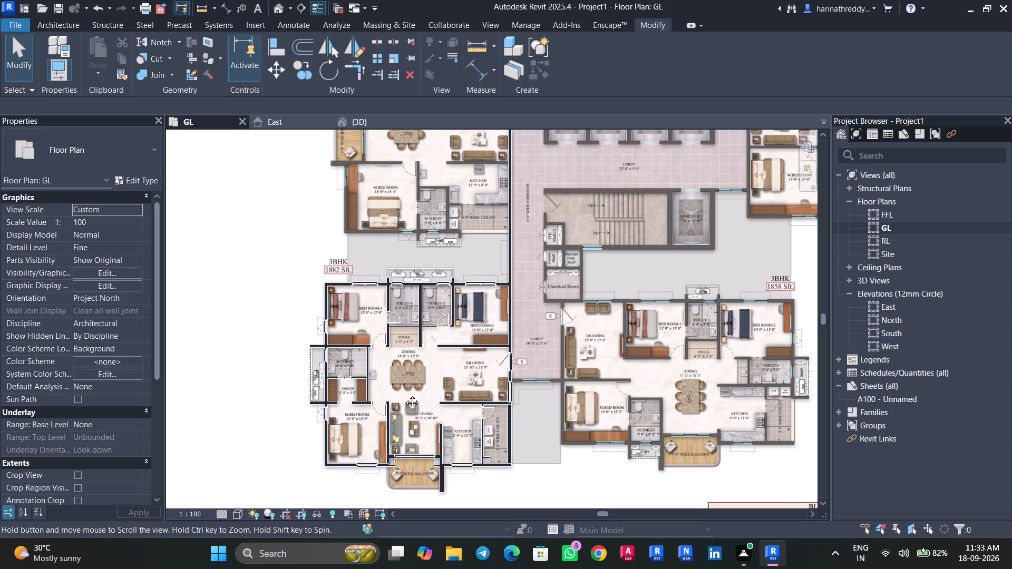
# Examine the lobby, lift core and neighbouring flats on the floor plan image for the next walls to trace.
pyautogui.moveTo(404, 395); pyautogui.dragTo(391, 447, button='middle')
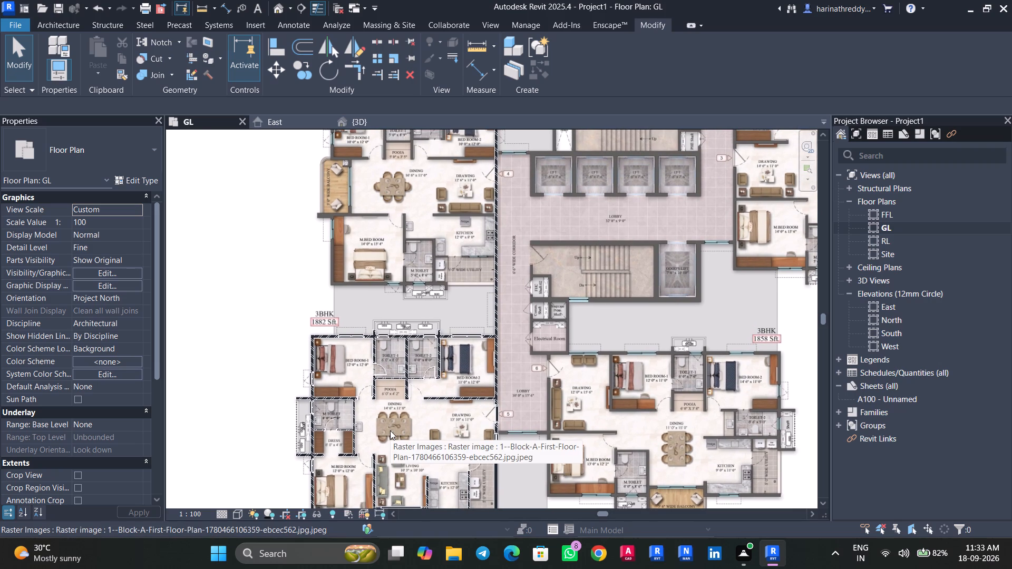
pyautogui.scroll(-3, 388, 435)
pyautogui.moveTo(569, 314); pyautogui.dragTo(572, 405, button='middle')
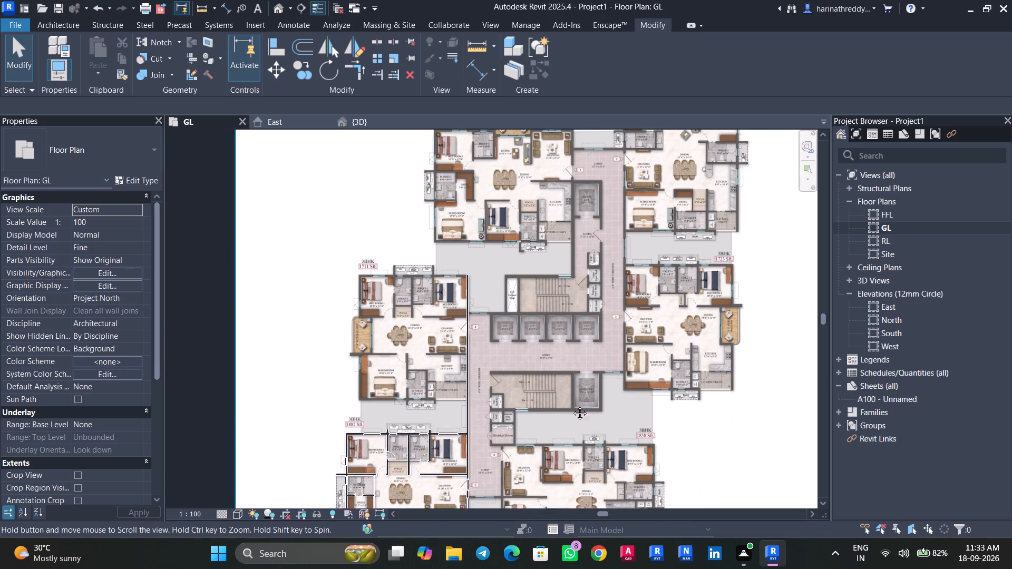
pyautogui.moveTo(572, 405); pyautogui.dragTo(583, 457, button='middle')
pyautogui.scroll(6, 582, 426)
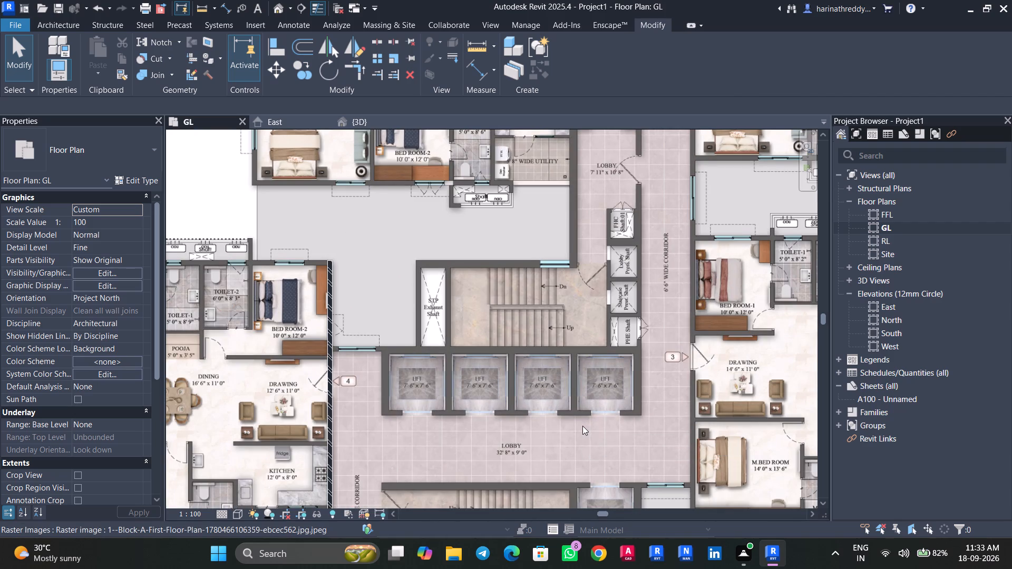
pyautogui.scroll(-1, 582, 426)
pyautogui.scroll(1, 582, 426)
pyautogui.scroll(-8, 582, 426)
pyautogui.moveTo(585, 423); pyautogui.dragTo(573, 330, button='middle')
pyautogui.scroll(3, 573, 330)
pyautogui.moveTo(572, 331); pyautogui.dragTo(590, 210, button='middle')
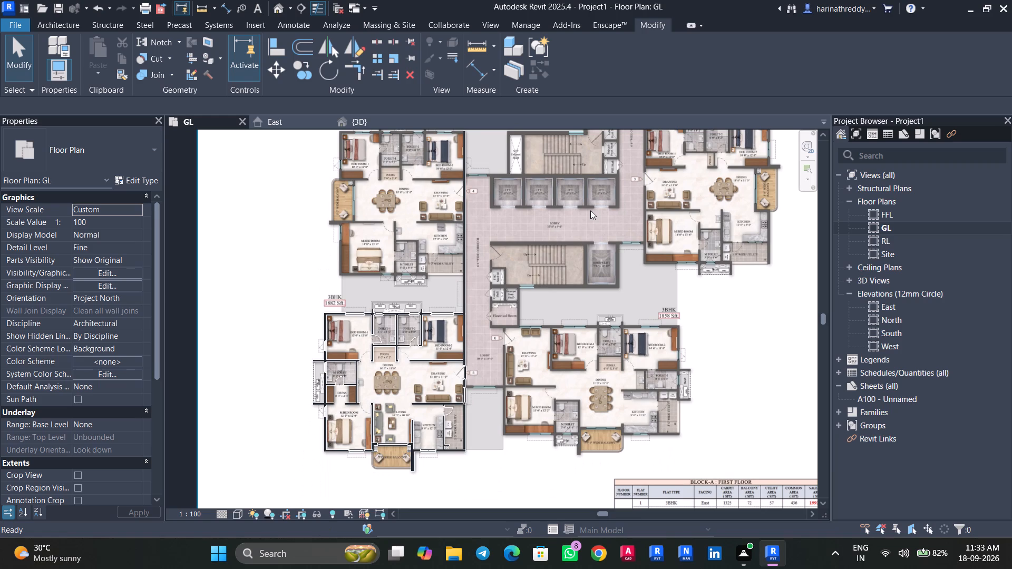
# Draw a W2 wall about 12.9' long from the corridor wall between Drawing and Kitchen in the 1711 Sft. 3BHK flat.
pyautogui.scroll(7, 406, 269)
pyautogui.moveTo(414, 296); pyautogui.dragTo(433, 384, button='middle')
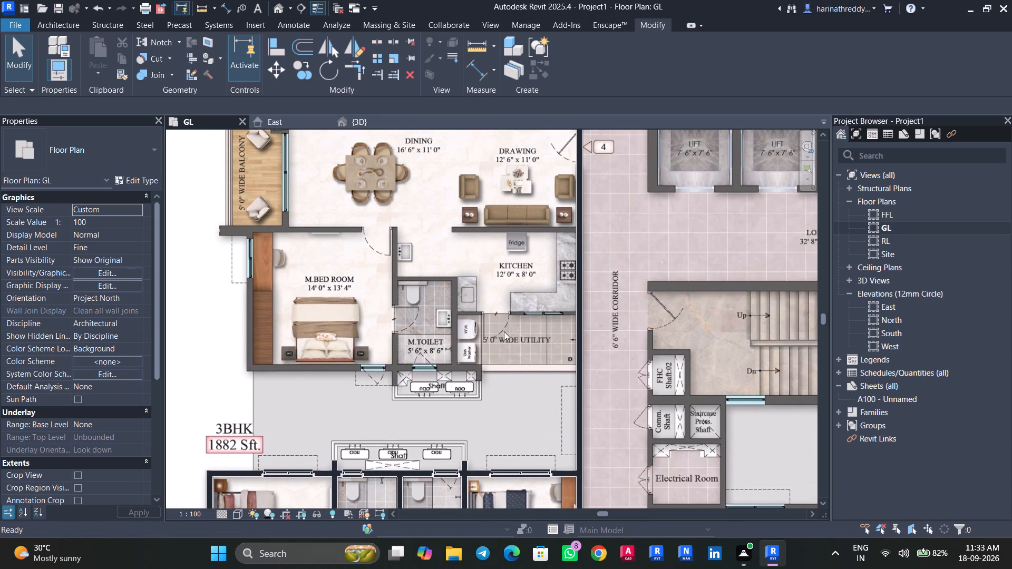
pyautogui.moveTo(504, 343); pyautogui.dragTo(513, 424, button='middle')
pyautogui.write('WA')
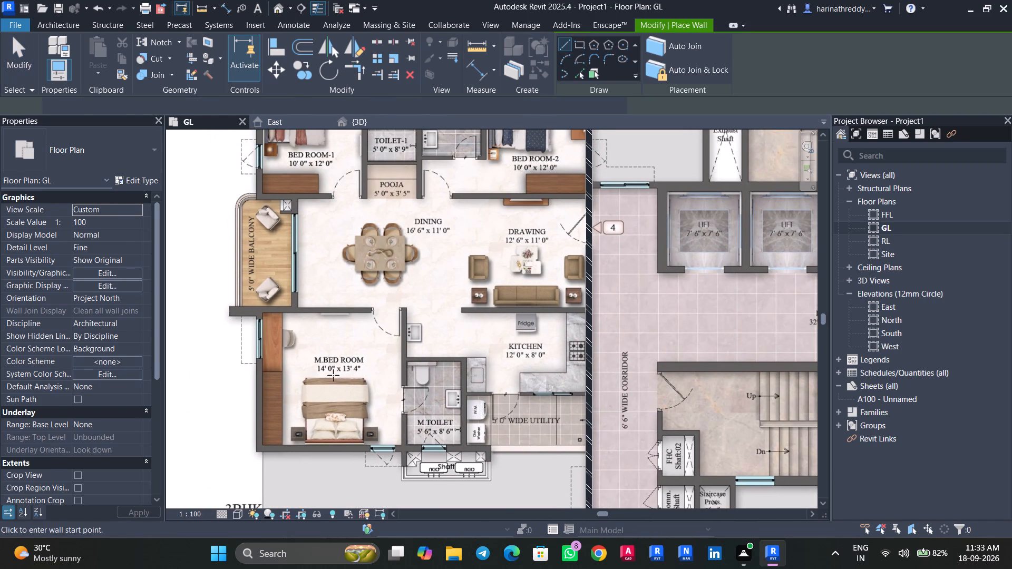
pyautogui.scroll(3, 257, 391)
pyautogui.scroll(-1, 258, 391)
pyautogui.scroll(1, 258, 391)
pyautogui.scroll(1, 296, 410)
pyautogui.moveTo(296, 410); pyautogui.dragTo(294, 360, button='middle')
pyautogui.moveTo(679, 399); pyautogui.dragTo(402, 445, button='middle')
pyautogui.moveTo(502, 302); pyautogui.dragTo(523, 437, button='middle')
pyautogui.moveTo(541, 392); pyautogui.dragTo(544, 448, button='middle')
pyautogui.scroll(1, 544, 448)
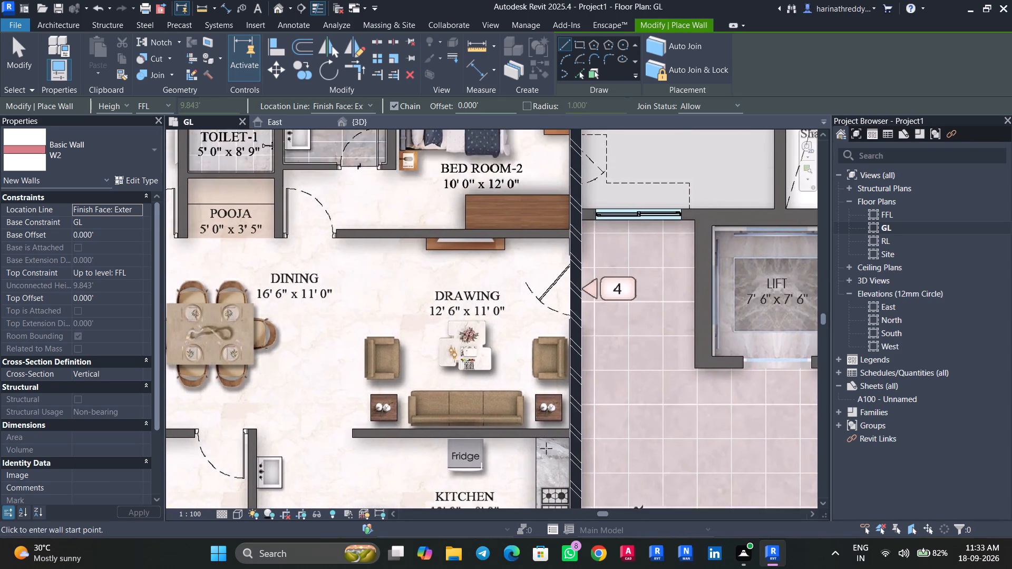
pyautogui.scroll(3, 573, 430)
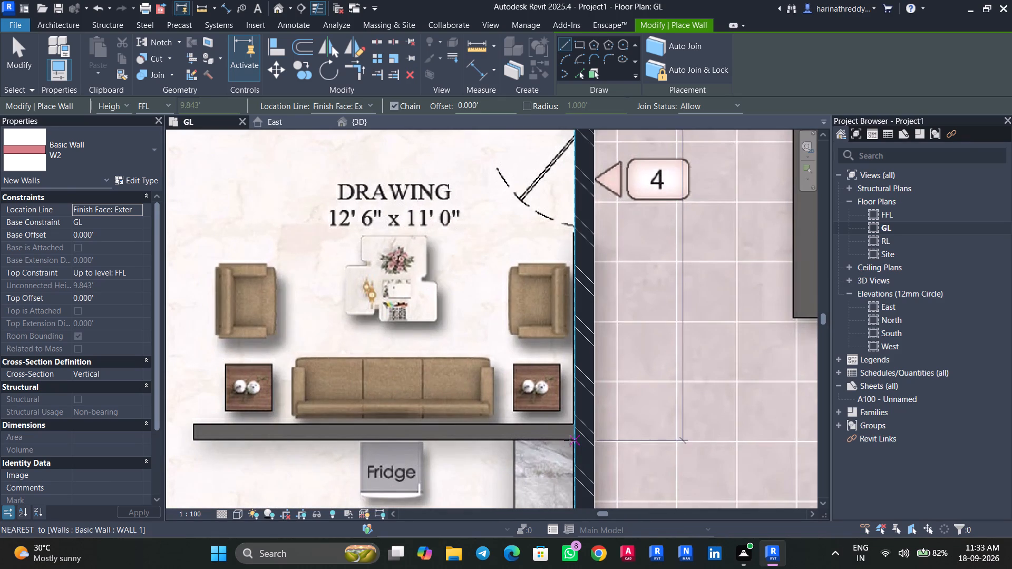
pyautogui.click(570, 439)
pyautogui.moveTo(415, 440); pyautogui.dragTo(608, 438, button='middle')
pyautogui.scroll(1, 608, 438)
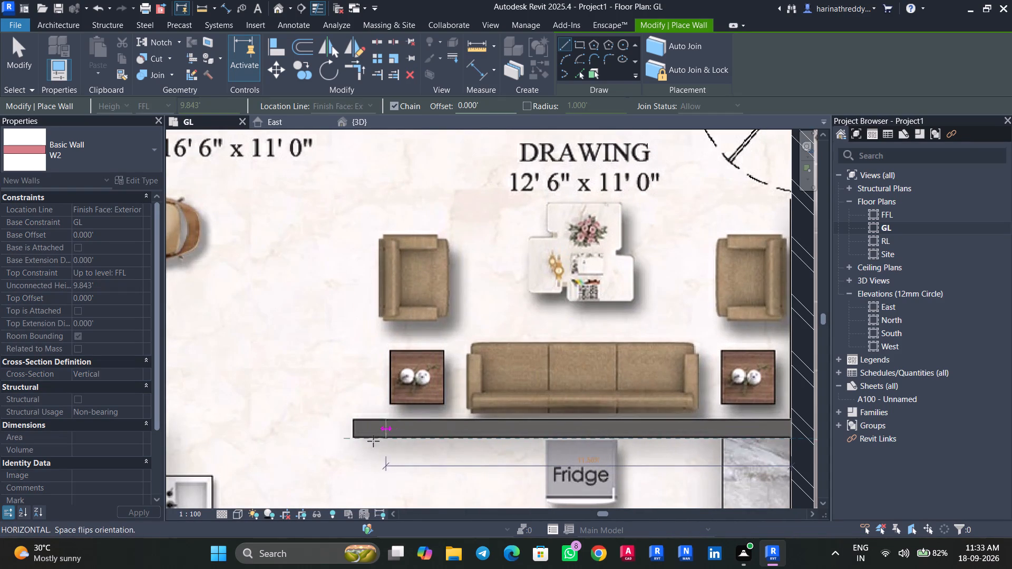
pyautogui.click(355, 442)
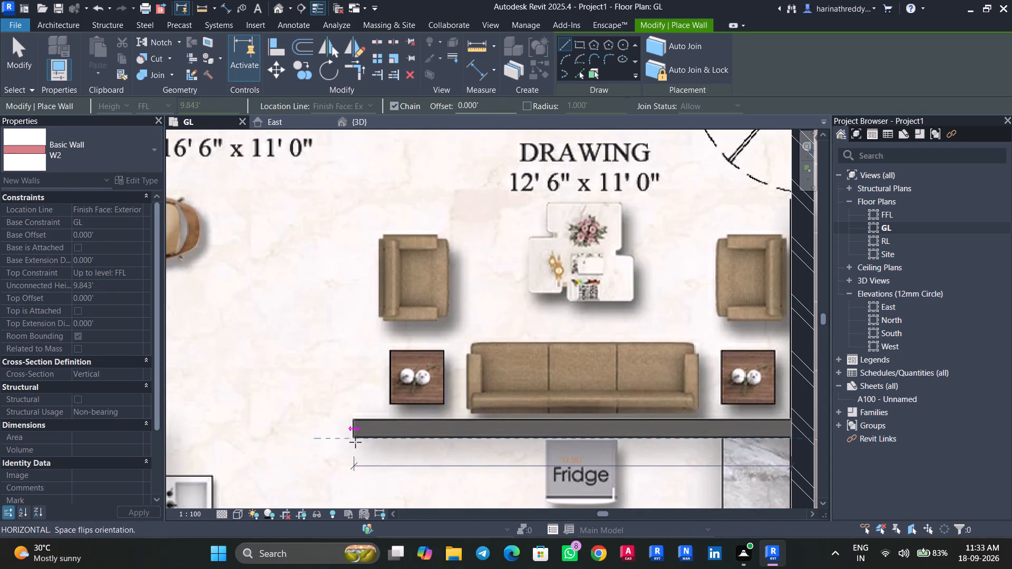
pyautogui.press('Escape')
pyautogui.press('Escape')
pyautogui.click(400, 425)
pyautogui.scroll(3, 430, 451)
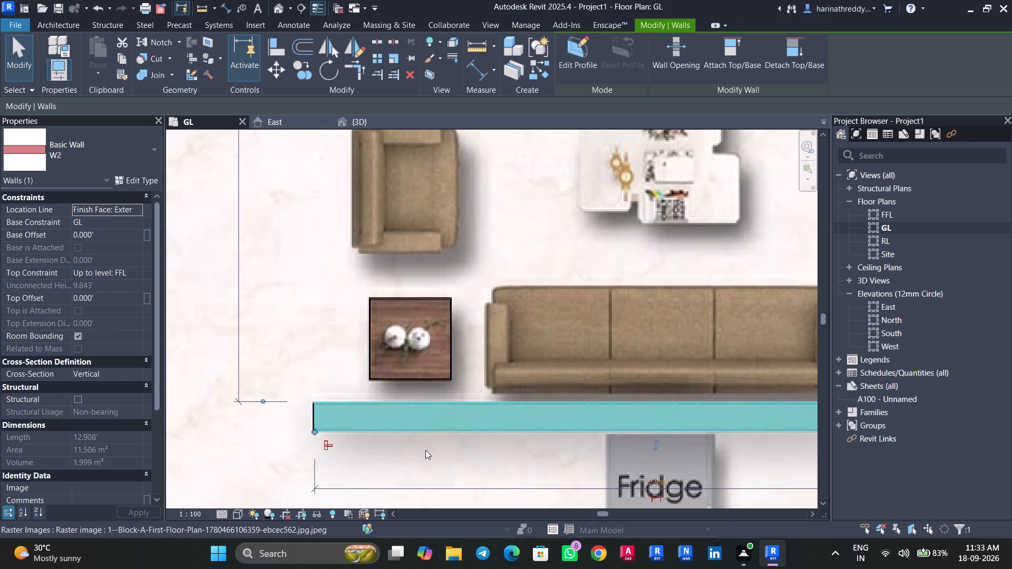
pyautogui.scroll(-8, 425, 450)
pyautogui.press('Escape')
# Examine the untraced partitions of the 1711 Sft. 3BHK flat and the adjoining 1882 Sft. flat on the floor plan image.
pyautogui.moveTo(514, 293); pyautogui.dragTo(499, 433, button='middle')
pyautogui.scroll(1, 541, 404)
pyautogui.scroll(-1, 541, 404)
pyautogui.scroll(2, 541, 404)
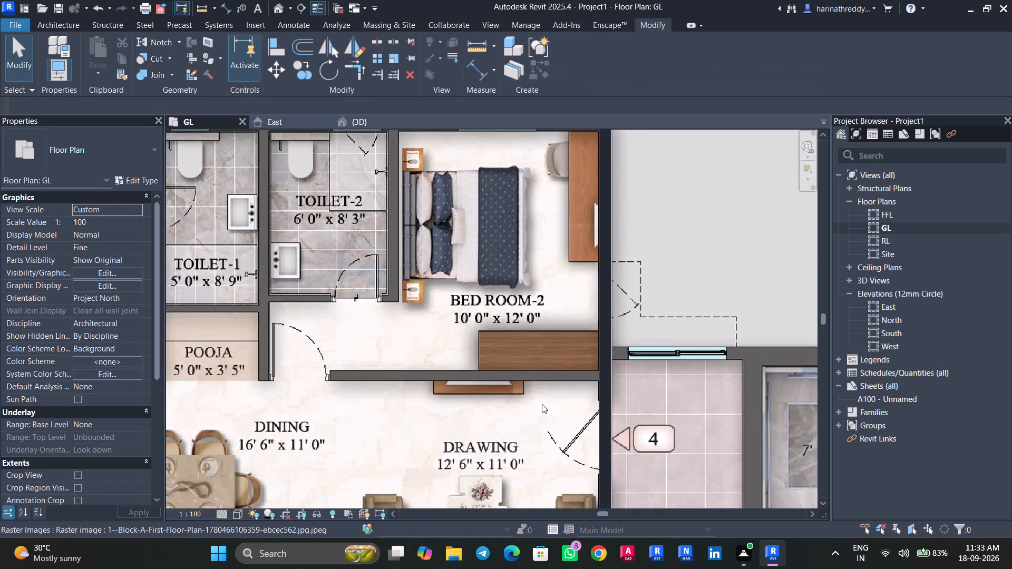
pyautogui.scroll(-8, 542, 404)
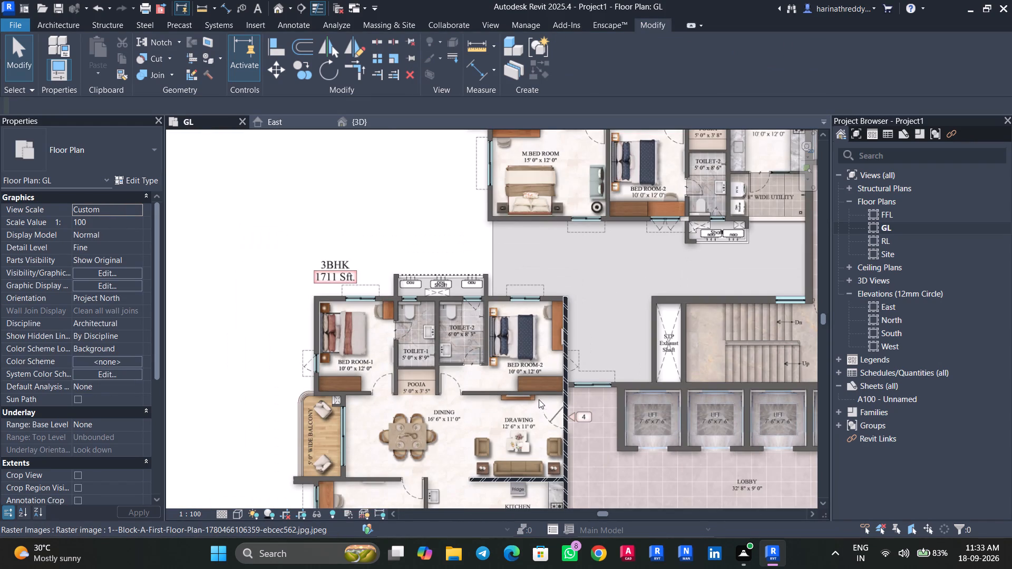
pyautogui.scroll(-7, 538, 398)
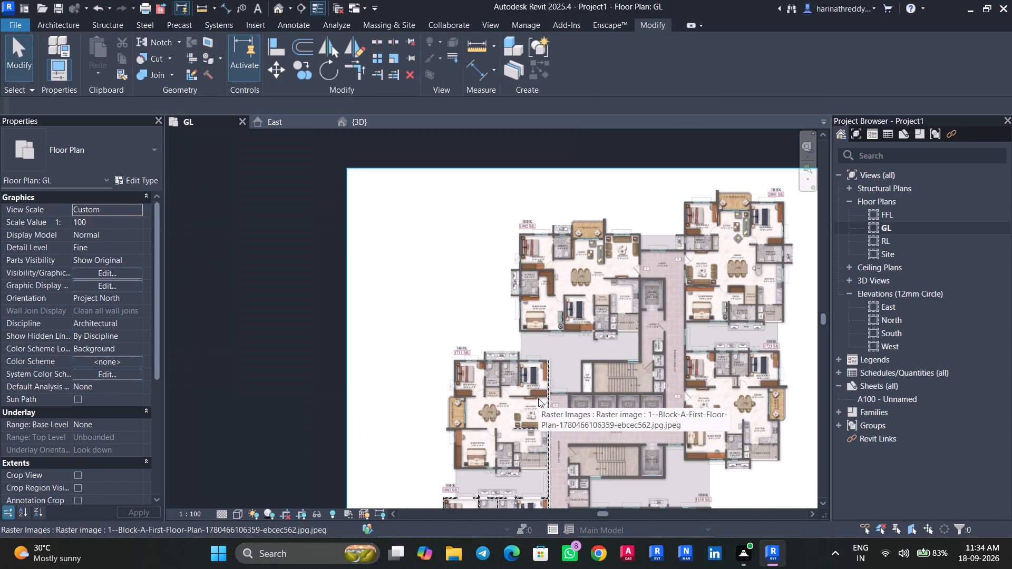
pyautogui.moveTo(538, 398); pyautogui.dragTo(589, 320, button='middle')
pyautogui.scroll(5, 563, 355)
pyautogui.scroll(5, 447, 377)
pyautogui.moveTo(451, 407); pyautogui.dragTo(441, 189, button='middle')
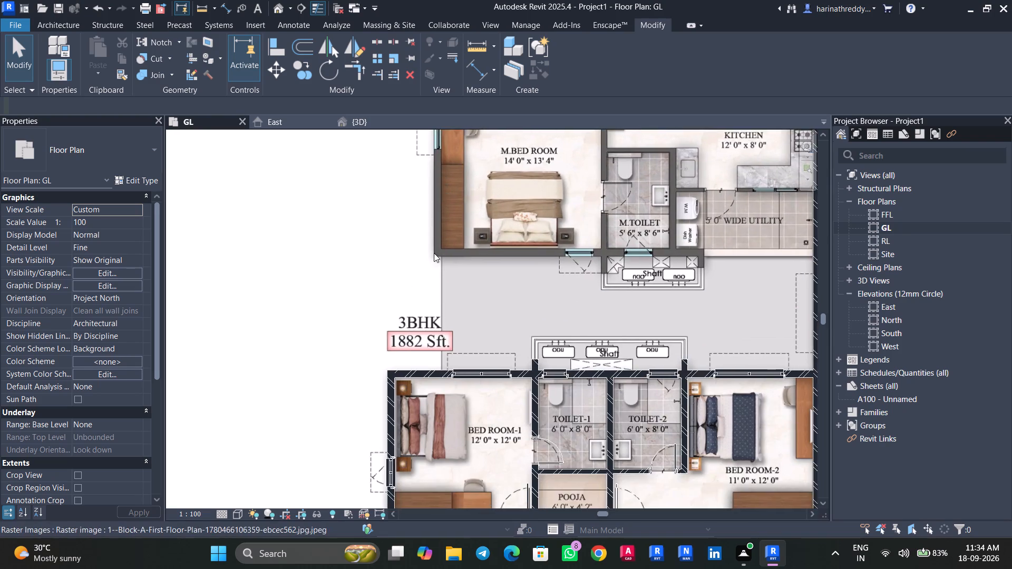
pyautogui.moveTo(453, 351); pyautogui.dragTo(441, 463, button='middle')
pyautogui.scroll(1, 453, 344)
pyautogui.moveTo(657, 376); pyautogui.dragTo(570, 452, button='middle')
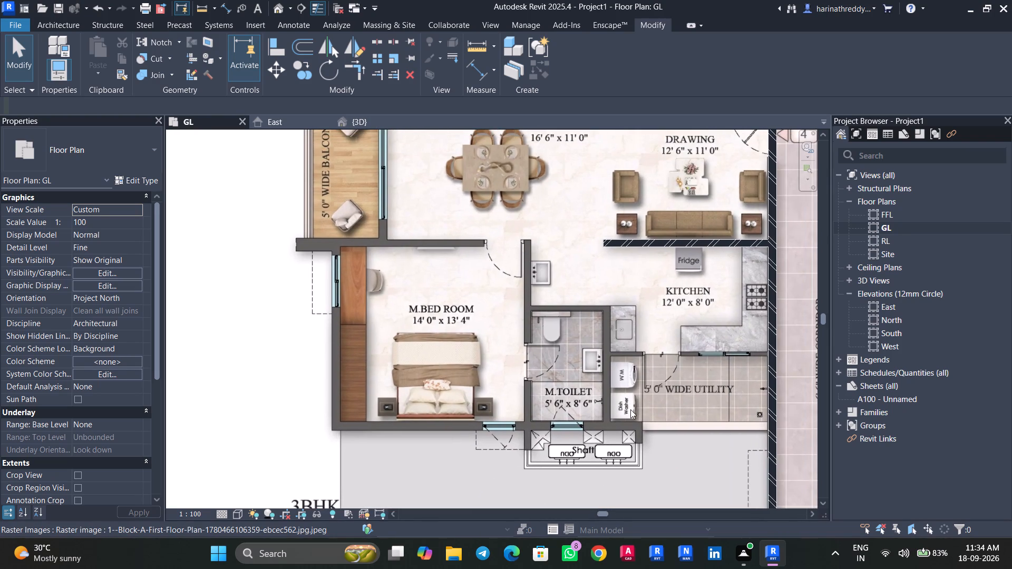
pyautogui.scroll(3, 709, 428)
pyautogui.moveTo(687, 419); pyautogui.dragTo(667, 381, button='middle')
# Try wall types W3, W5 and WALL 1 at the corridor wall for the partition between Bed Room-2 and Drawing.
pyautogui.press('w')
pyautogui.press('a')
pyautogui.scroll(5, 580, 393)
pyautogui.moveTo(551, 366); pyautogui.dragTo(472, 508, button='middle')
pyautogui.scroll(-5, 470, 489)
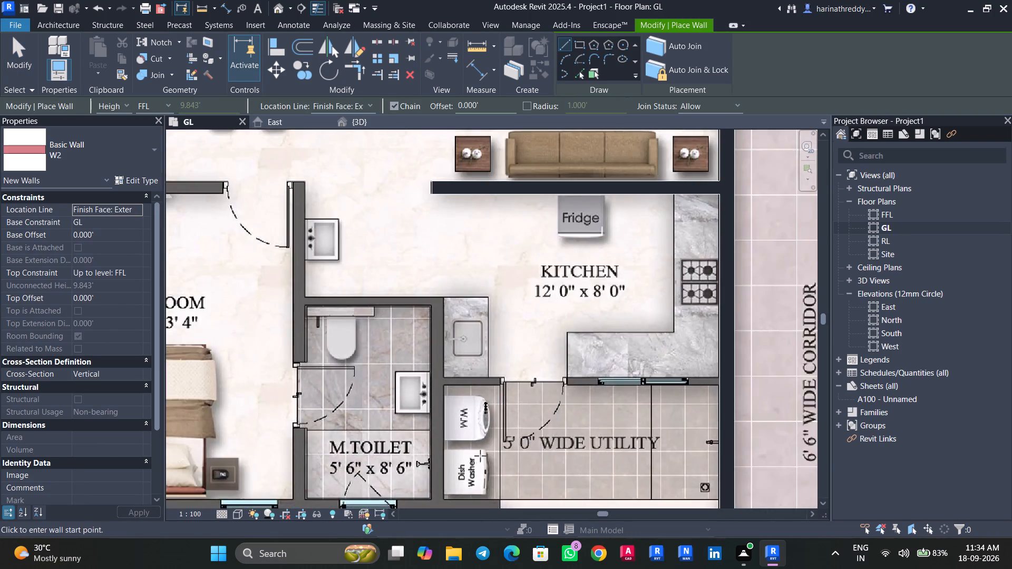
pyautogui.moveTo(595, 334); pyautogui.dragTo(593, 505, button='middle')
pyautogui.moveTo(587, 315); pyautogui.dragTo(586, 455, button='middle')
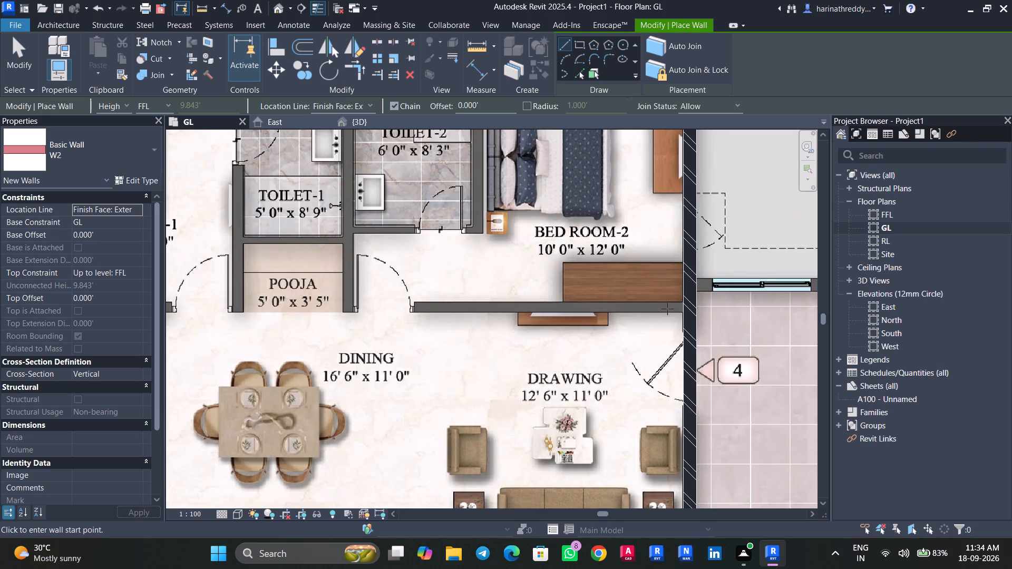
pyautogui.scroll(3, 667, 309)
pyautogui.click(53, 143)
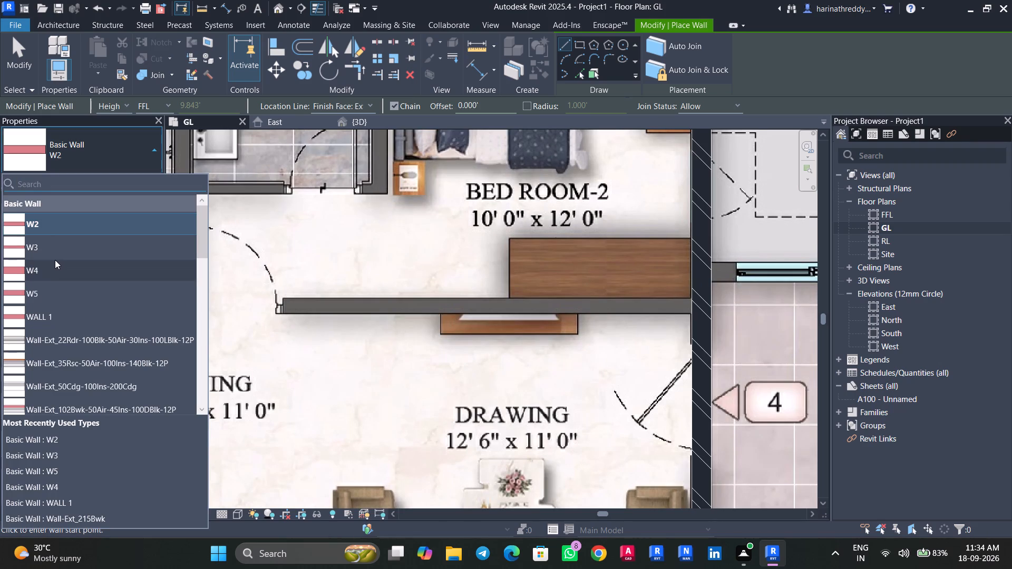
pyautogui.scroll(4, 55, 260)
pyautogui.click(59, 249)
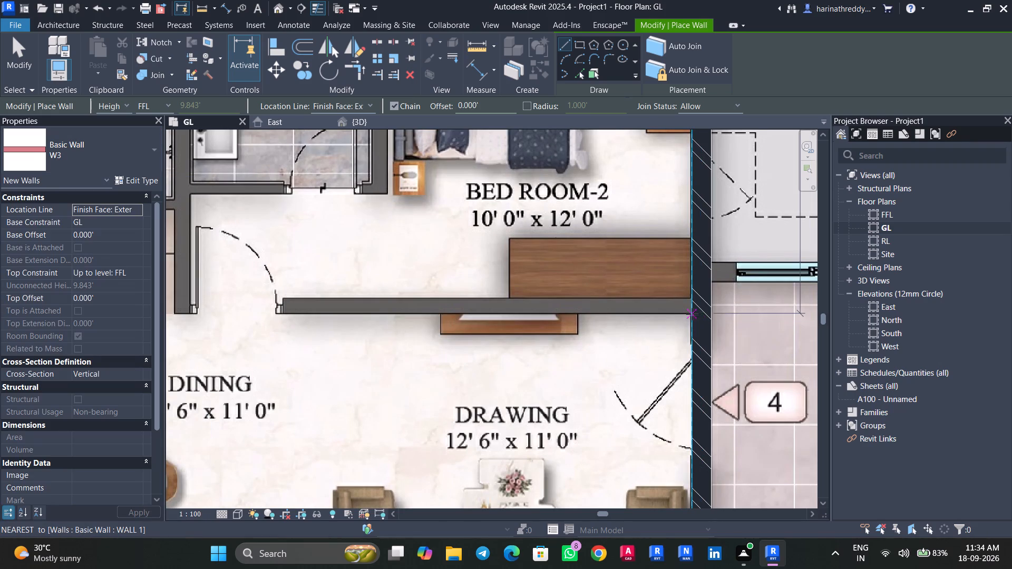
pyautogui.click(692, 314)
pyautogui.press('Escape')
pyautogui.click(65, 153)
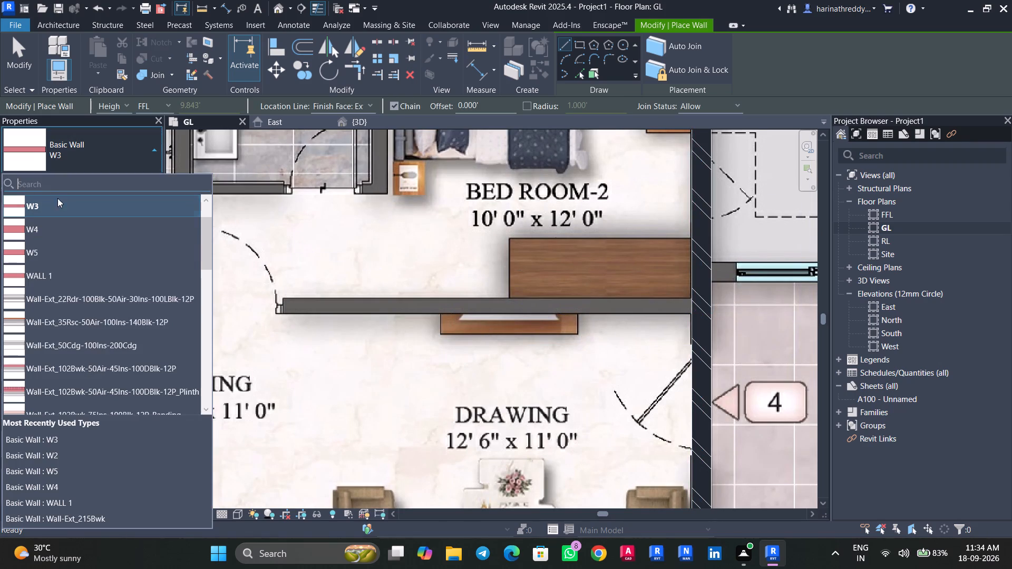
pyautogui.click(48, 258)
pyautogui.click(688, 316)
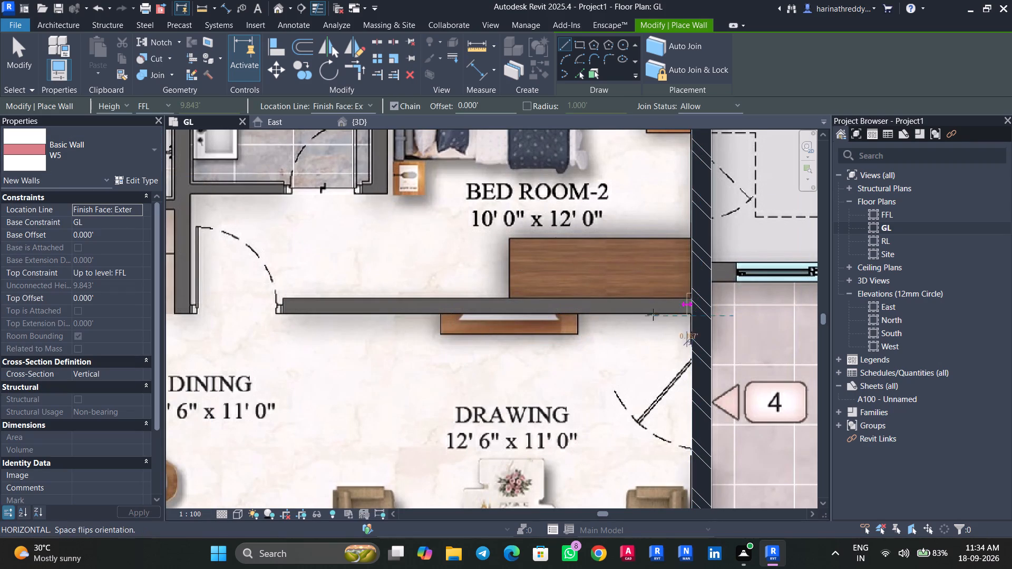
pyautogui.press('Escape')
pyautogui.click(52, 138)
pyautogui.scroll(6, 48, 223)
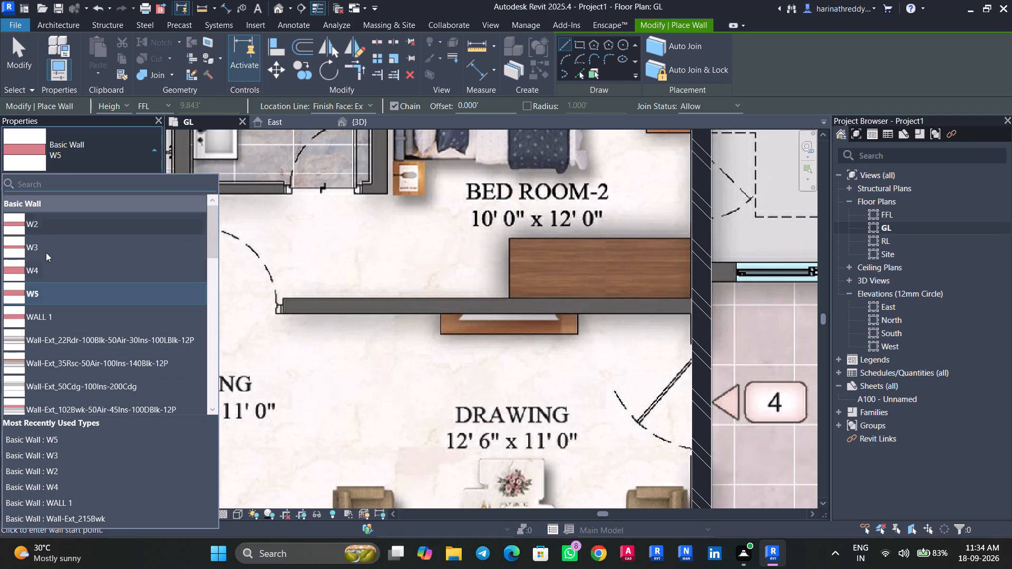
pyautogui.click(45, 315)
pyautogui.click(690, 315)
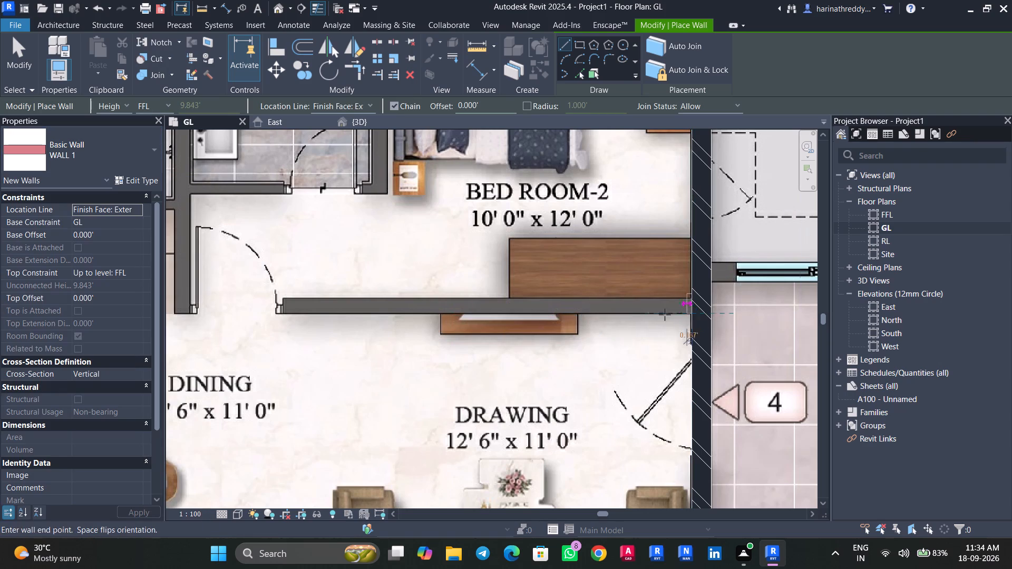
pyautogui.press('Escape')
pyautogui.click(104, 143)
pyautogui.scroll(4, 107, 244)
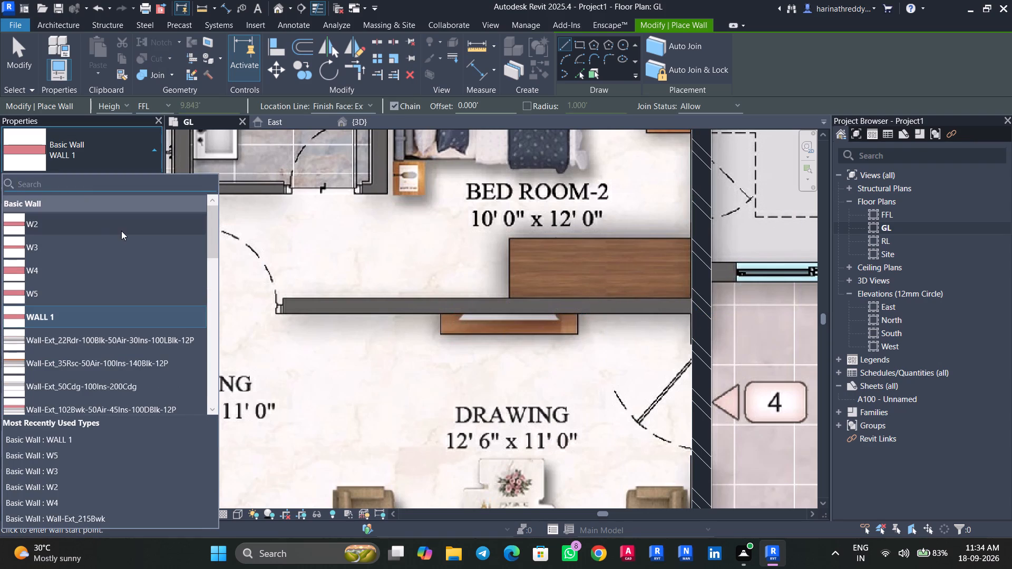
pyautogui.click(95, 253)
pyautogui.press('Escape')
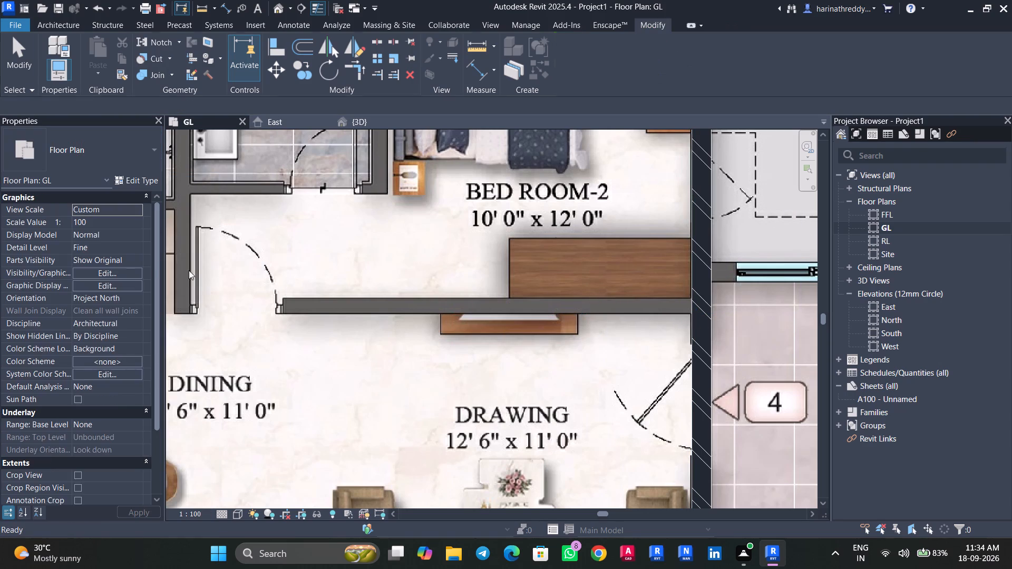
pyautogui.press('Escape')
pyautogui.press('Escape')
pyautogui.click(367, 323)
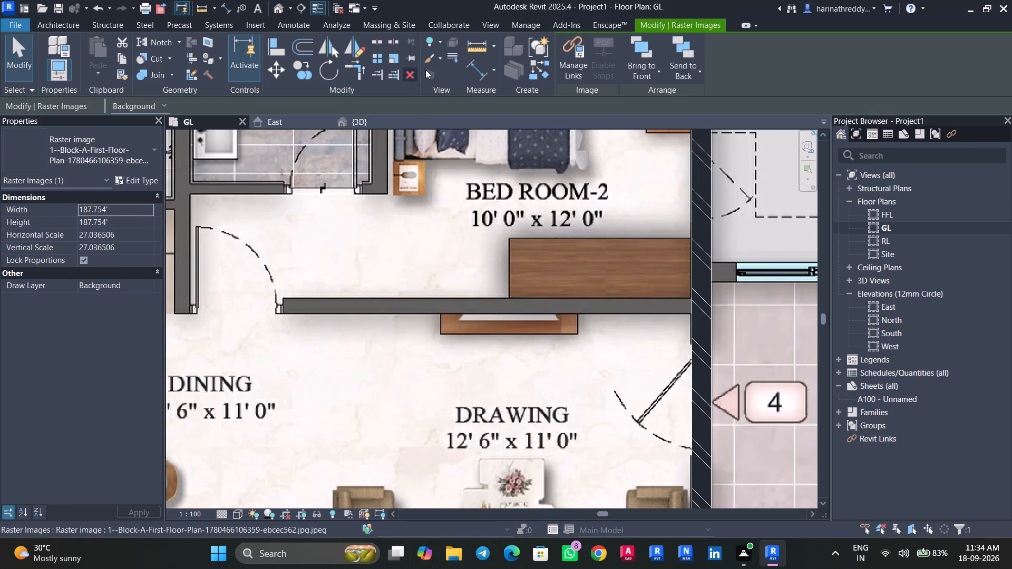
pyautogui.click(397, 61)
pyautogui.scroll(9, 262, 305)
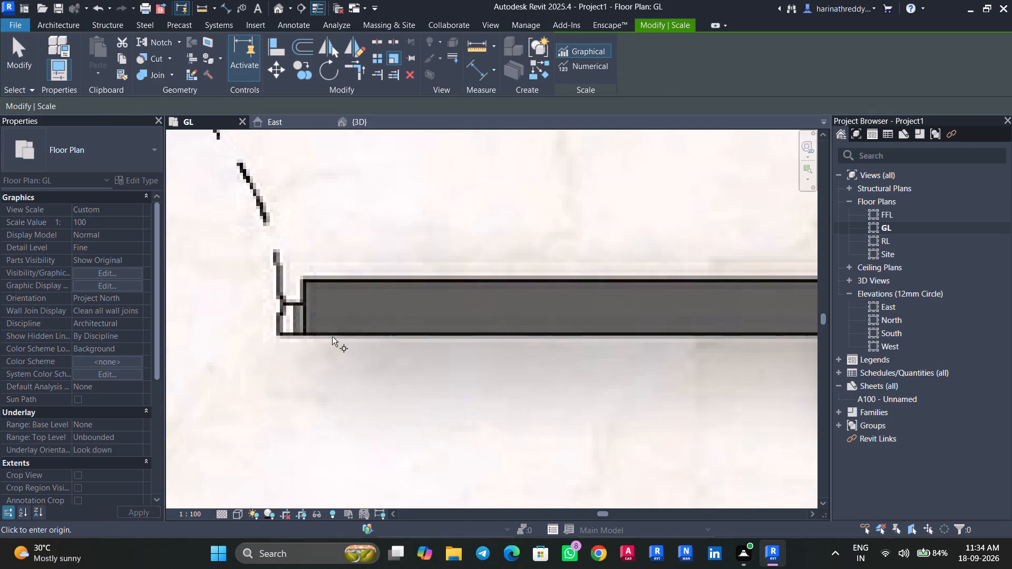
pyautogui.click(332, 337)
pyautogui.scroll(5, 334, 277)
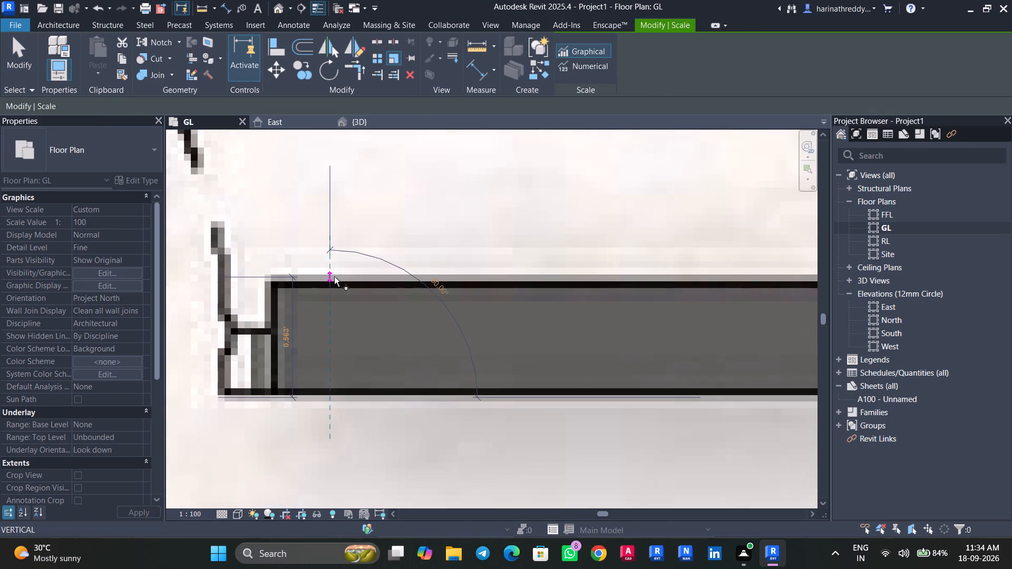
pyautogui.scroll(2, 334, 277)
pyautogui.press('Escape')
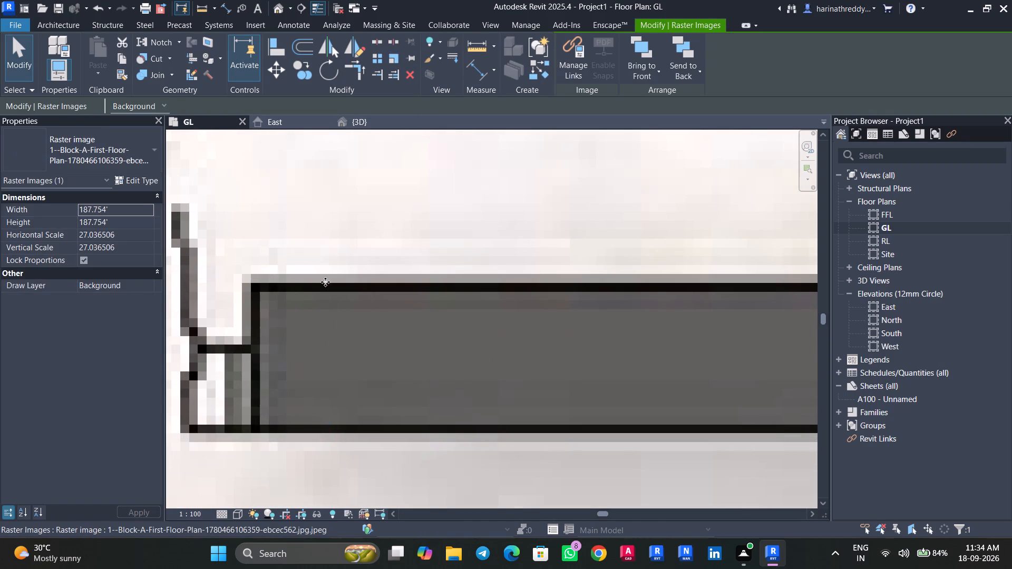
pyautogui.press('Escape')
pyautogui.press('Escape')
# Check the layer structure of wall types W3 and W2 and choose W2 for the new wall.
pyautogui.write('WA')
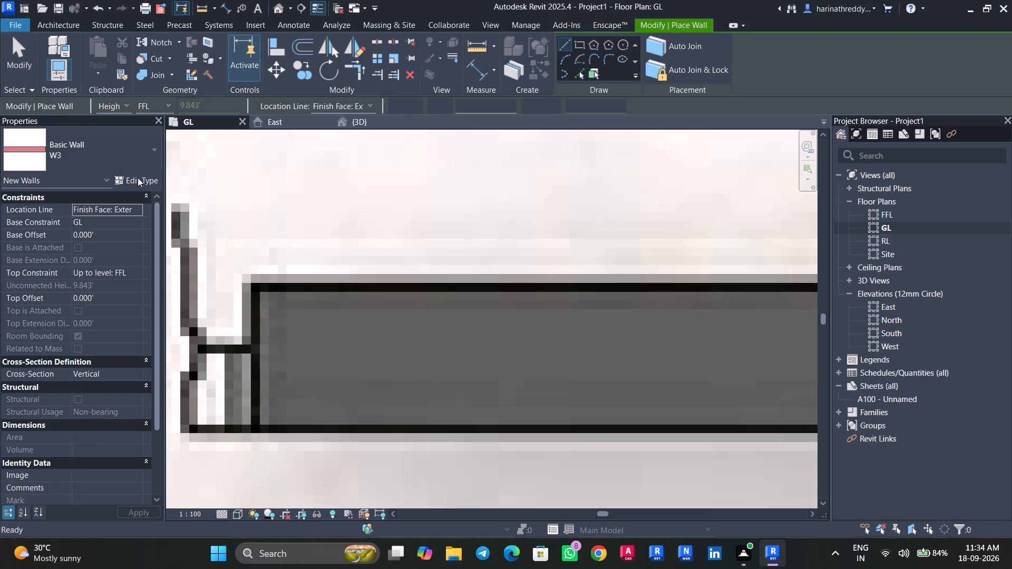
pyautogui.click(138, 178)
pyautogui.click(845, 241)
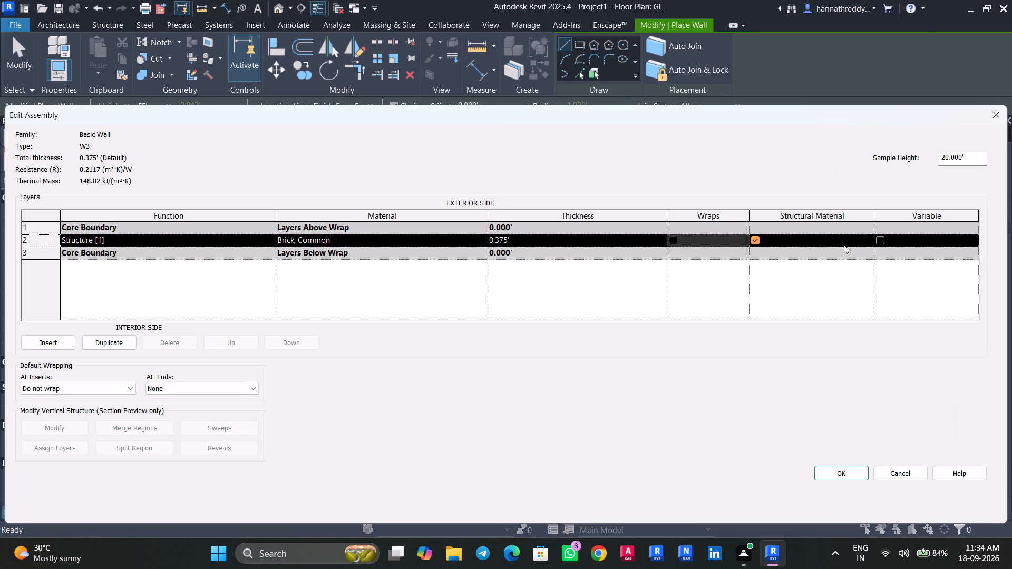
pyautogui.click(923, 469)
pyautogui.click(746, 161)
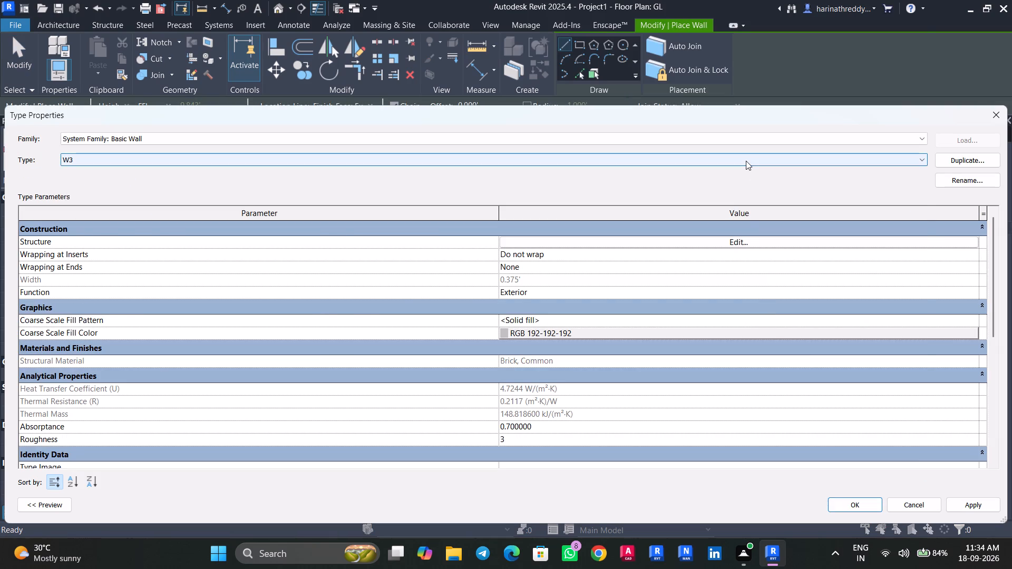
pyautogui.click(741, 173)
pyautogui.click(737, 255)
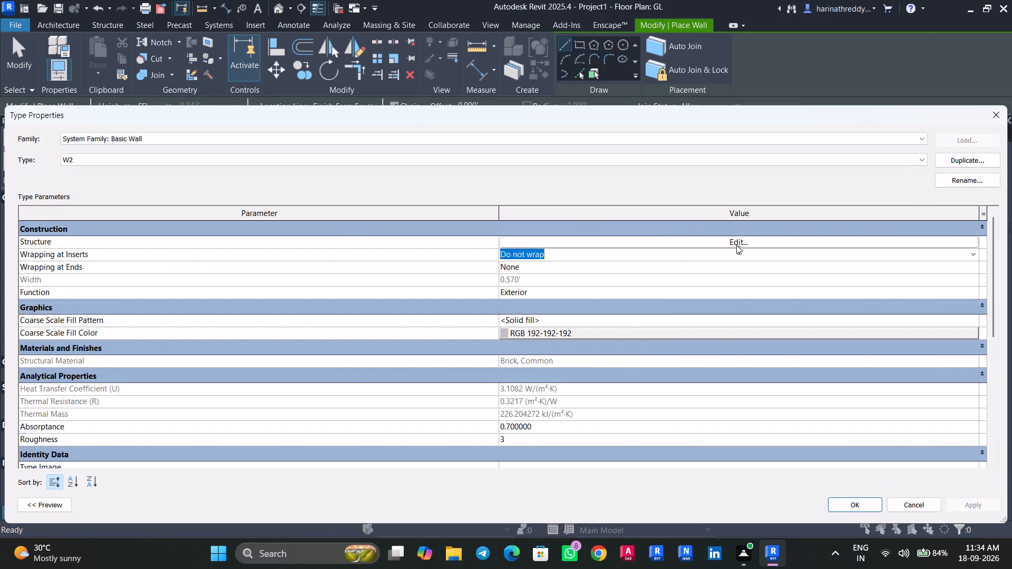
pyautogui.click(736, 244)
pyautogui.click(879, 473)
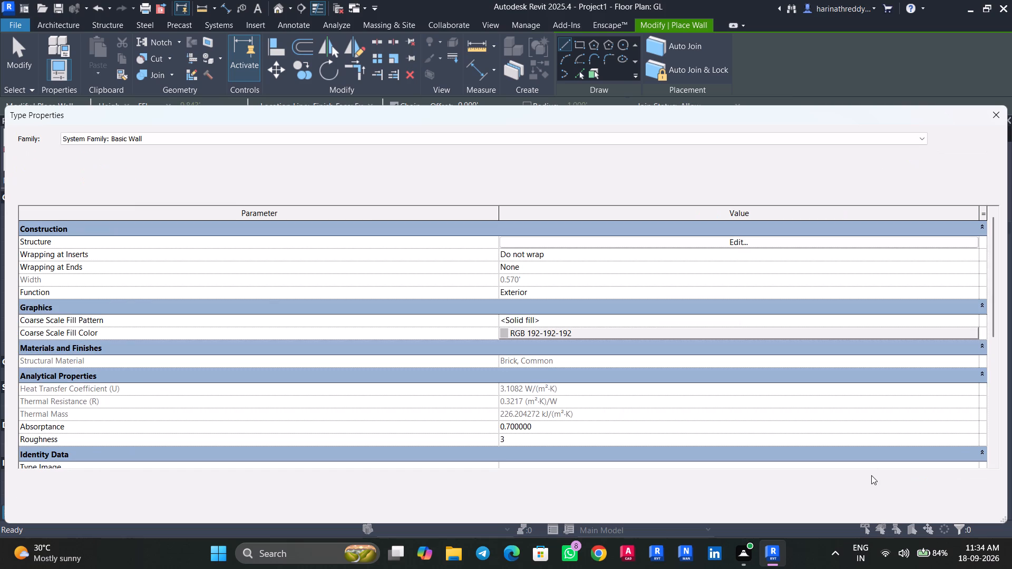
pyautogui.click(833, 498)
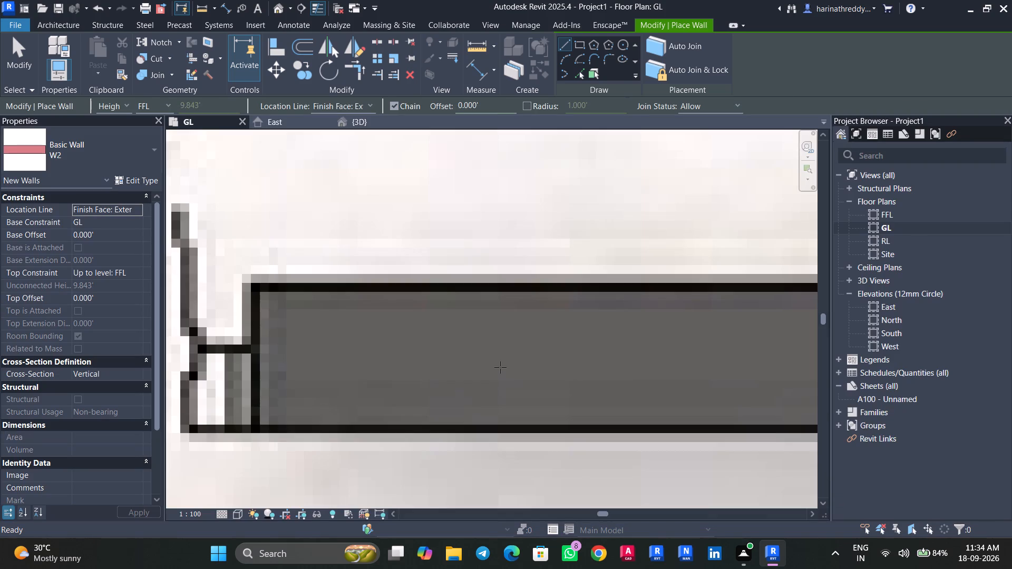
# Draw a W2 wall about 16.9' long along the Bed Room-2 and Drawing partition, from the corridor wall to the Pooja side wall.
pyautogui.scroll(-10, 500, 367)
pyautogui.moveTo(640, 395); pyautogui.dragTo(414, 365, button='middle')
pyautogui.scroll(-9, 656, 365)
pyautogui.moveTo(659, 351); pyautogui.dragTo(528, 335, button='middle')
pyautogui.scroll(9, 657, 336)
pyautogui.click(697, 343)
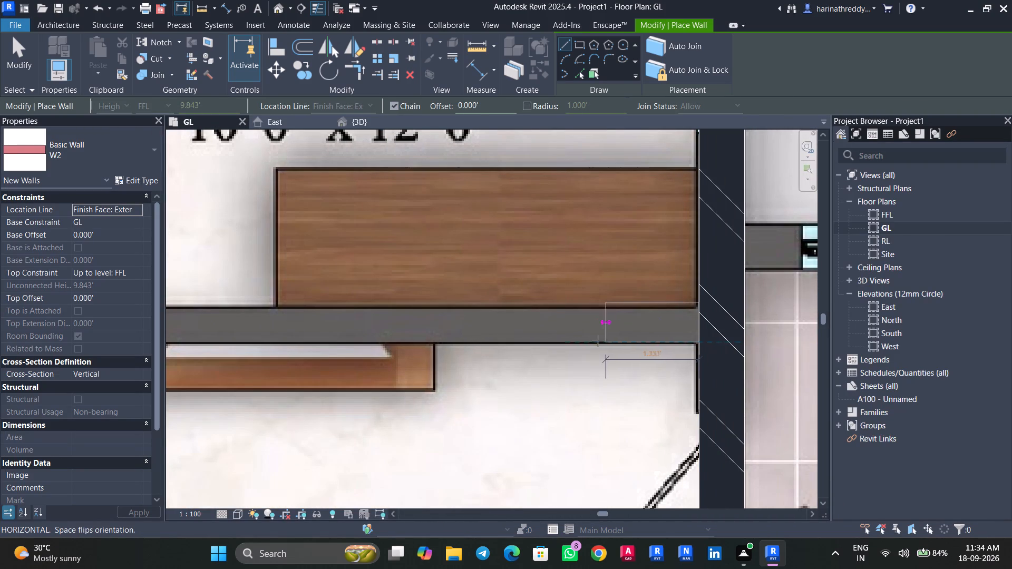
pyautogui.moveTo(569, 347); pyautogui.dragTo(850, 347, button='middle')
pyautogui.moveTo(473, 348); pyautogui.dragTo(1000, 346, button='middle')
pyautogui.scroll(1, 1000, 346)
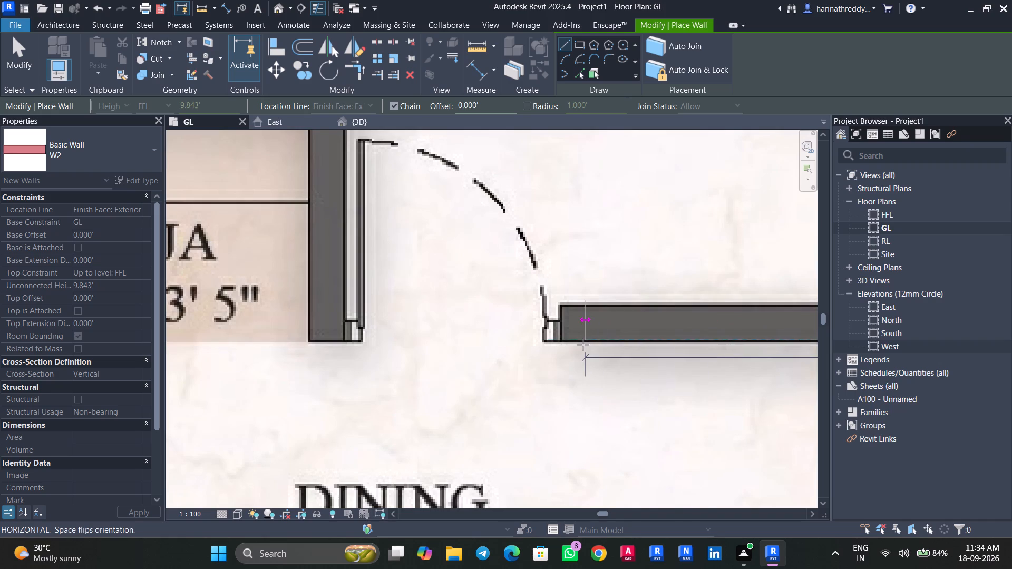
pyautogui.moveTo(585, 345); pyautogui.dragTo(863, 357, button='middle')
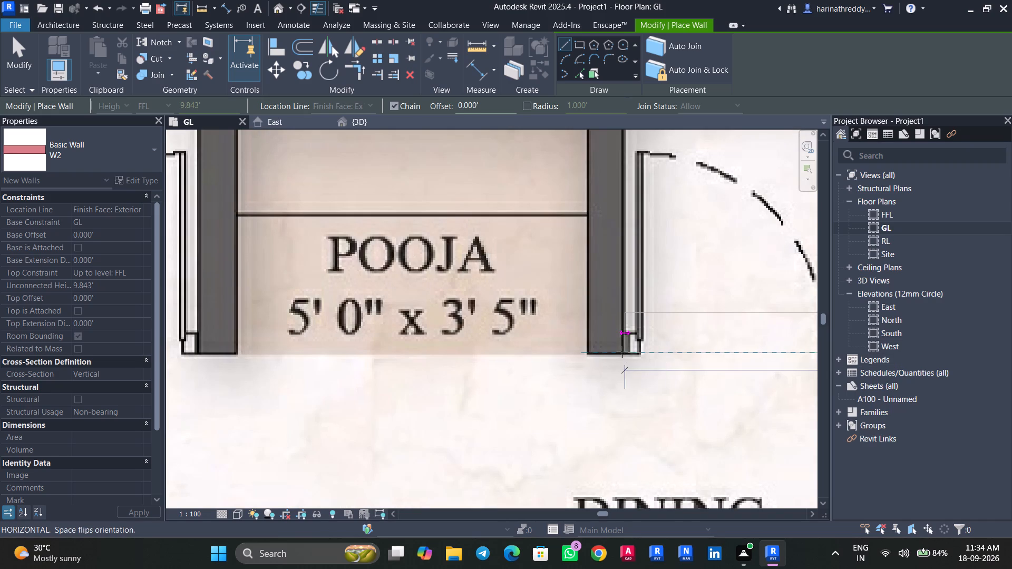
pyautogui.click(622, 352)
pyautogui.press('Escape')
pyautogui.press('Escape')
# Nudge the W2 wall between Bed Room-2 and Drawing slightly toward Drawing and check its fit against the floor plan image.
pyautogui.click(698, 338)
pyautogui.moveTo(732, 364); pyautogui.dragTo(60, 218, button='middle')
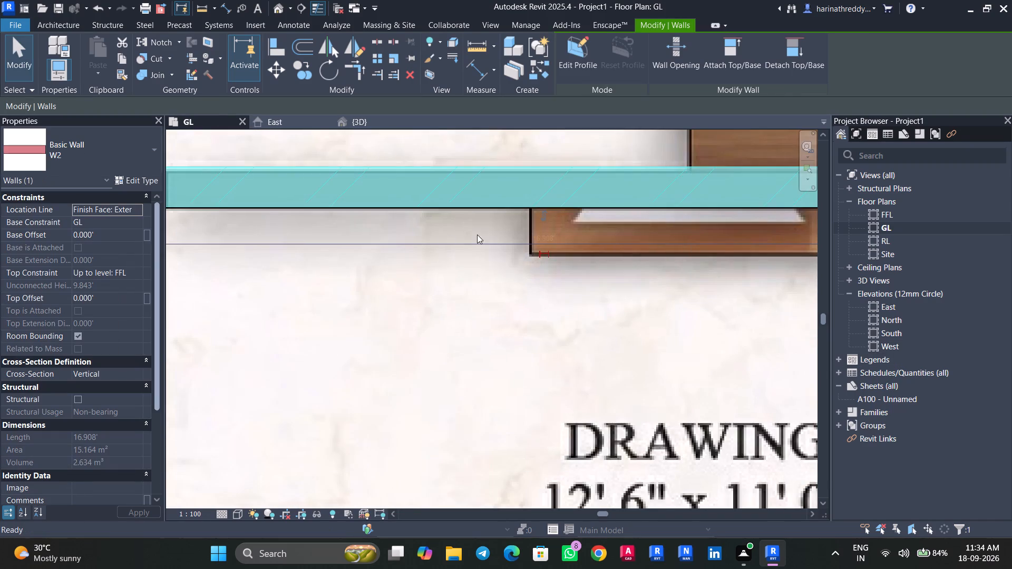
pyautogui.moveTo(478, 240); pyautogui.dragTo(463, 304, button='middle')
pyautogui.press('Down')
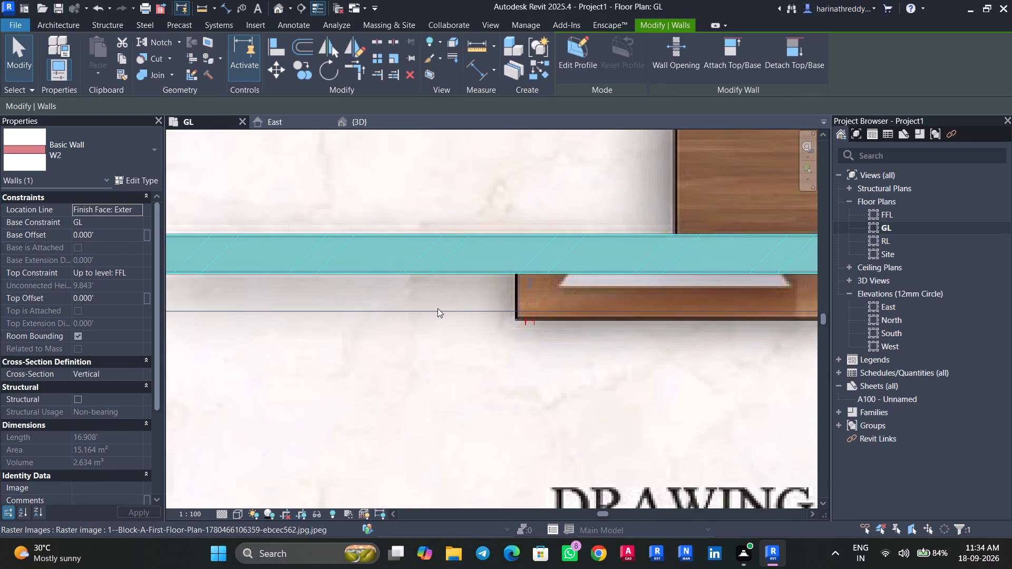
pyautogui.scroll(-7, 441, 315)
pyautogui.moveTo(447, 317); pyautogui.dragTo(536, 370, button='middle')
pyautogui.moveTo(343, 366); pyautogui.dragTo(388, 387, button='middle')
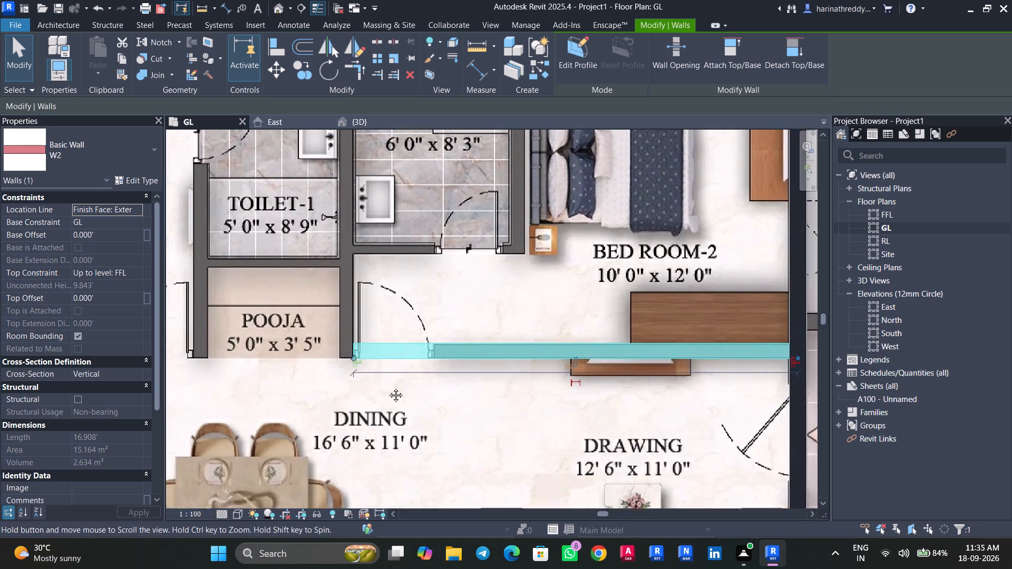
pyautogui.moveTo(388, 387); pyautogui.dragTo(479, 409, button='middle')
pyautogui.press('Escape')
pyautogui.press('Escape')
pyautogui.scroll(-9, 405, 407)
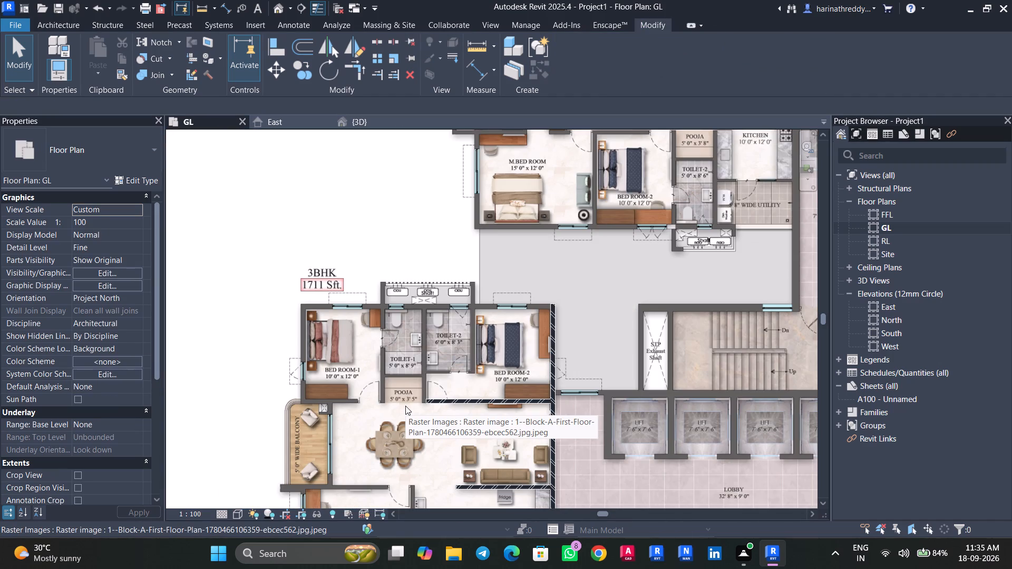
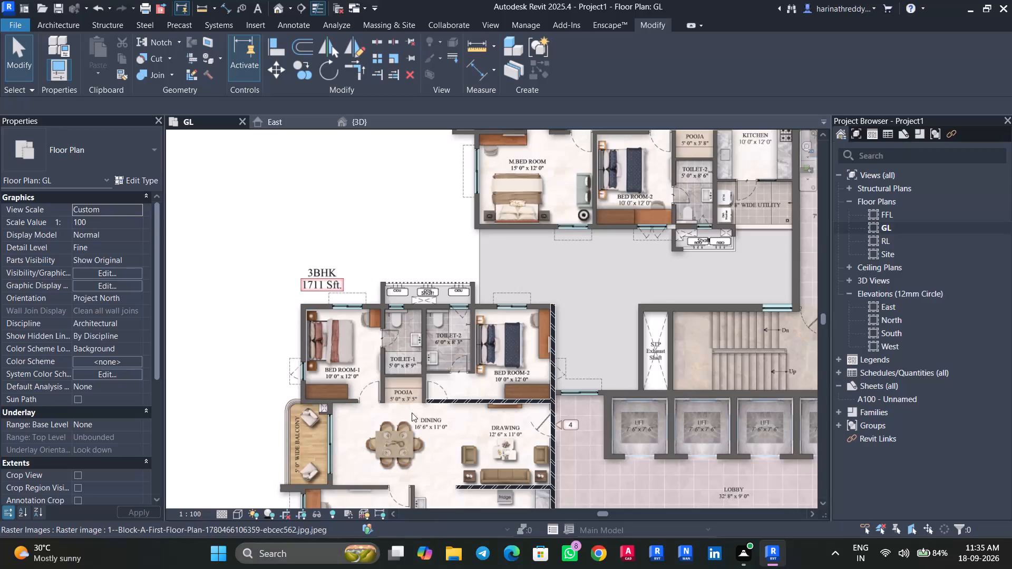
# Draw a W2 wall about 12.3' long from the Bed Room-2 partition's end, past Pooja and between Toilet-1 and Toilet-2, to the shaft wall.
pyautogui.scroll(3, 442, 382)
pyautogui.scroll(1, 404, 444)
pyautogui.moveTo(404, 444); pyautogui.dragTo(514, 333, button='middle')
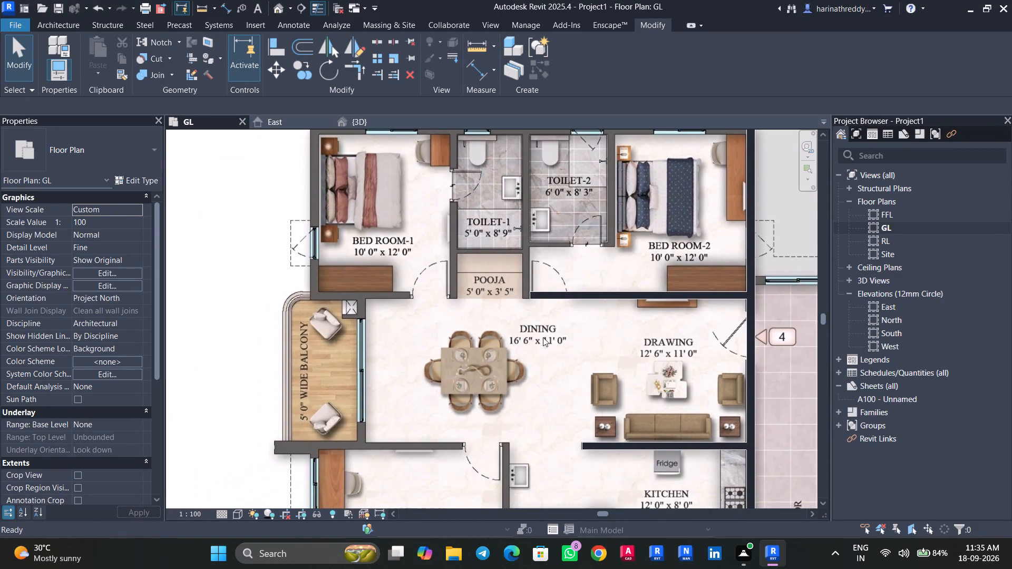
pyautogui.scroll(-7, 549, 335)
pyautogui.moveTo(585, 201); pyautogui.dragTo(570, 256, button='middle')
pyautogui.scroll(5, 533, 346)
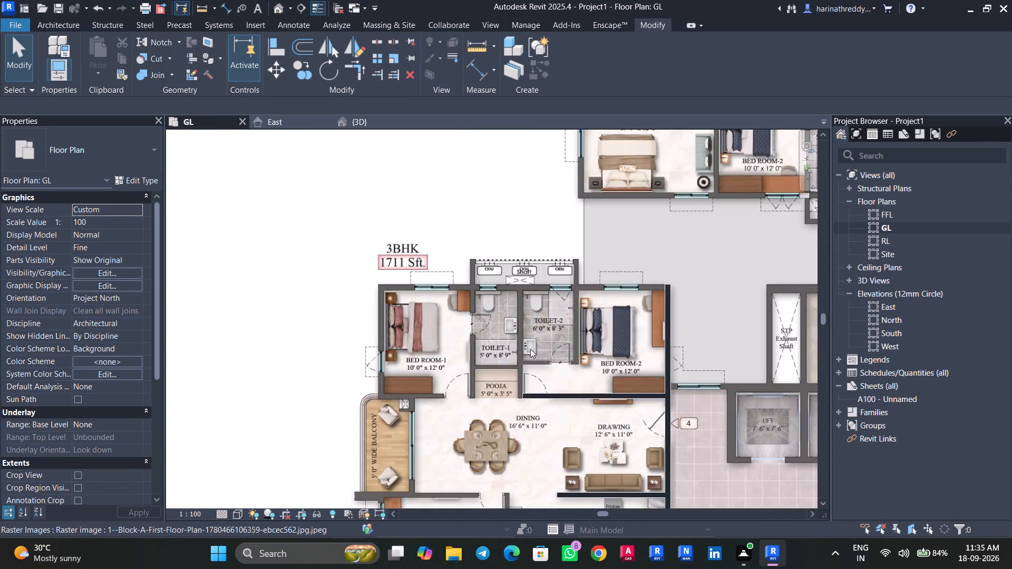
pyautogui.scroll(7, 530, 349)
pyautogui.scroll(1, 505, 394)
pyautogui.moveTo(507, 394); pyautogui.dragTo(502, 485, button='middle')
pyautogui.press('w')
pyautogui.press('a')
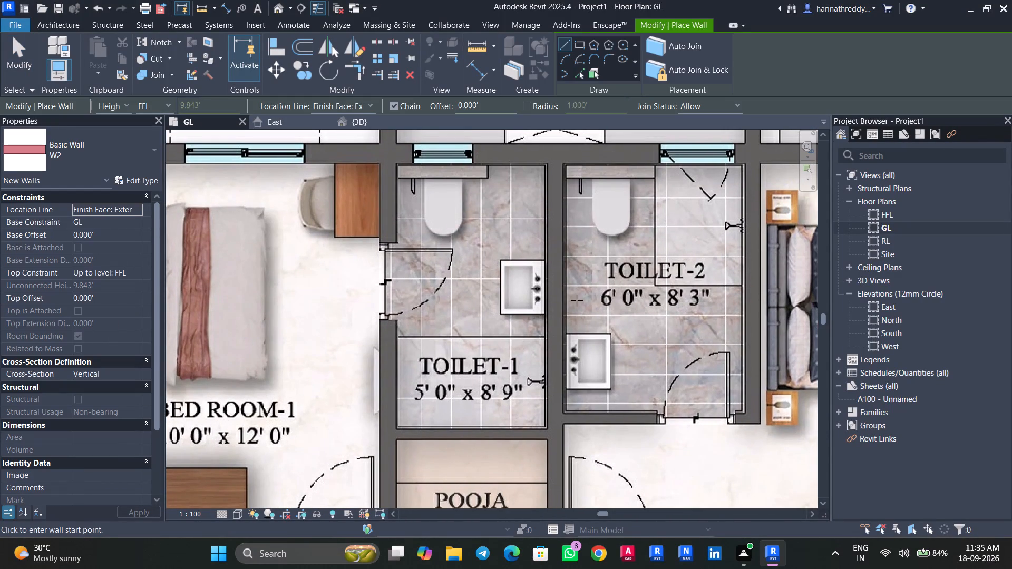
pyautogui.scroll(-2, 488, 328)
pyautogui.moveTo(481, 348); pyautogui.dragTo(704, 118, button='middle')
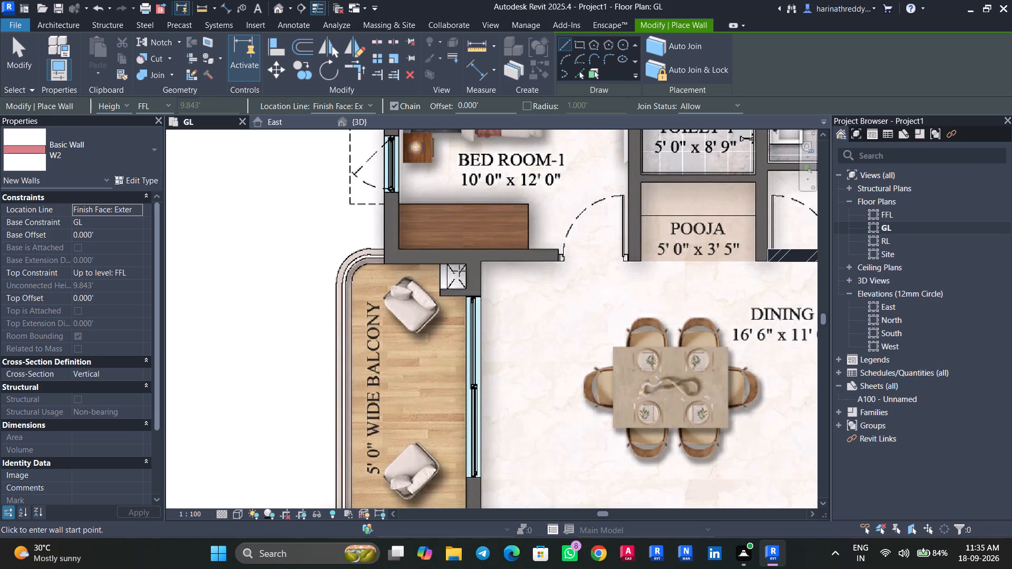
pyautogui.moveTo(711, 276); pyautogui.dragTo(539, 327, button='middle')
pyautogui.scroll(3, 583, 292)
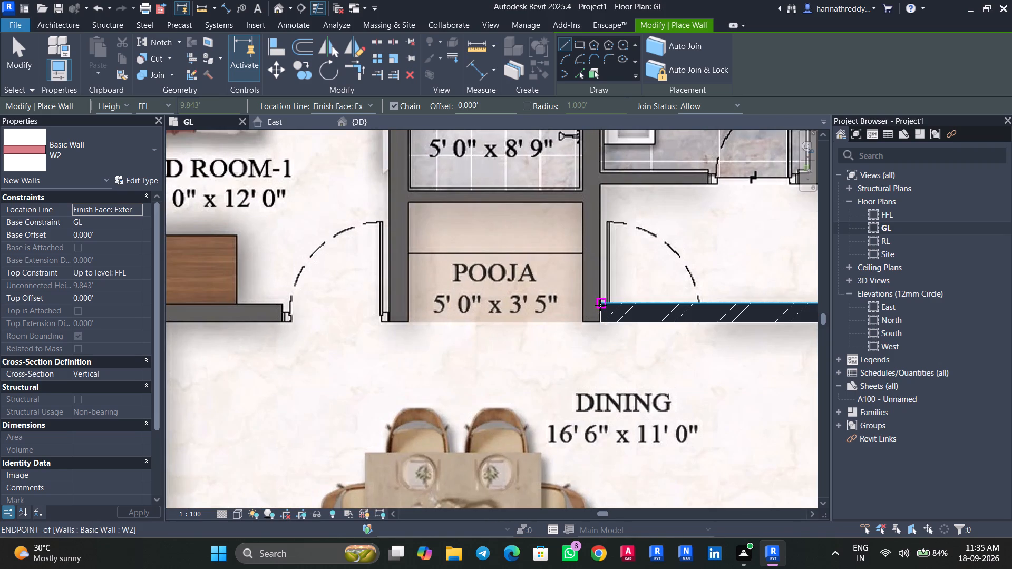
pyautogui.click(600, 305)
pyautogui.press('space')
pyautogui.moveTo(597, 227); pyautogui.dragTo(582, 406, button='middle')
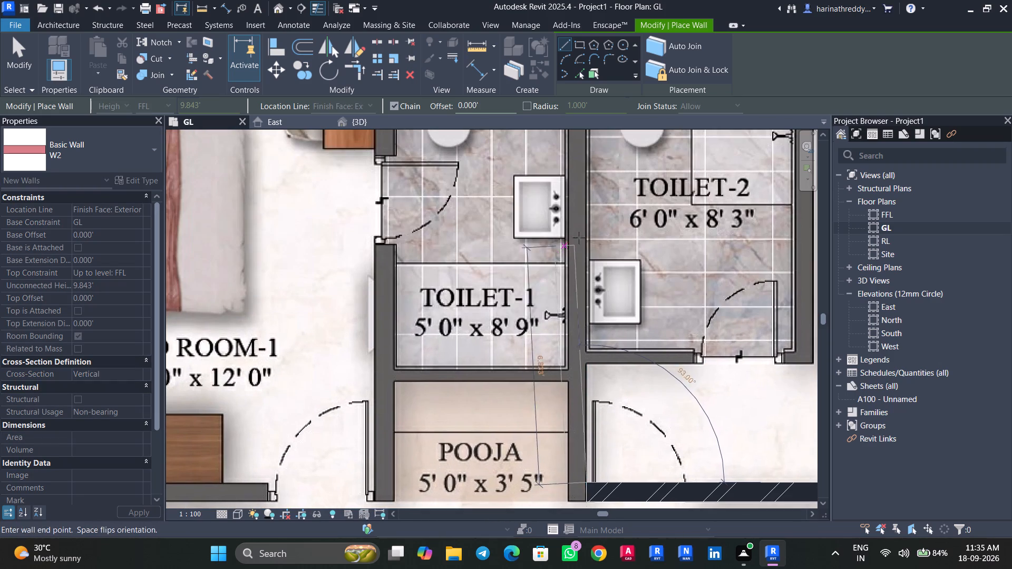
pyautogui.moveTo(586, 214); pyautogui.dragTo(538, 462, button='middle')
pyautogui.scroll(4, 536, 309)
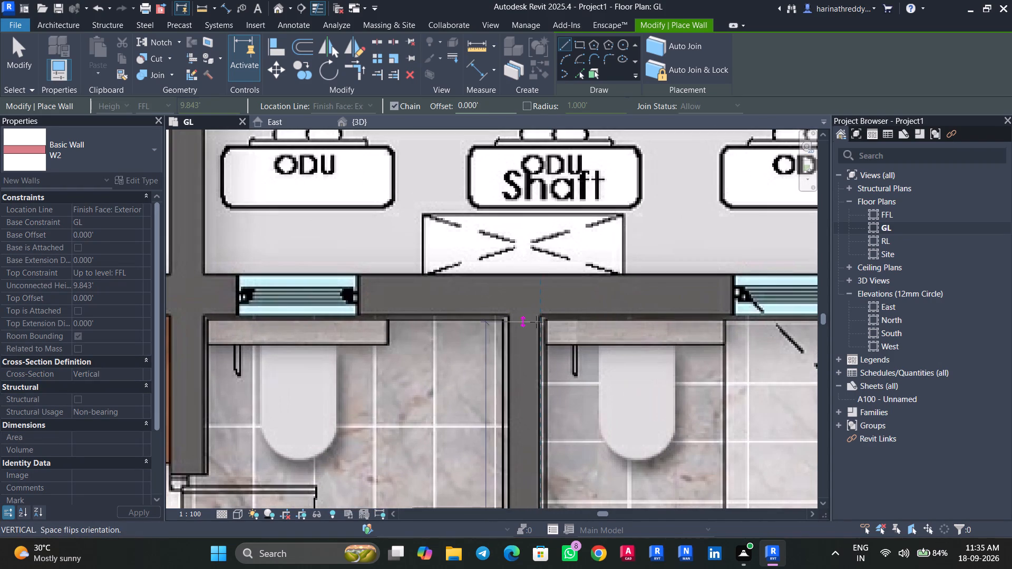
pyautogui.click(539, 319)
pyautogui.press('Escape')
pyautogui.press('Escape')
# Nudge the W2 wall between Toilet-1 and Toilet-2 to fit the floor plan image and check its corner at Pooja.
pyautogui.click(524, 340)
pyautogui.moveTo(536, 344); pyautogui.dragTo(546, 292, button='middle')
pyautogui.press('Up')
pyautogui.press('Right')
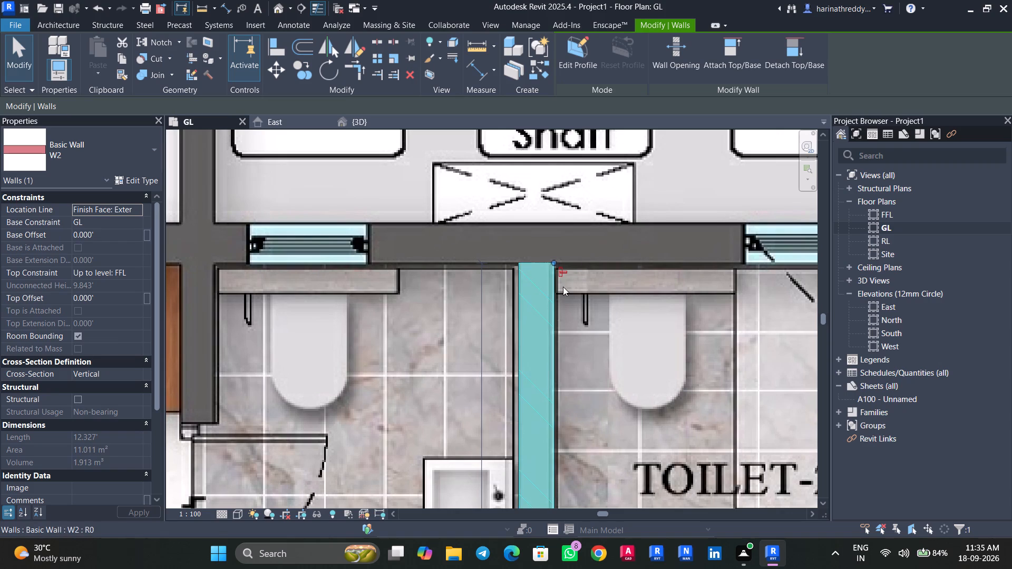
pyautogui.press('Left')
pyautogui.scroll(-4, 578, 280)
pyautogui.moveTo(611, 366); pyautogui.dragTo(640, 0, button='middle')
pyautogui.scroll(1, 640, 0)
pyautogui.press('Escape')
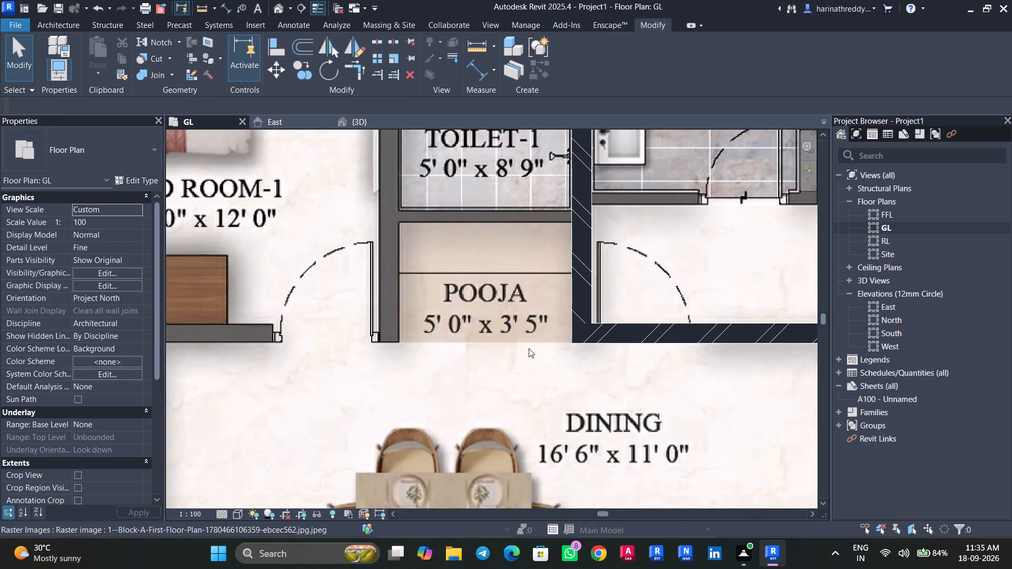
pyautogui.click(589, 332)
pyautogui.scroll(6, 565, 345)
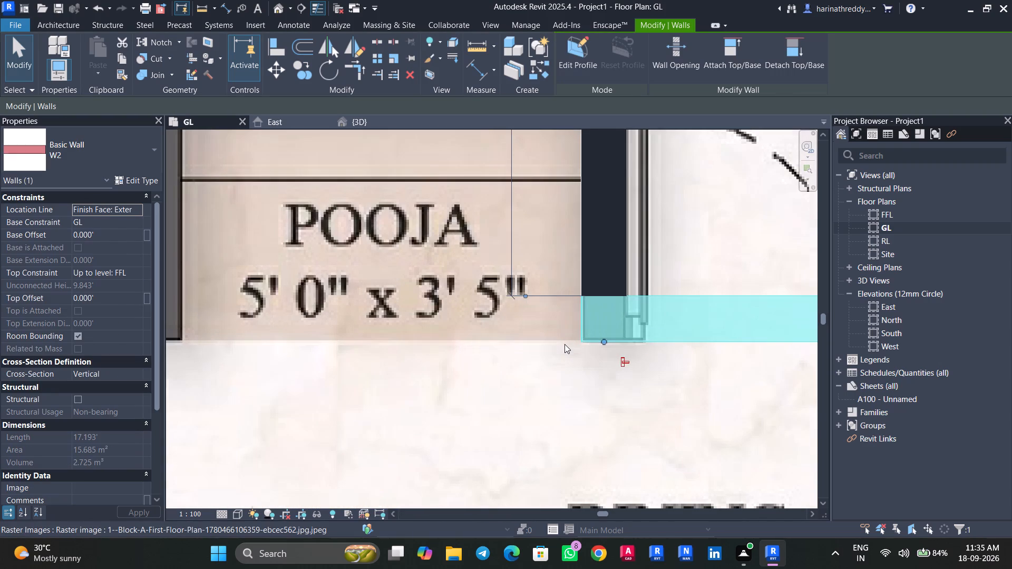
pyautogui.press('Escape')
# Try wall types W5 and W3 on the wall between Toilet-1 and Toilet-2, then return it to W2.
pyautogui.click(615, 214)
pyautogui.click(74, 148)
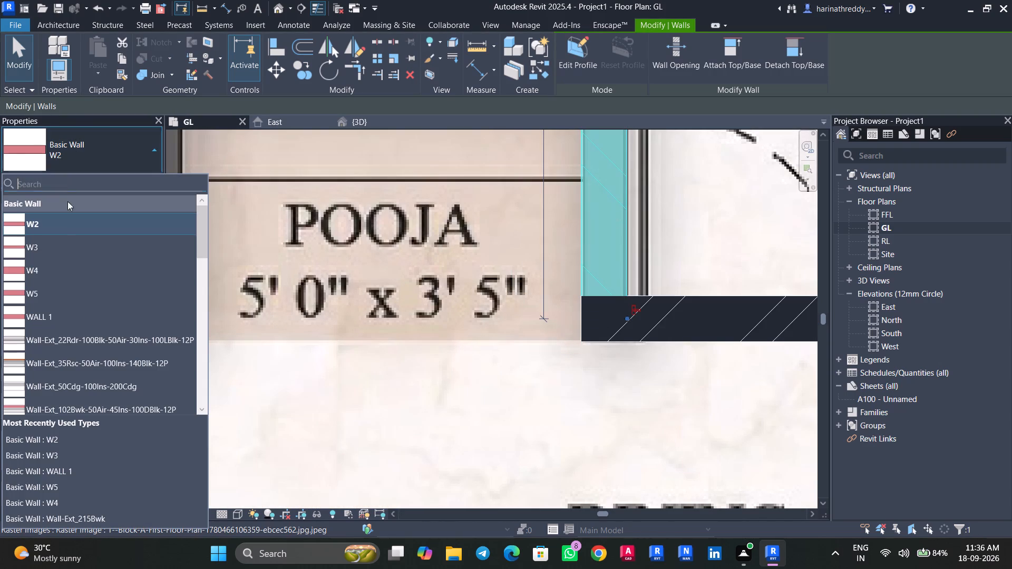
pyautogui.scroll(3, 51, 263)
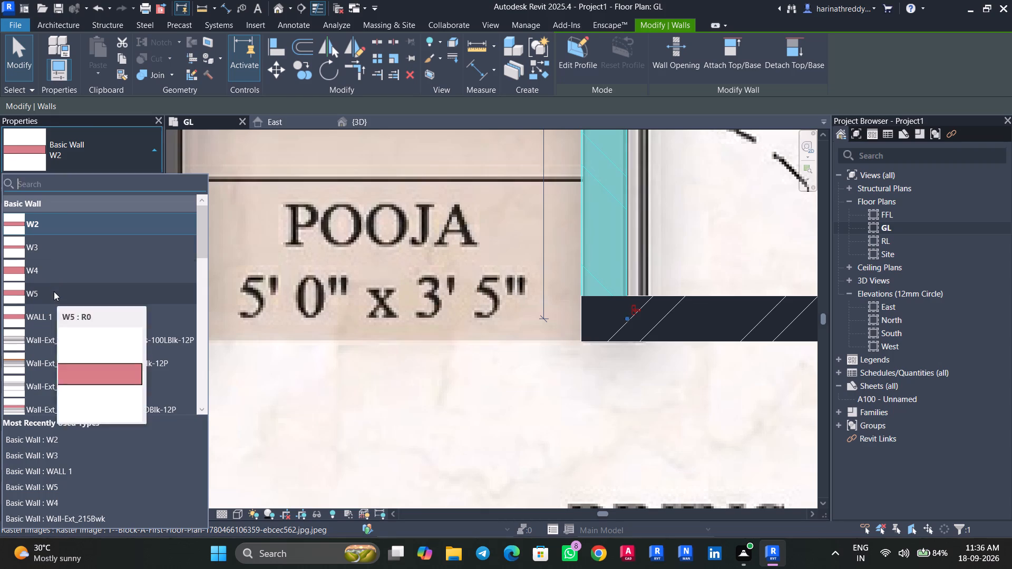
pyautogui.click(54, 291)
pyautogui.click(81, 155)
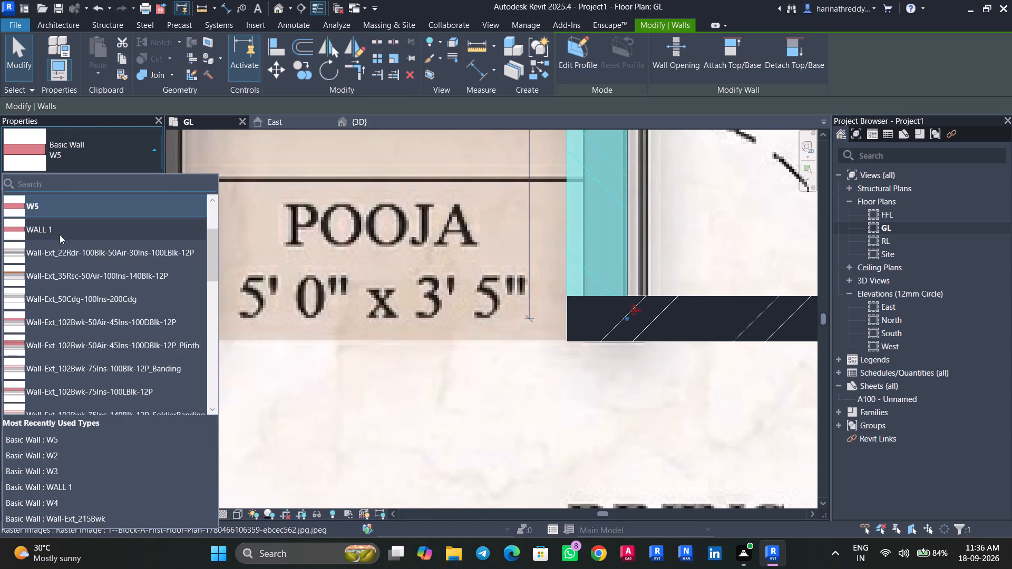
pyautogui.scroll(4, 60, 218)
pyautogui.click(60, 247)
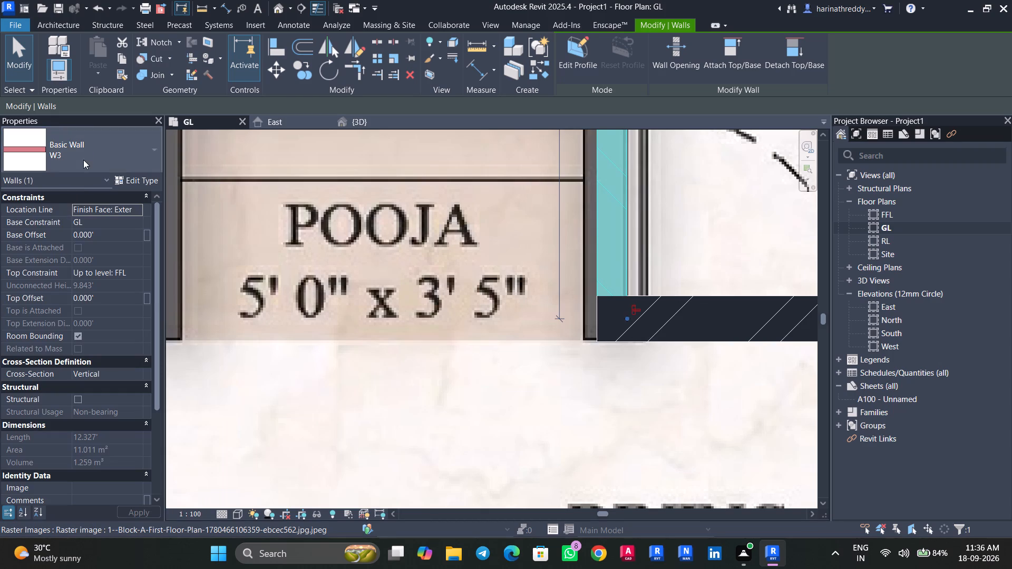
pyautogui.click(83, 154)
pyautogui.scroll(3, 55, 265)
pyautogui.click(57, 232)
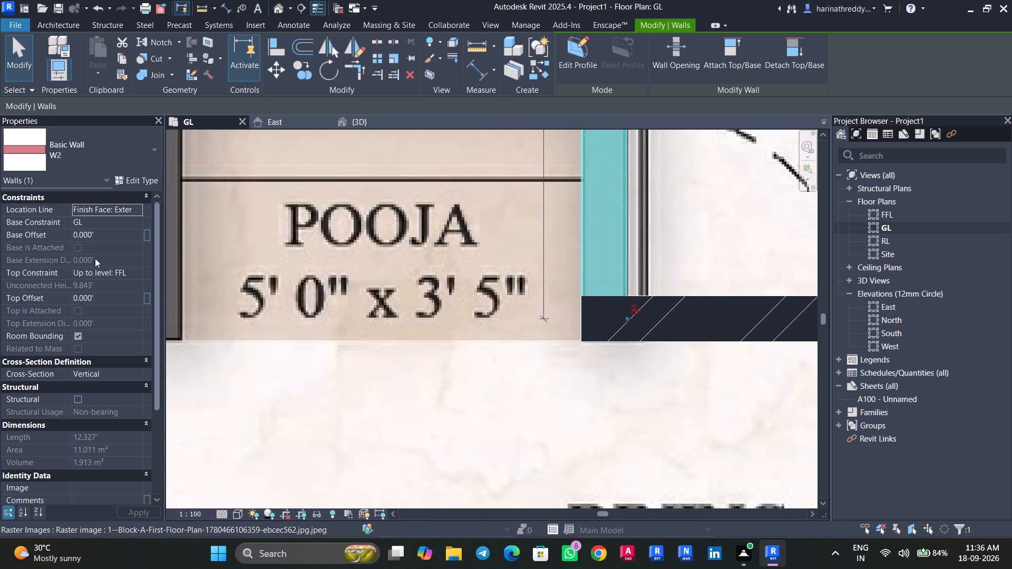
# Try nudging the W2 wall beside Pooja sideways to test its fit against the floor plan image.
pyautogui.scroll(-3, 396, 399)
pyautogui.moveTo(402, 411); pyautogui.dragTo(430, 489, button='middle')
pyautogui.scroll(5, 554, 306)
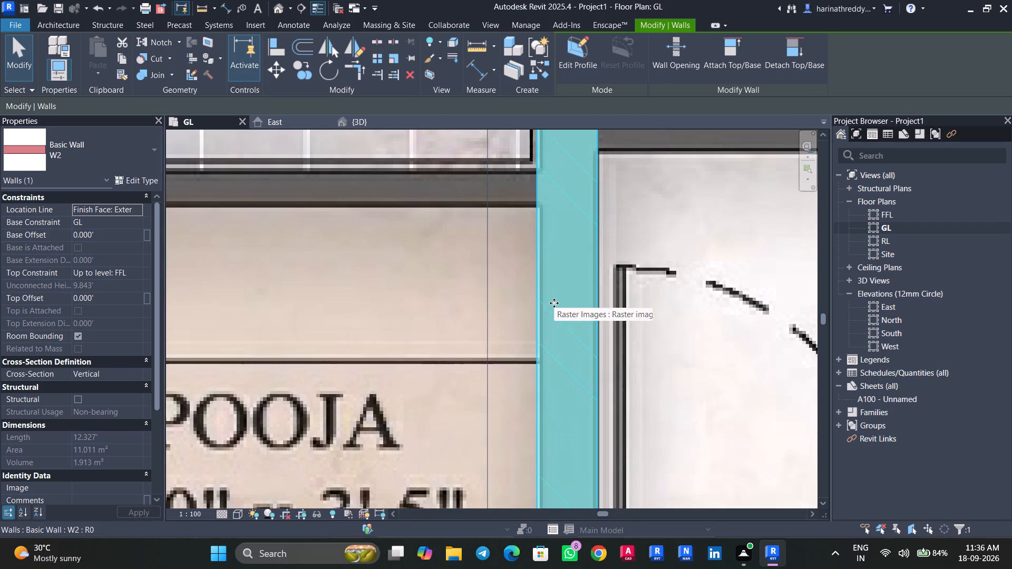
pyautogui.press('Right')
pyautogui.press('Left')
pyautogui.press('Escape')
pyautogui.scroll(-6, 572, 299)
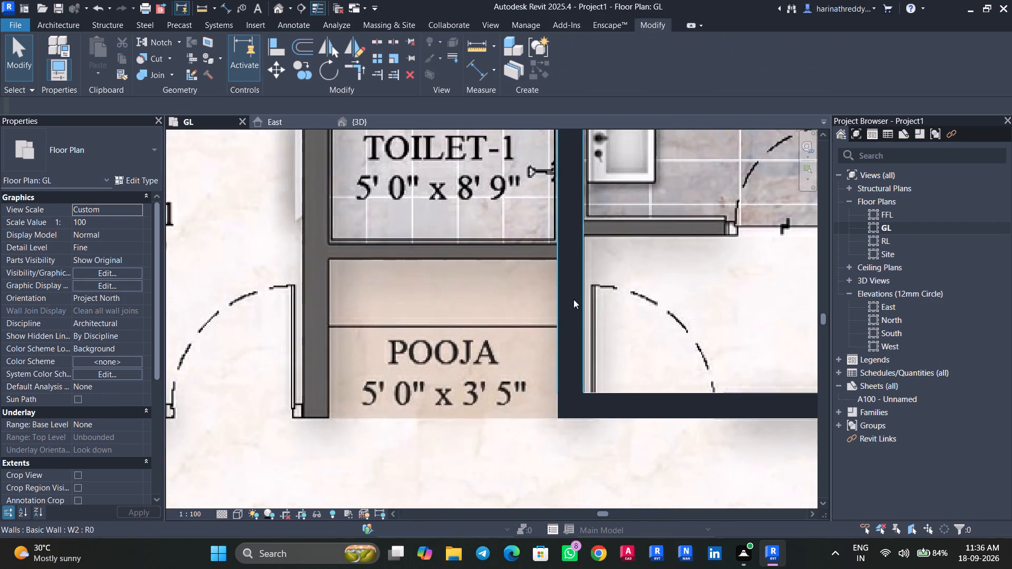
# Draw a W2 wall about 12.6' long from Pooja's Dining-side corner, between Bed Room-1 and Toilet-1, to the shaft-side wall.
pyautogui.moveTo(604, 272); pyautogui.dragTo(593, 408, button='middle')
pyautogui.moveTo(424, 395); pyautogui.dragTo(585, 417, button='middle')
pyautogui.write('WA')
pyautogui.scroll(-6, 563, 390)
pyautogui.moveTo(536, 401); pyautogui.dragTo(547, 326, button='middle')
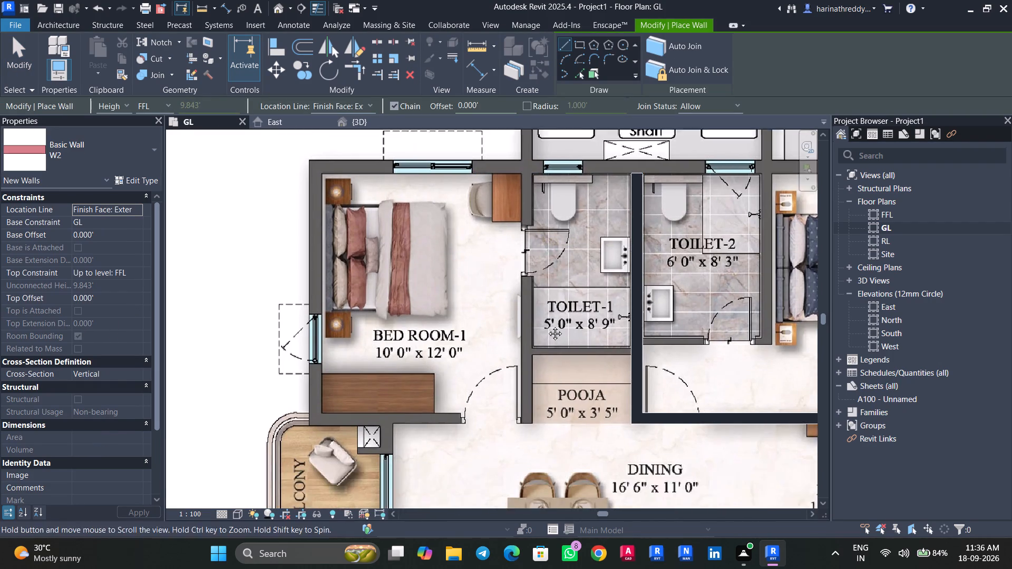
pyautogui.moveTo(547, 326); pyautogui.dragTo(548, 310, button='middle')
pyautogui.scroll(10, 527, 378)
pyautogui.click(569, 373)
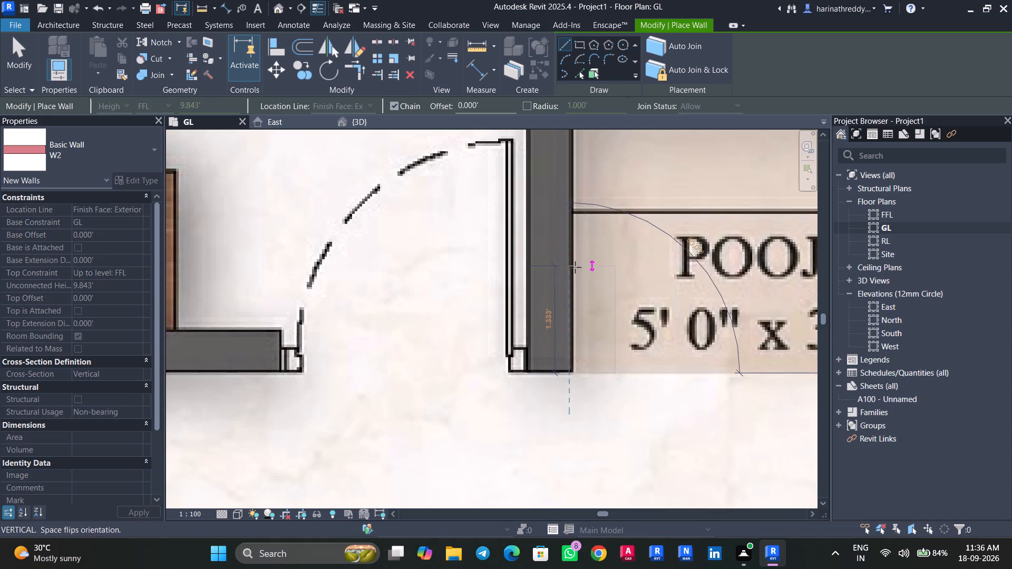
pyautogui.press('space')
pyautogui.moveTo(562, 182); pyautogui.dragTo(556, 477, button='middle')
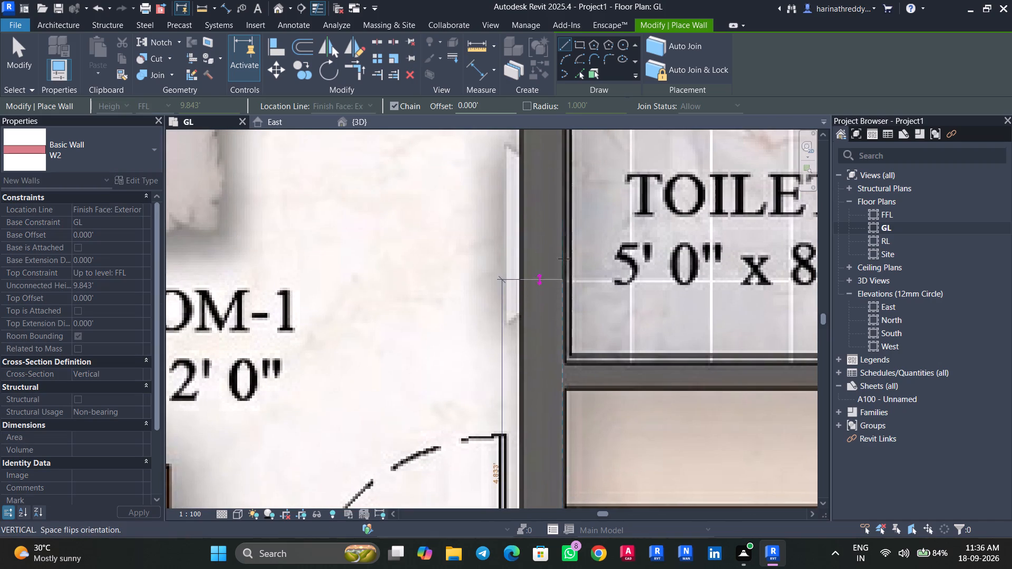
pyautogui.moveTo(566, 233); pyautogui.dragTo(538, 511, button='middle')
pyautogui.scroll(1, 537, 513)
pyautogui.moveTo(541, 222); pyautogui.dragTo(537, 493, button='middle')
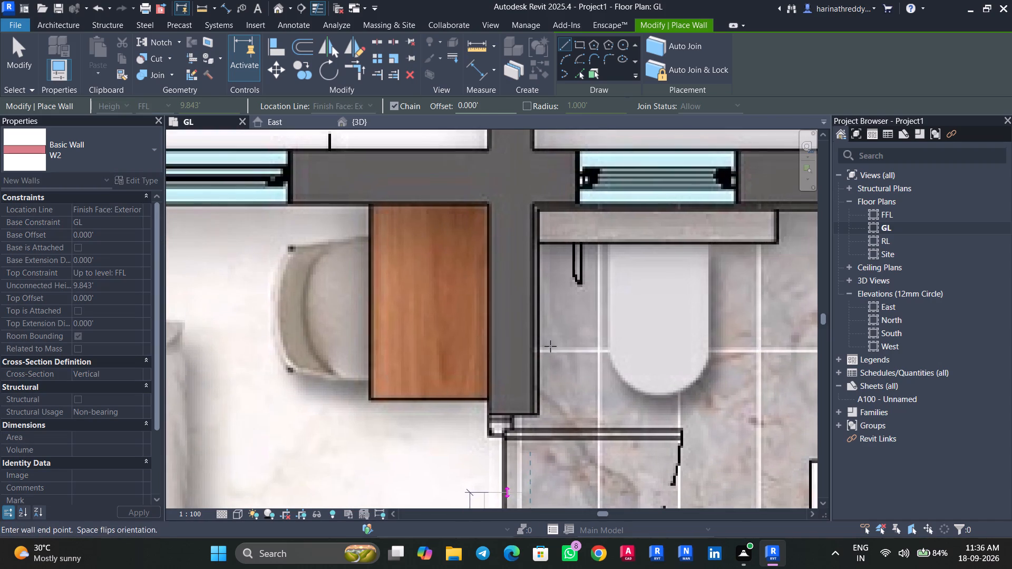
pyautogui.scroll(4, 530, 207)
pyautogui.moveTo(530, 207); pyautogui.dragTo(530, 331, button='middle')
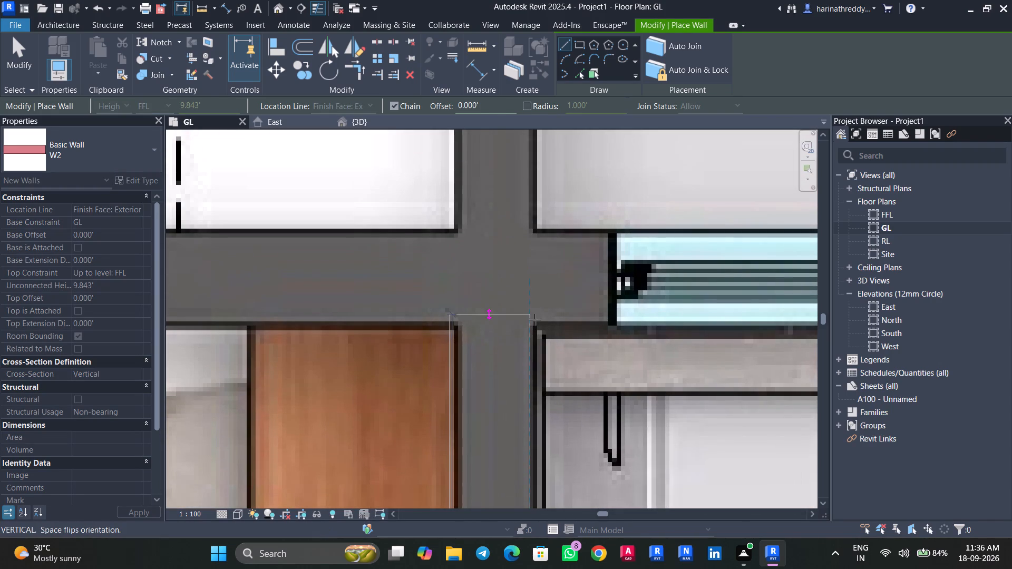
pyautogui.click(533, 321)
pyautogui.press('Escape')
pyautogui.press('Escape')
pyautogui.press('Escape')
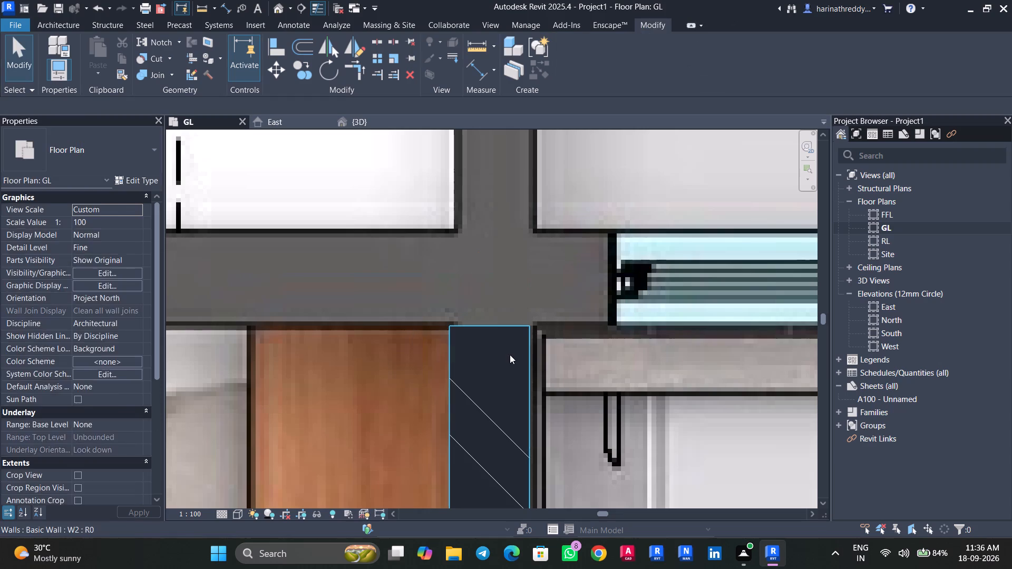
# Nudge the W2 wall between Bed Room-1 and Toilet-1 slightly toward Toilet-1 and check its fit down to Pooja.
pyautogui.click(510, 355)
pyautogui.press('Right')
pyautogui.press('Right')
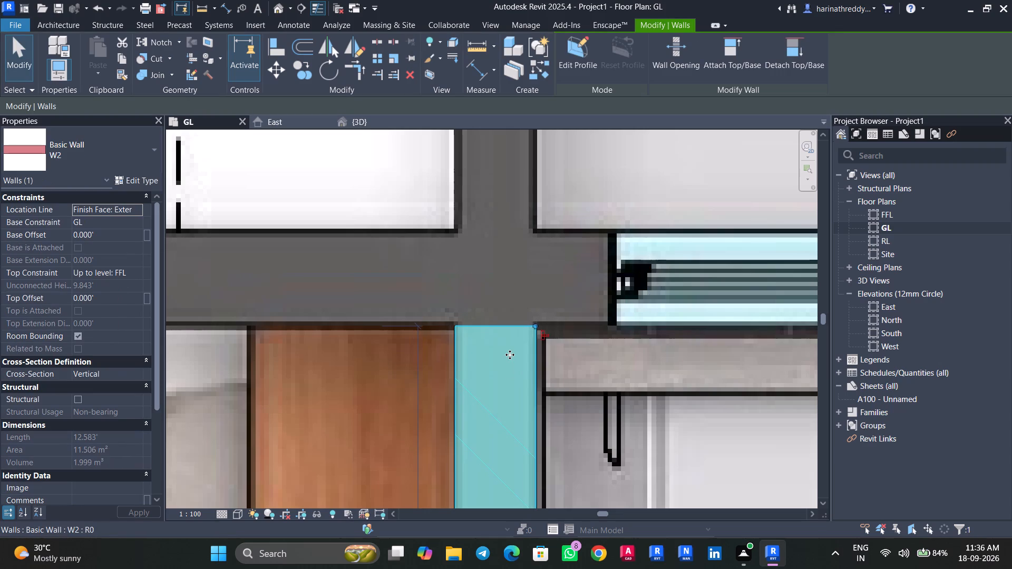
pyautogui.press('Left')
pyautogui.press('Right')
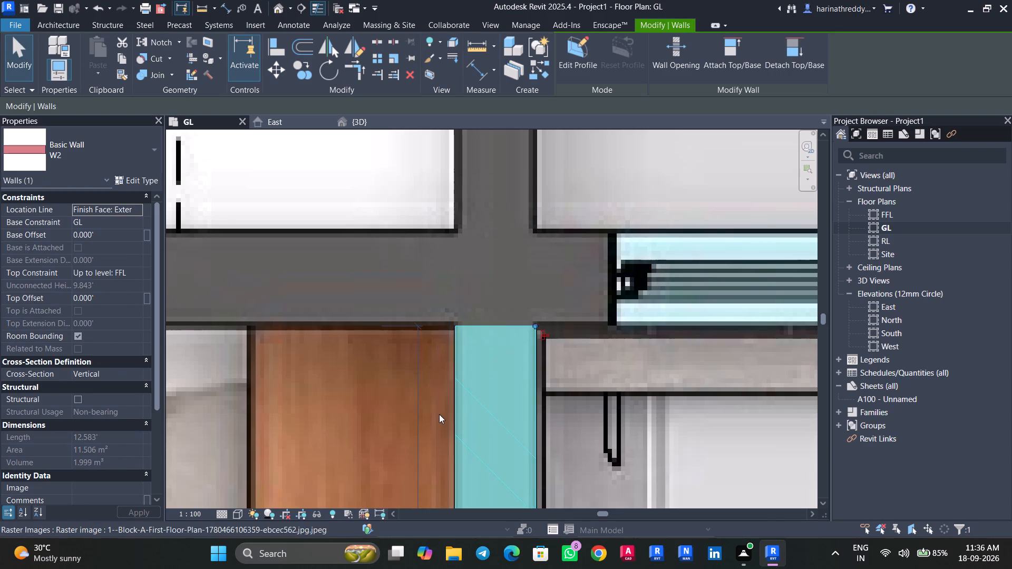
pyautogui.scroll(-9, 445, 410)
pyautogui.moveTo(510, 420); pyautogui.dragTo(585, 100, button='middle')
pyautogui.moveTo(604, 283); pyautogui.dragTo(632, 38, button='middle')
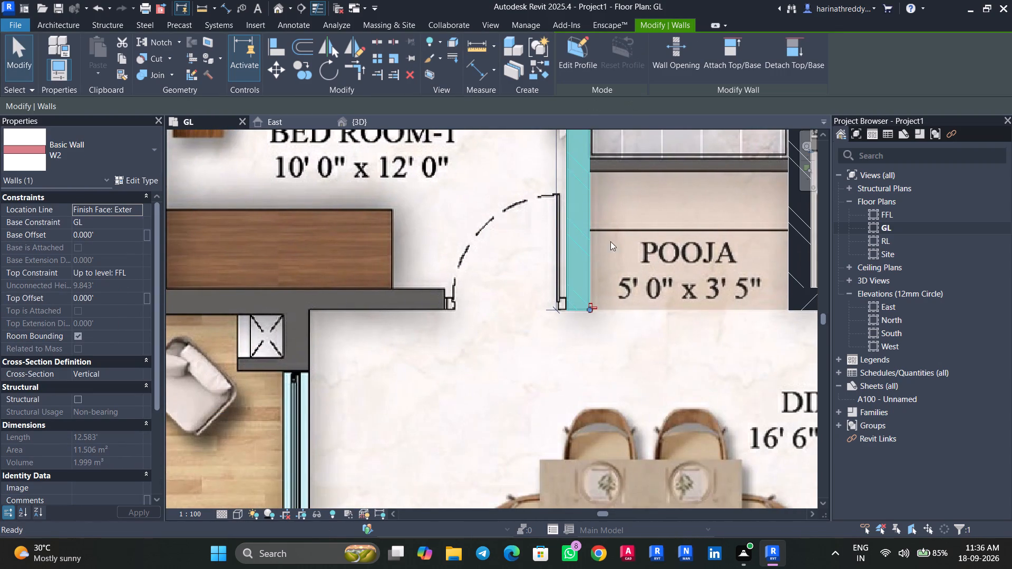
pyautogui.press('Escape')
pyautogui.press('Escape')
# Draw a W2 wall about 6.7' long between Bed Room-1 and Dining, from the Pooja side wall across the door to the balcony corner.
pyautogui.scroll(-5, 536, 353)
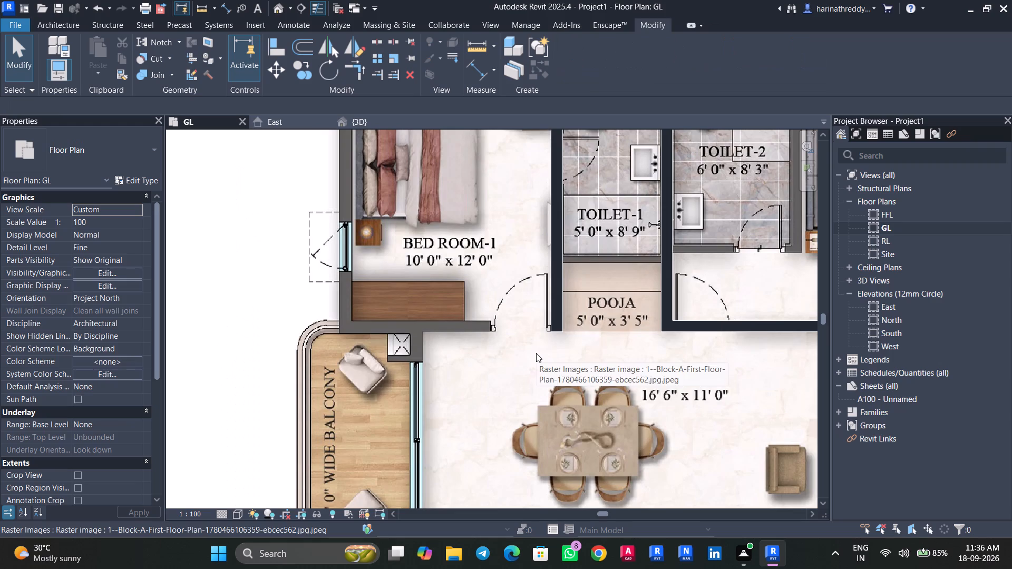
pyautogui.write('WA')
pyautogui.scroll(5, 536, 330)
pyautogui.click(567, 334)
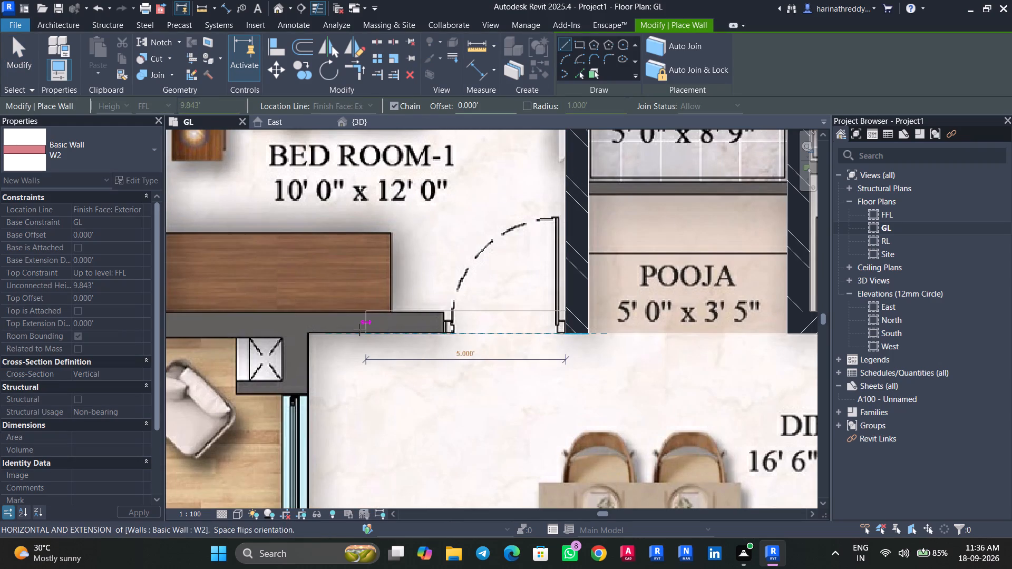
pyautogui.moveTo(359, 330); pyautogui.dragTo(582, 345, button='middle')
pyautogui.scroll(4, 371, 352)
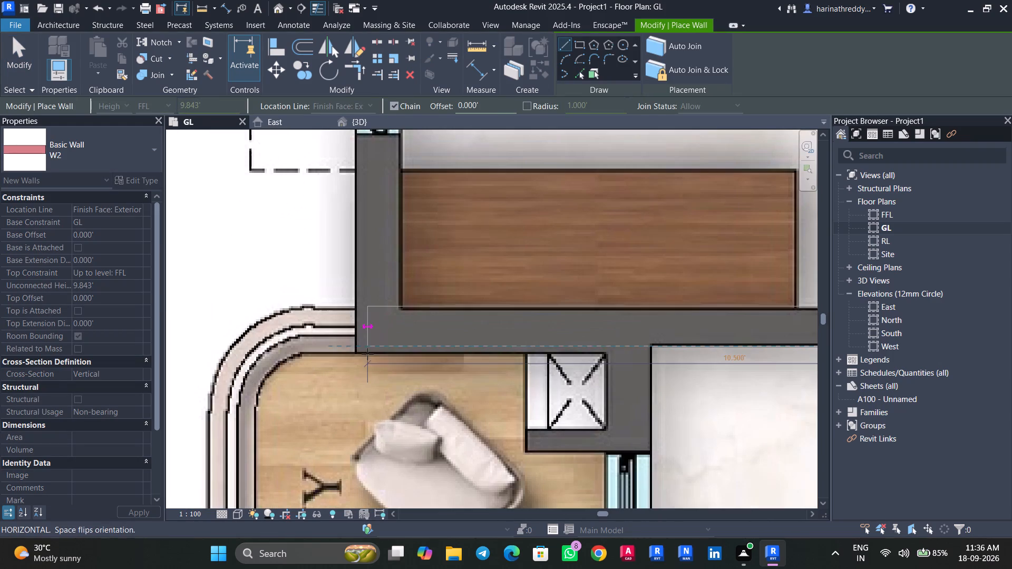
pyautogui.scroll(-2, 352, 351)
pyautogui.moveTo(352, 351); pyautogui.dragTo(269, 351, button='middle')
pyautogui.moveTo(250, 351); pyautogui.dragTo(163, 351, button='middle')
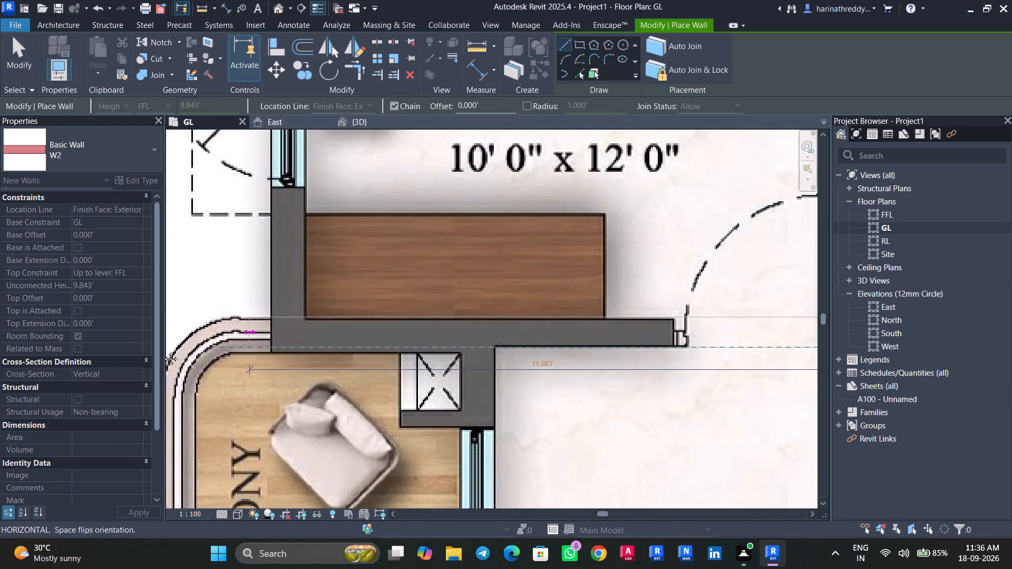
pyautogui.moveTo(163, 351); pyautogui.dragTo(95, 351, button='middle')
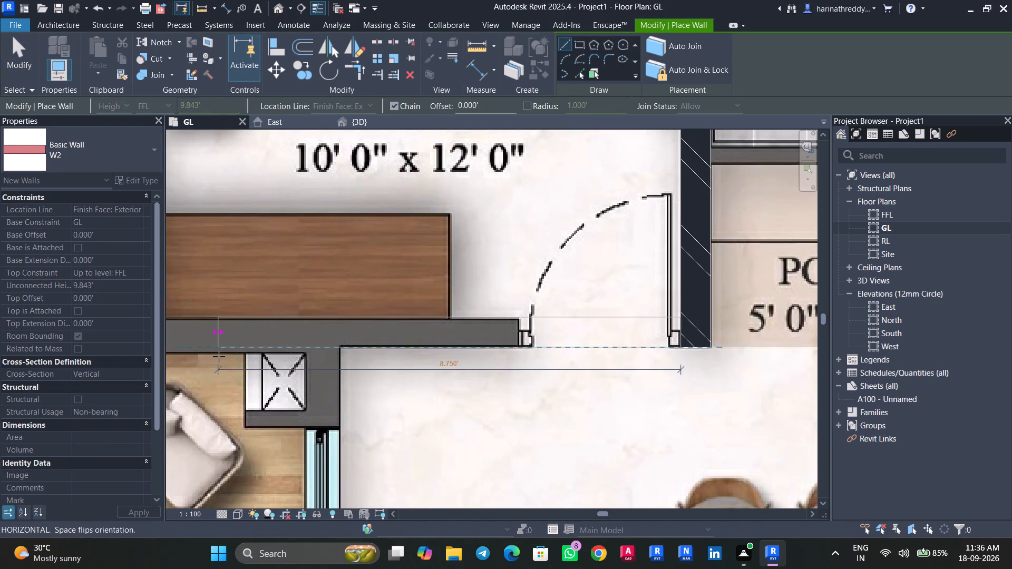
pyautogui.scroll(5, 338, 350)
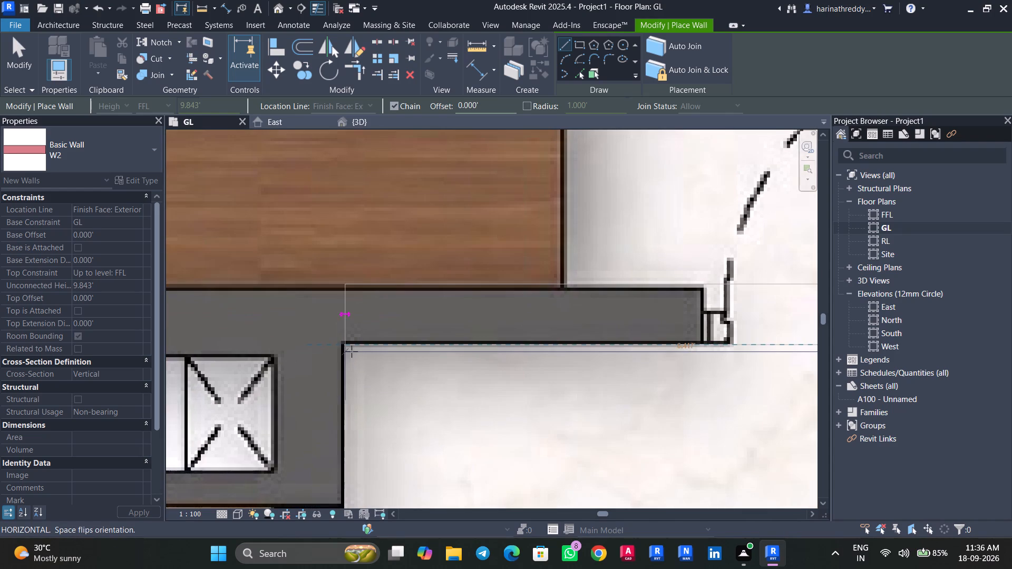
pyautogui.click(343, 349)
pyautogui.press('Escape')
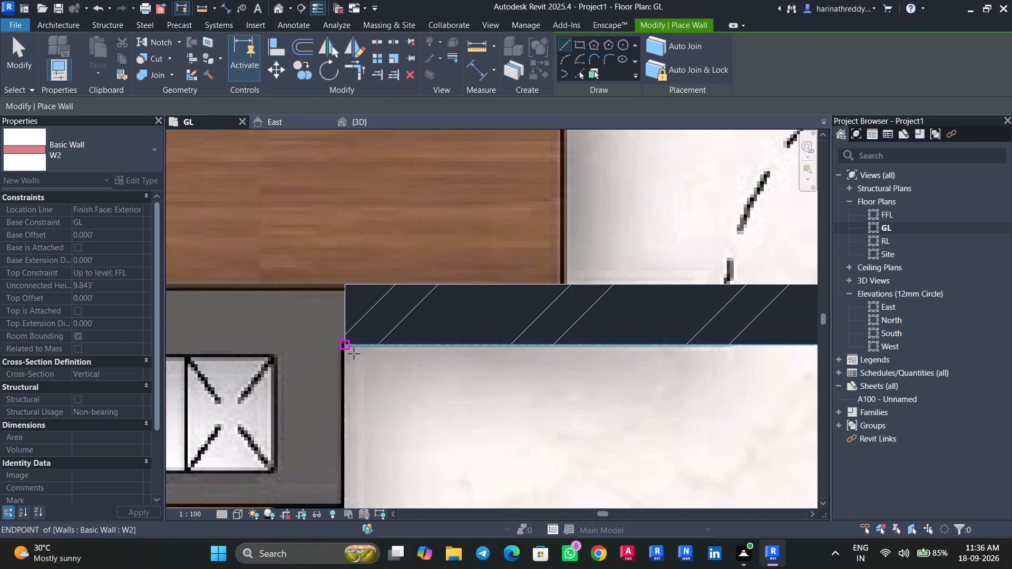
pyautogui.press('Escape')
pyautogui.press('Escape')
# Check the new W2 wall beside Dining and examine the M.Bed Room, M.Toilet, Kitchen and Utility area of the floor plan image.
pyautogui.click(403, 338)
pyautogui.scroll(-7, 405, 337)
pyautogui.moveTo(429, 371); pyautogui.dragTo(504, 399, button='middle')
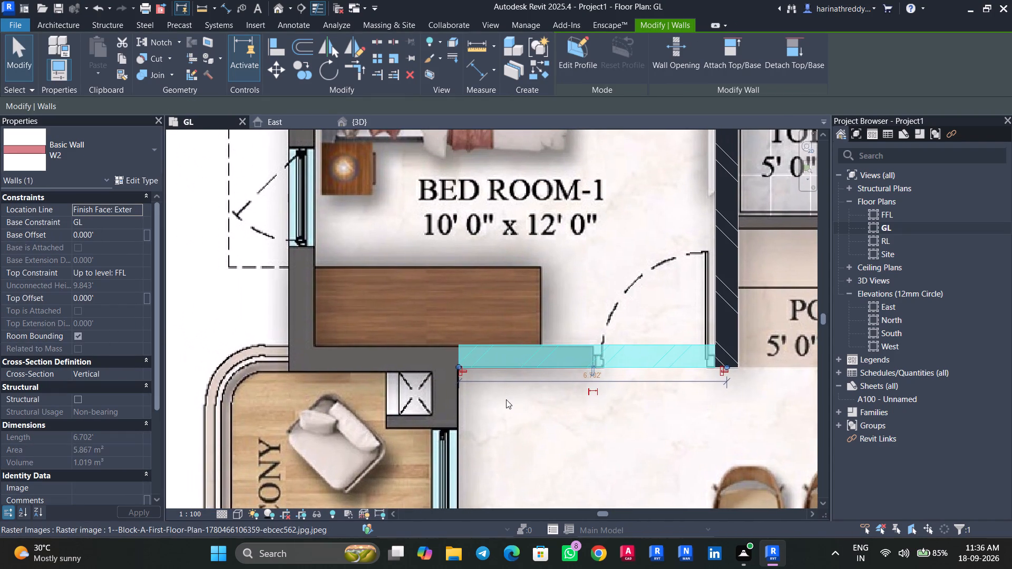
pyautogui.scroll(-6, 506, 399)
pyautogui.moveTo(509, 410); pyautogui.dragTo(509, 378, button='middle')
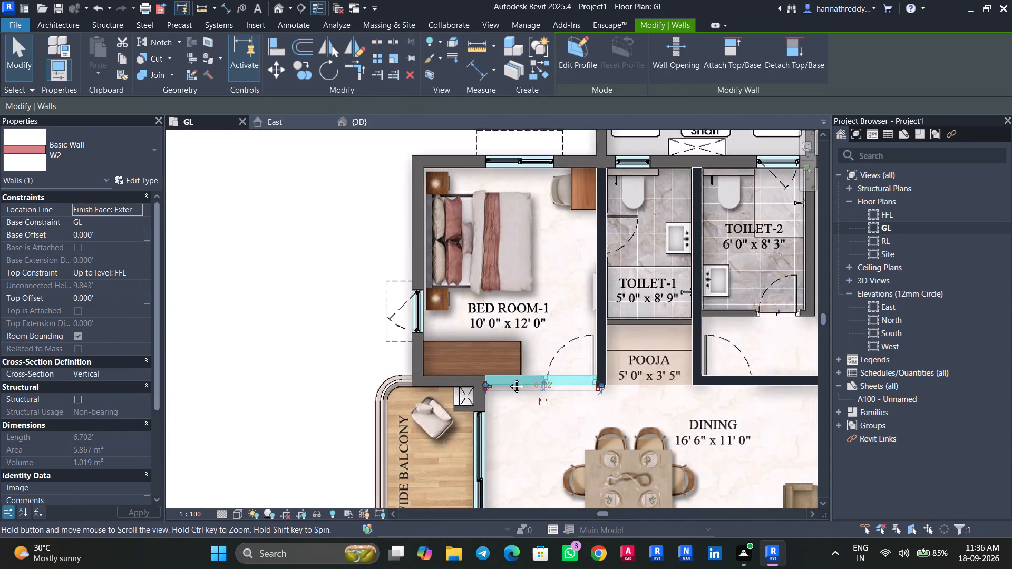
pyautogui.moveTo(509, 378); pyautogui.dragTo(509, 213, button='middle')
pyautogui.press('Escape')
pyautogui.press('Escape')
pyautogui.moveTo(521, 323); pyautogui.dragTo(522, 162, button='middle')
pyautogui.scroll(-3, 510, 305)
pyautogui.scroll(1, 510, 305)
pyautogui.scroll(-3, 510, 305)
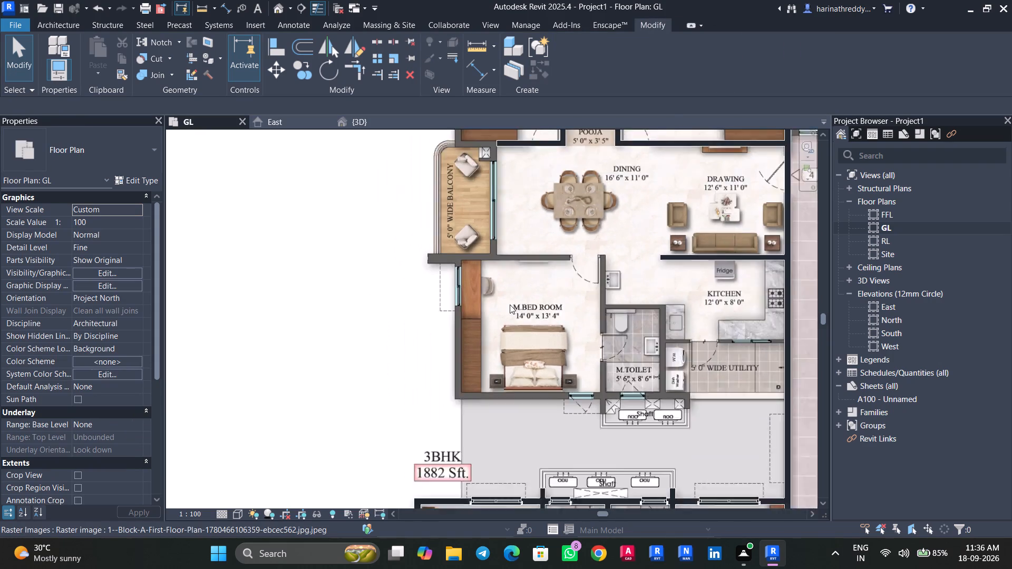
pyautogui.scroll(-3, 572, 333)
pyautogui.scroll(8, 695, 376)
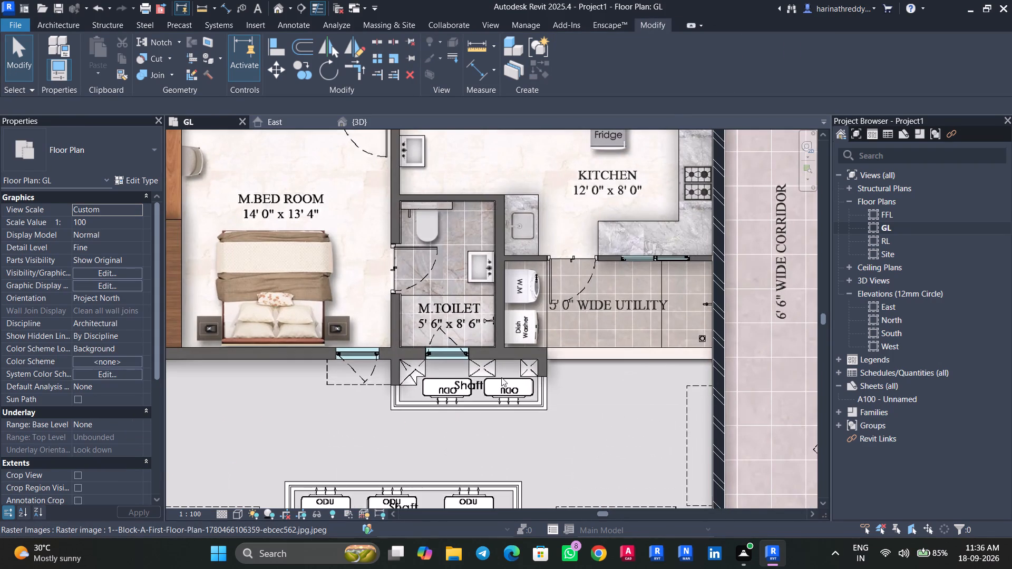
pyautogui.scroll(-4, 426, 389)
pyautogui.moveTo(334, 370); pyautogui.dragTo(395, 417, button='middle')
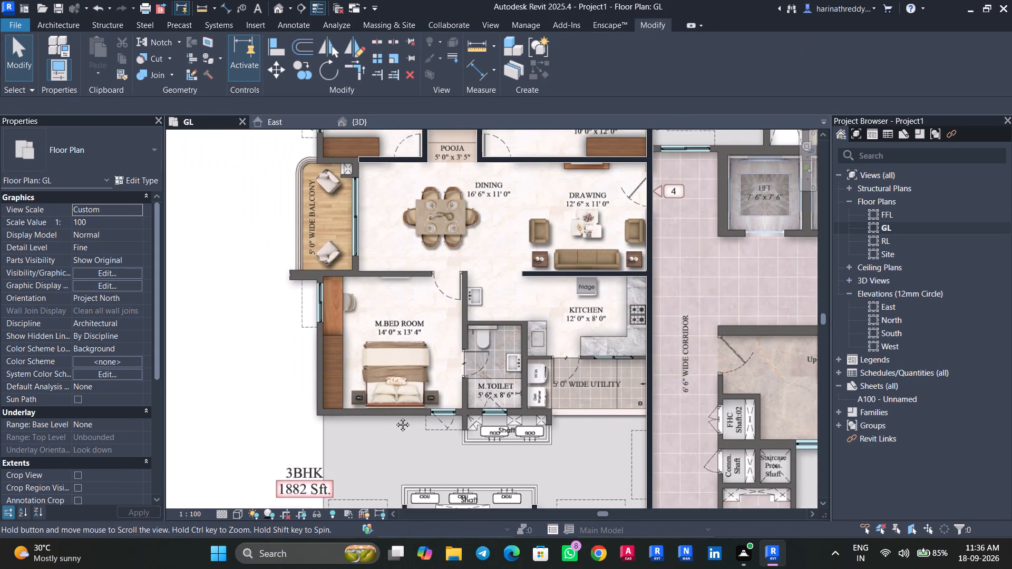
pyautogui.moveTo(395, 417); pyautogui.dragTo(396, 418, button='middle')
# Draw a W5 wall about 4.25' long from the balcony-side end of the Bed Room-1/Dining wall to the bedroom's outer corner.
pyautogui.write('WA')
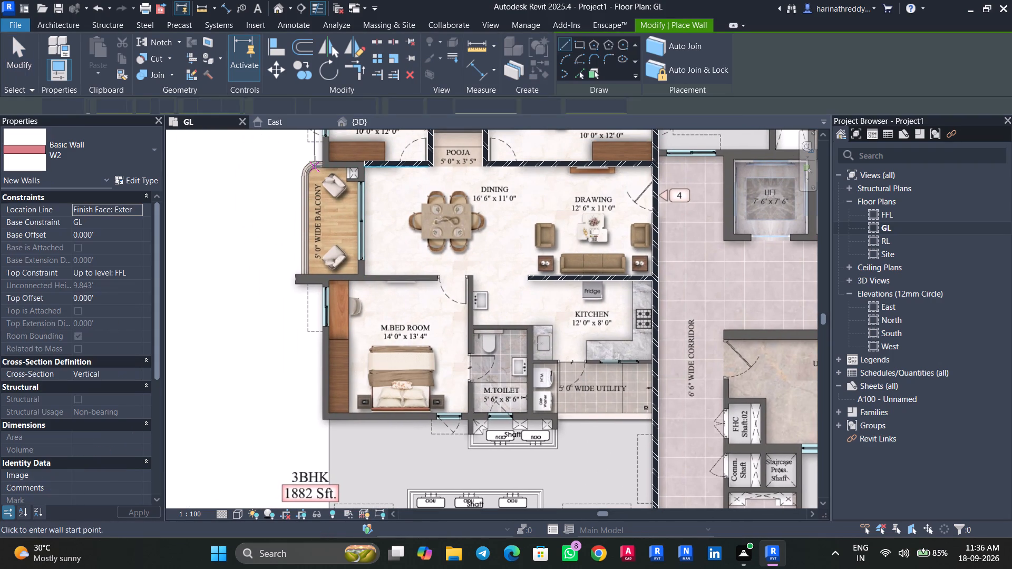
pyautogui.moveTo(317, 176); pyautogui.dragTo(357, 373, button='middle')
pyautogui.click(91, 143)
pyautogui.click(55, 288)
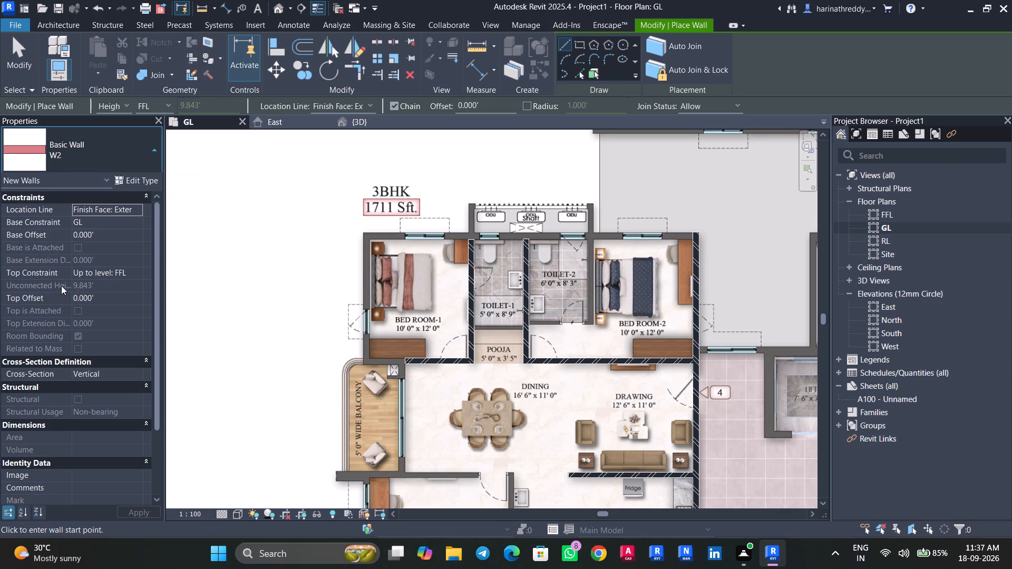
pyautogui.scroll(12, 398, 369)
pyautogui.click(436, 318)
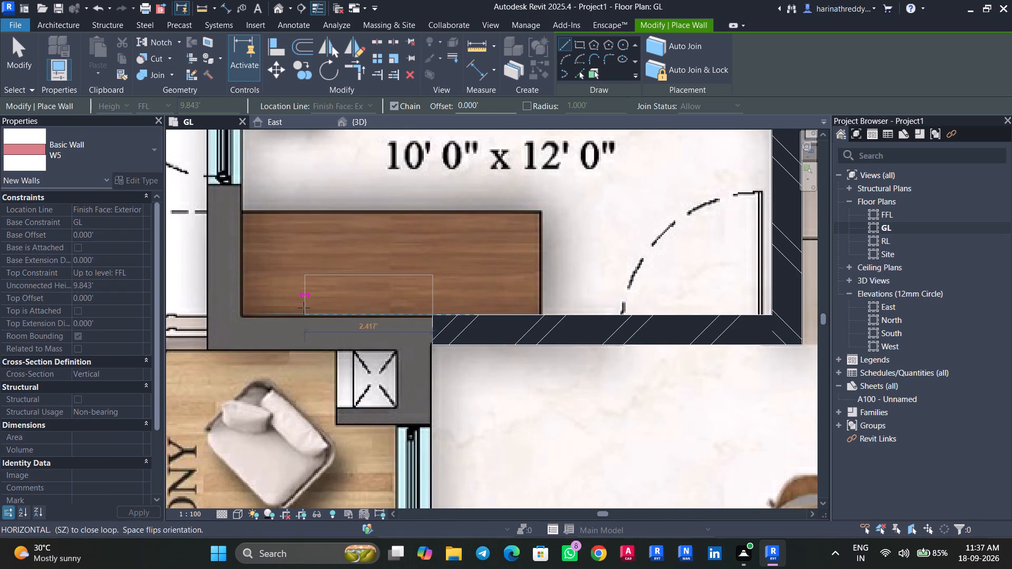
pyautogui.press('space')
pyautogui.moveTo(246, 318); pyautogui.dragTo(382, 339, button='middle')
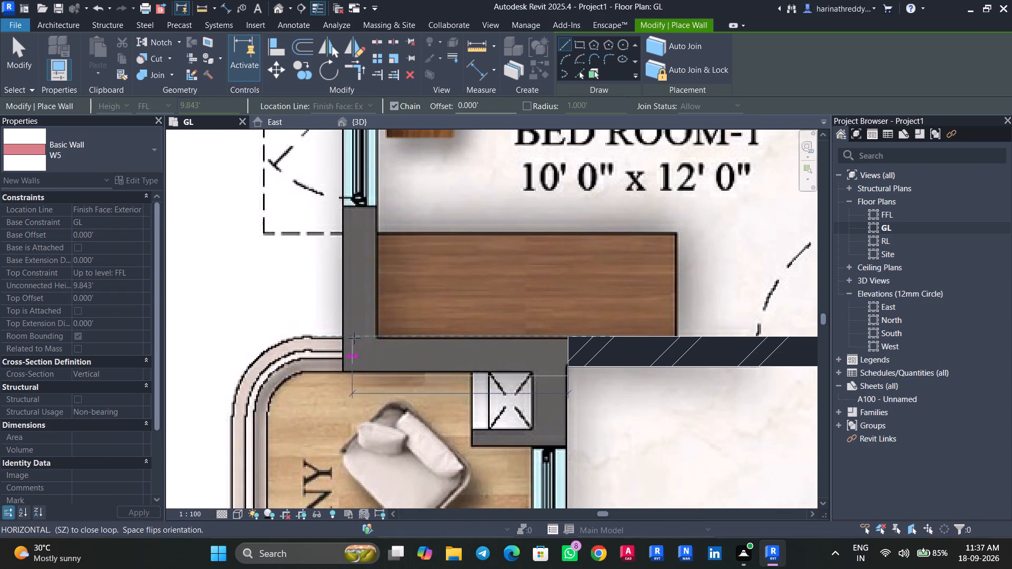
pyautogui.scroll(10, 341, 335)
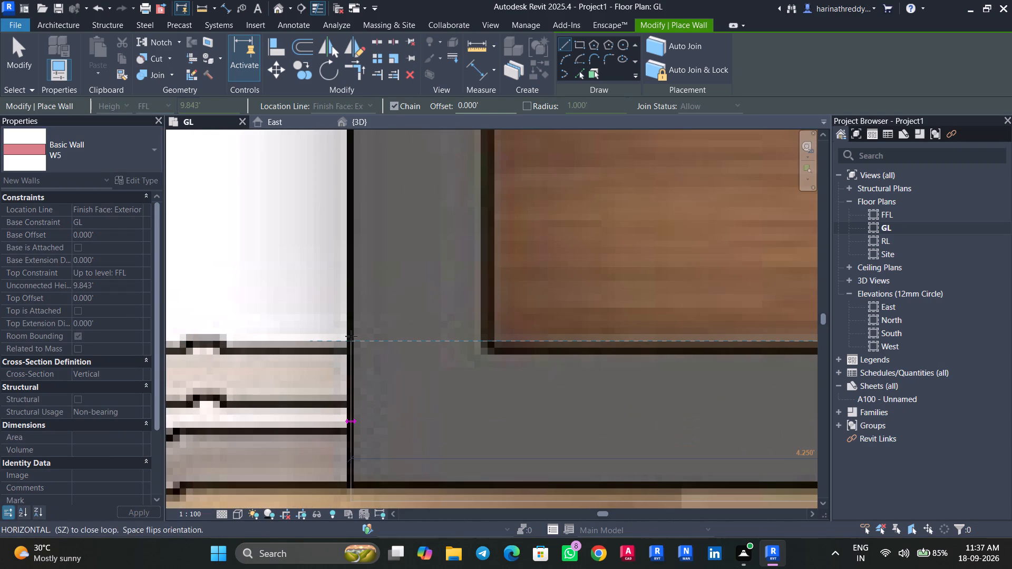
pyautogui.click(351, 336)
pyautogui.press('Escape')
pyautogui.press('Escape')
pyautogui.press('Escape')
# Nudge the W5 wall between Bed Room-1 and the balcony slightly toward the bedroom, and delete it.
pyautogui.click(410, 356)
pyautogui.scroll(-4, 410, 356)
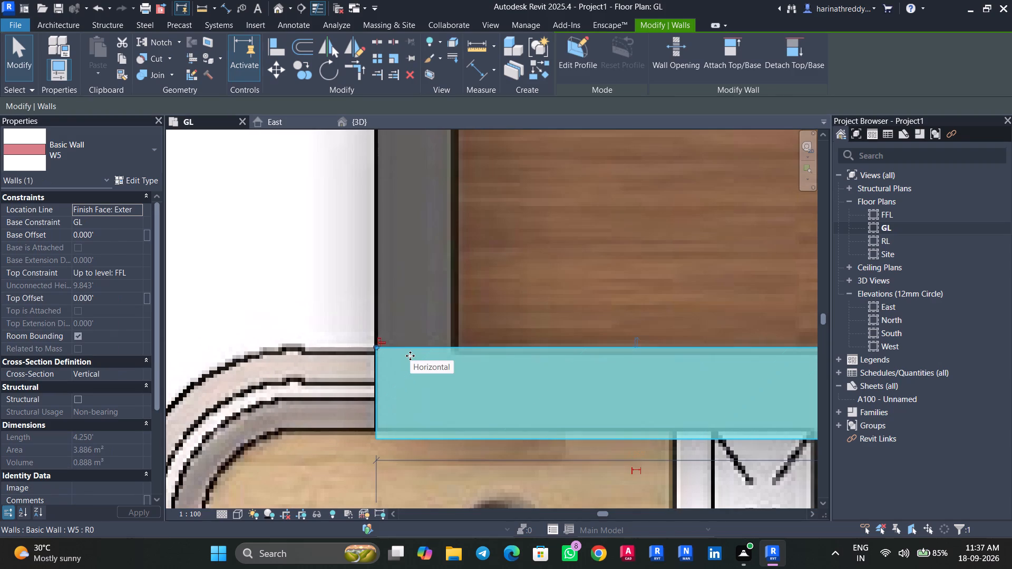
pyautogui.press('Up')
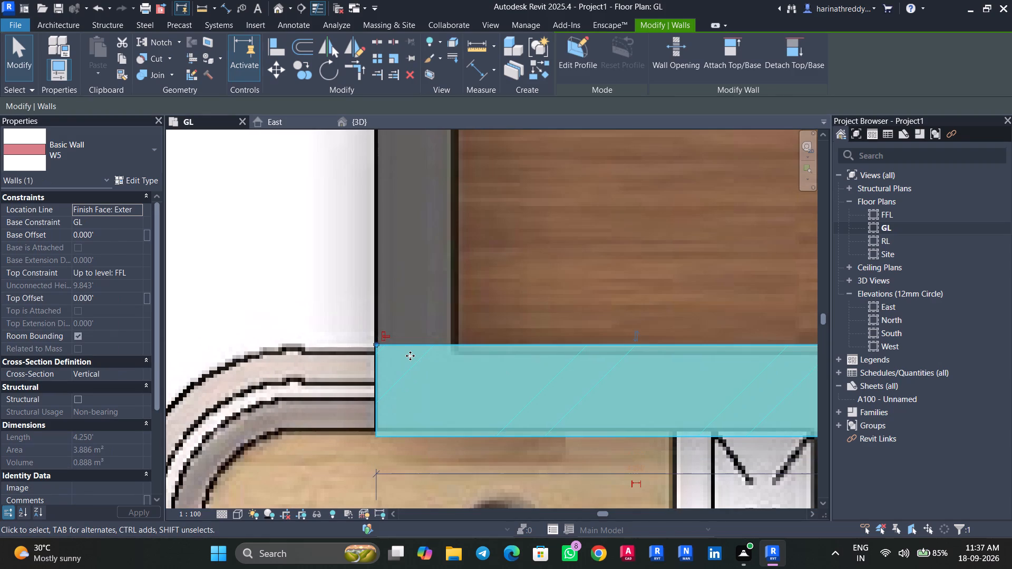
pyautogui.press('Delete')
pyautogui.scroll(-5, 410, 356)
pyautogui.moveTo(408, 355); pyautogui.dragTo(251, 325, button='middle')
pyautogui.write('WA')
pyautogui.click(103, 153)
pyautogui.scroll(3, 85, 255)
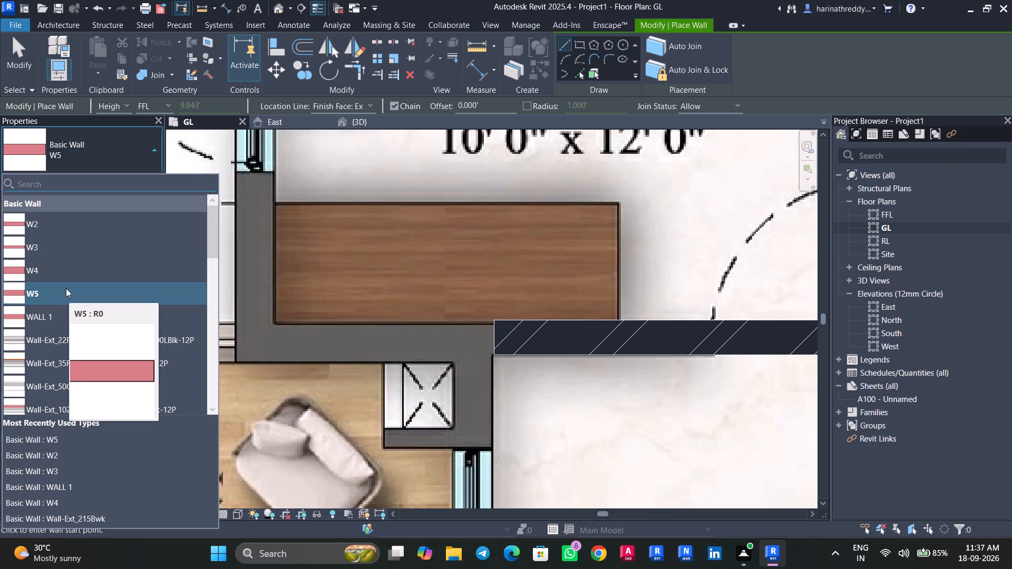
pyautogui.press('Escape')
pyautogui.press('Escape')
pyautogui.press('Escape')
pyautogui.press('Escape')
# Look over the 1711 Sft. flat and the neighbouring lift and staircase core for the next wall to trace.
pyautogui.scroll(-5, 398, 355)
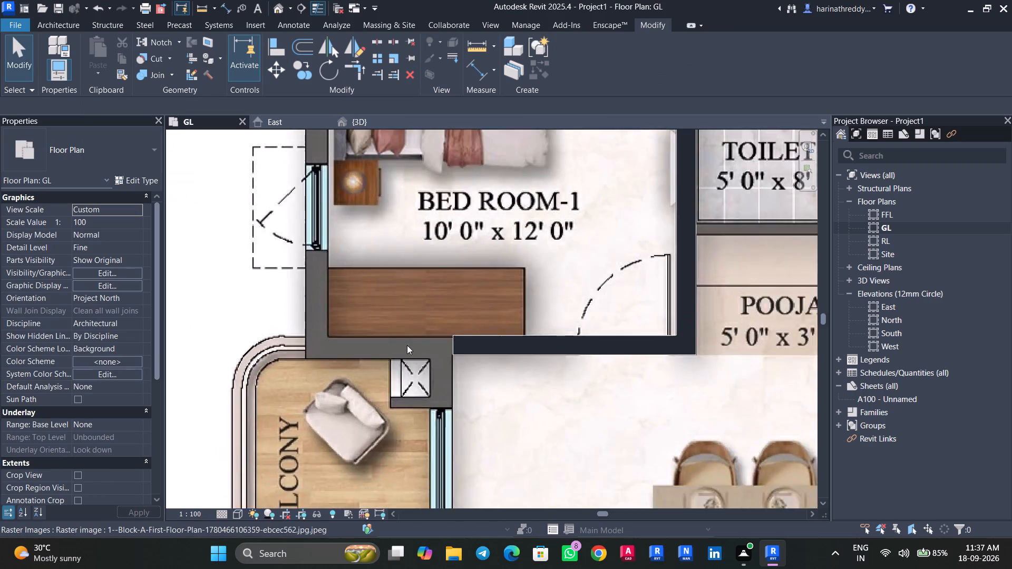
pyautogui.scroll(-9, 407, 345)
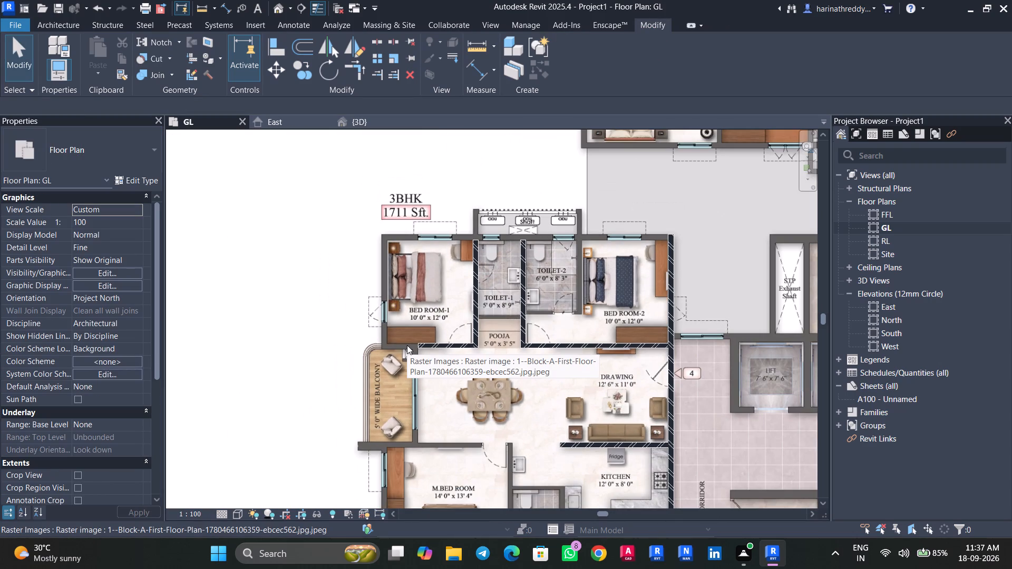
pyautogui.moveTo(526, 416); pyautogui.dragTo(535, 268, button='middle')
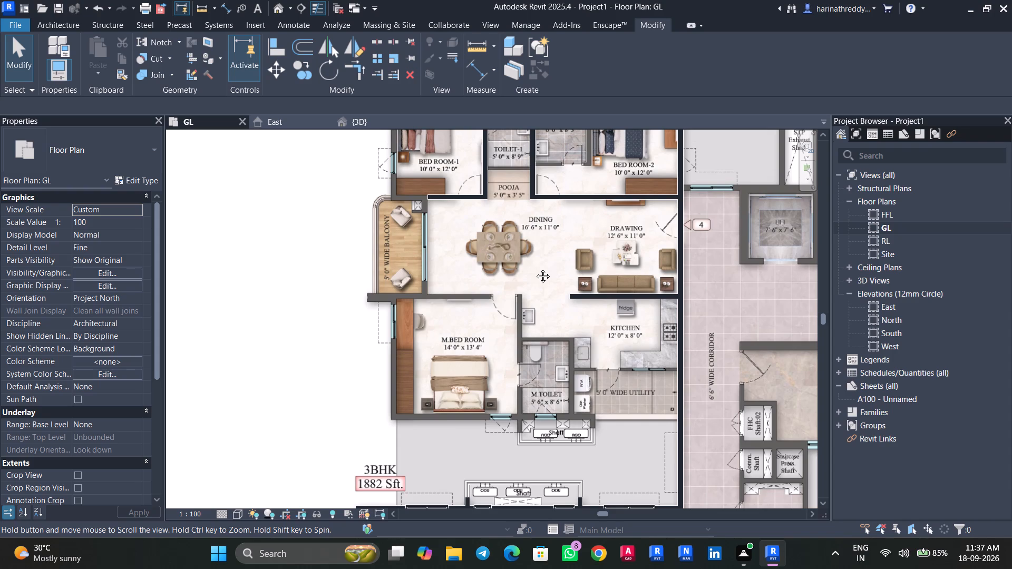
pyautogui.moveTo(535, 268); pyautogui.dragTo(503, 411, button='middle')
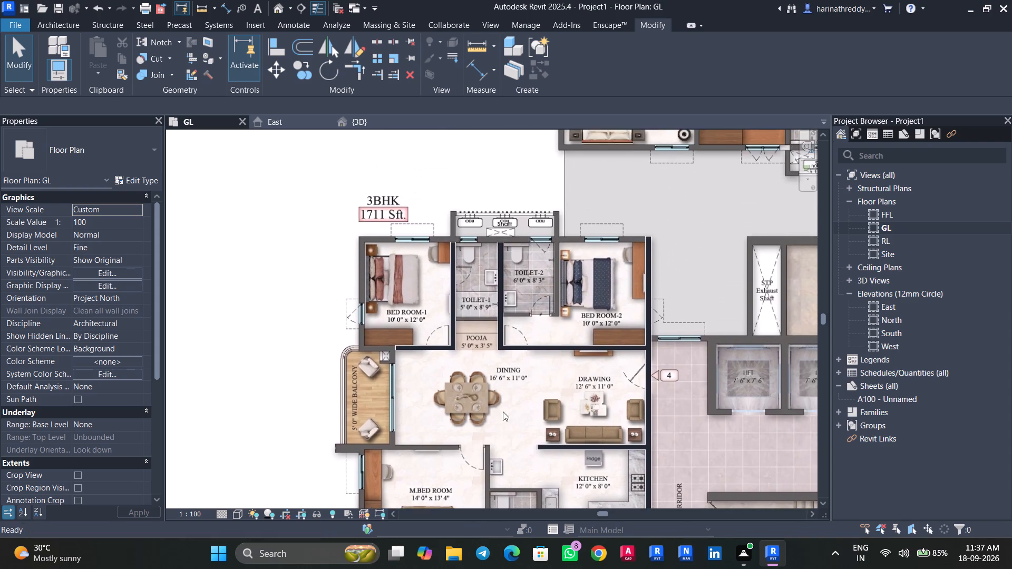
pyautogui.moveTo(503, 411); pyautogui.dragTo(503, 418, button='middle')
pyautogui.scroll(-7, 503, 398)
pyautogui.scroll(2, 585, 349)
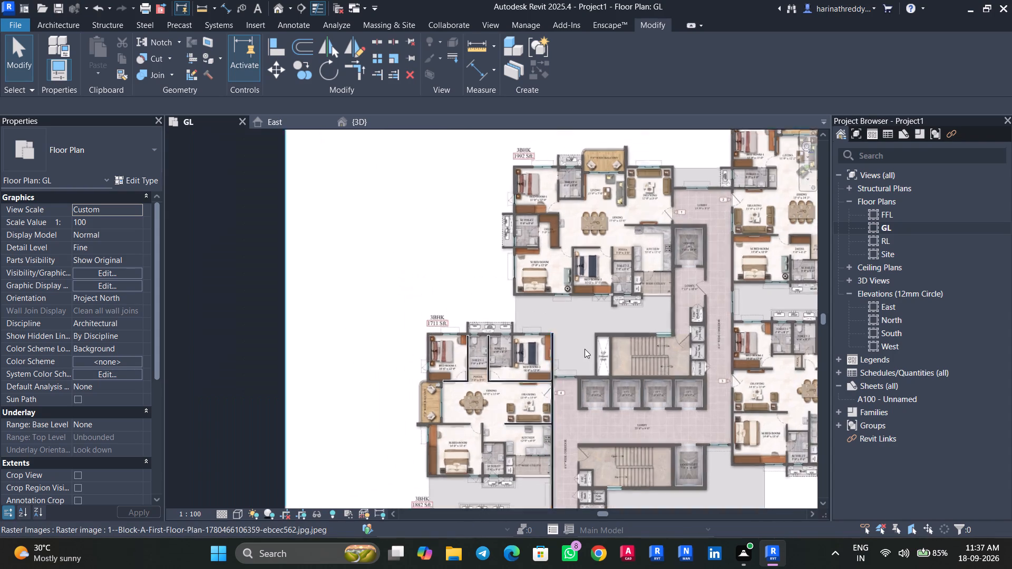
pyautogui.scroll(8, 585, 349)
pyautogui.moveTo(597, 361); pyautogui.dragTo(518, 280, button='middle')
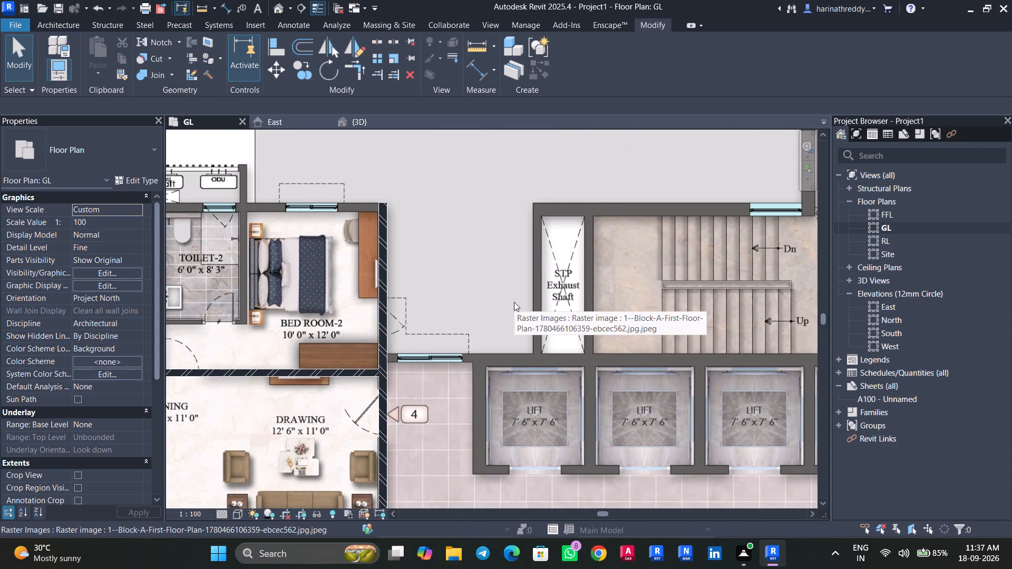
pyautogui.scroll(4, 498, 334)
pyautogui.moveTo(487, 351); pyautogui.dragTo(518, 317, button='middle')
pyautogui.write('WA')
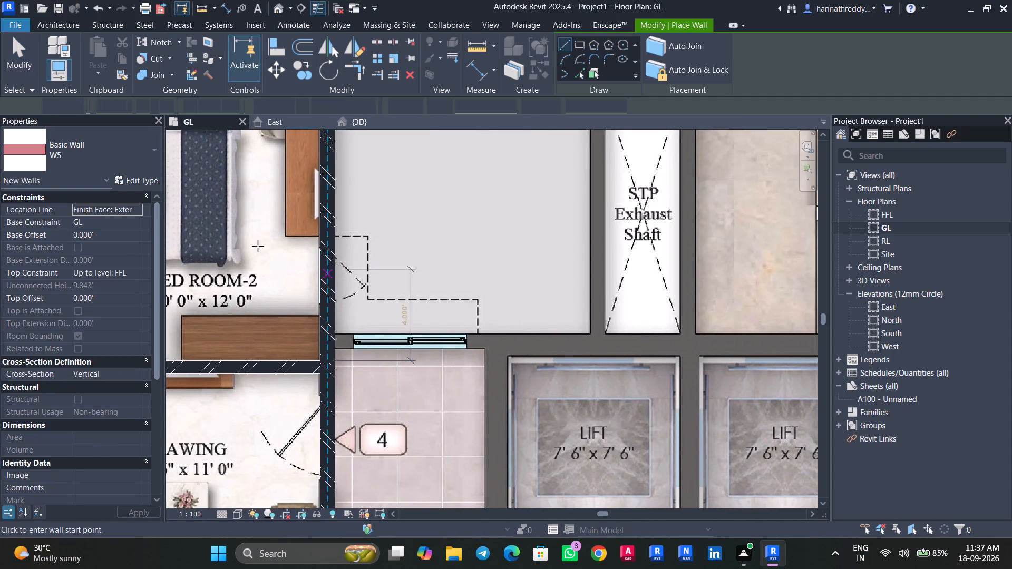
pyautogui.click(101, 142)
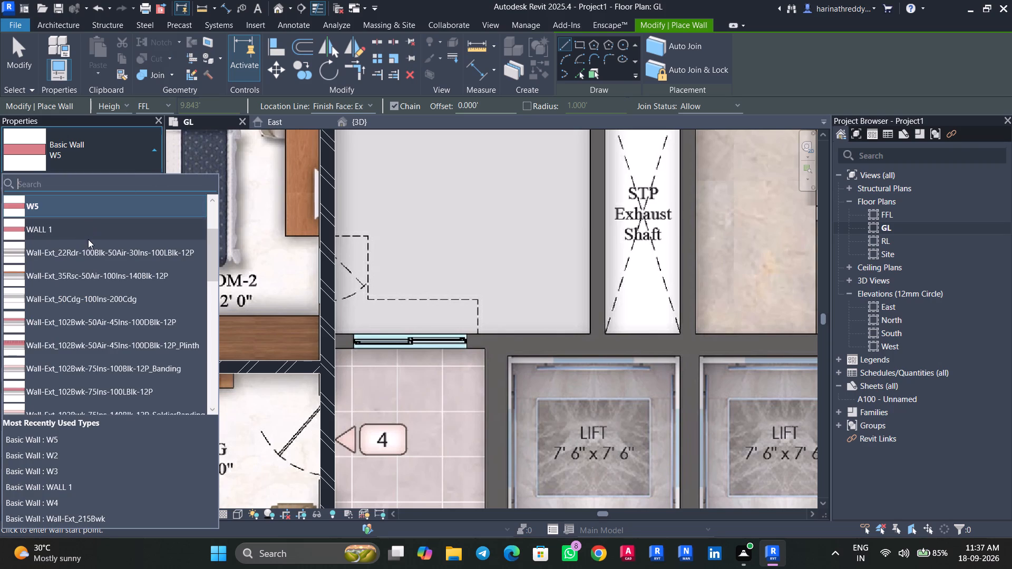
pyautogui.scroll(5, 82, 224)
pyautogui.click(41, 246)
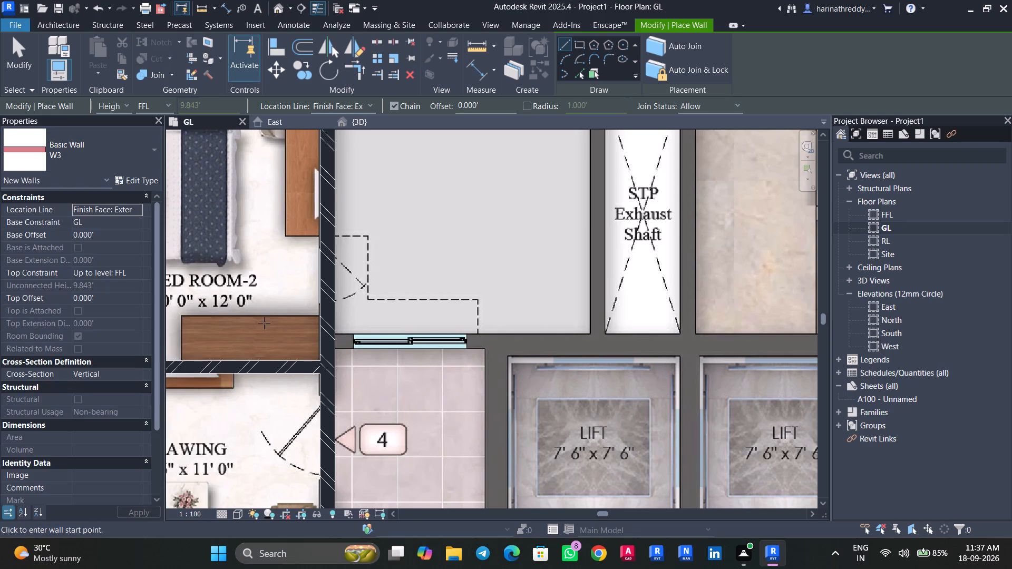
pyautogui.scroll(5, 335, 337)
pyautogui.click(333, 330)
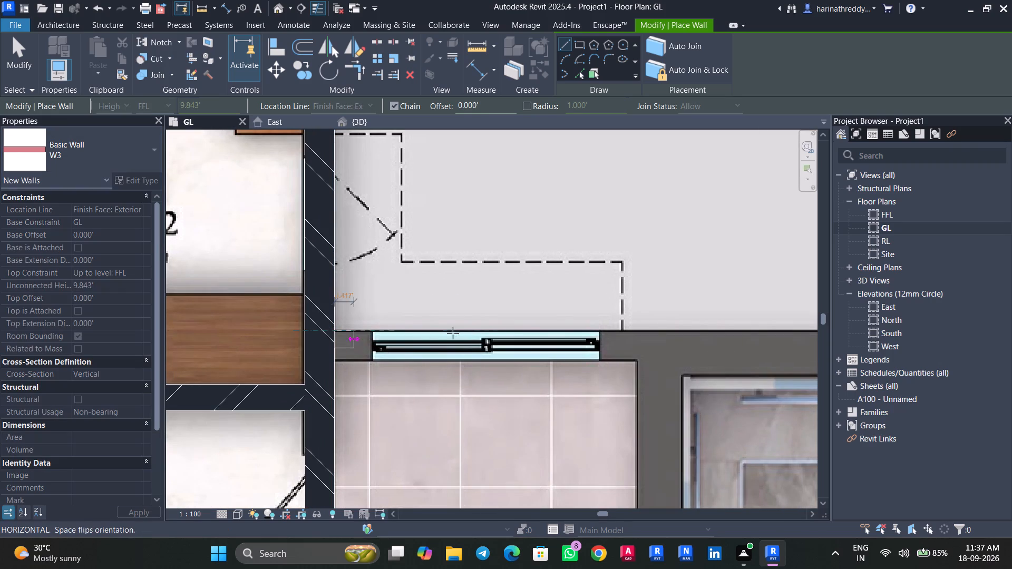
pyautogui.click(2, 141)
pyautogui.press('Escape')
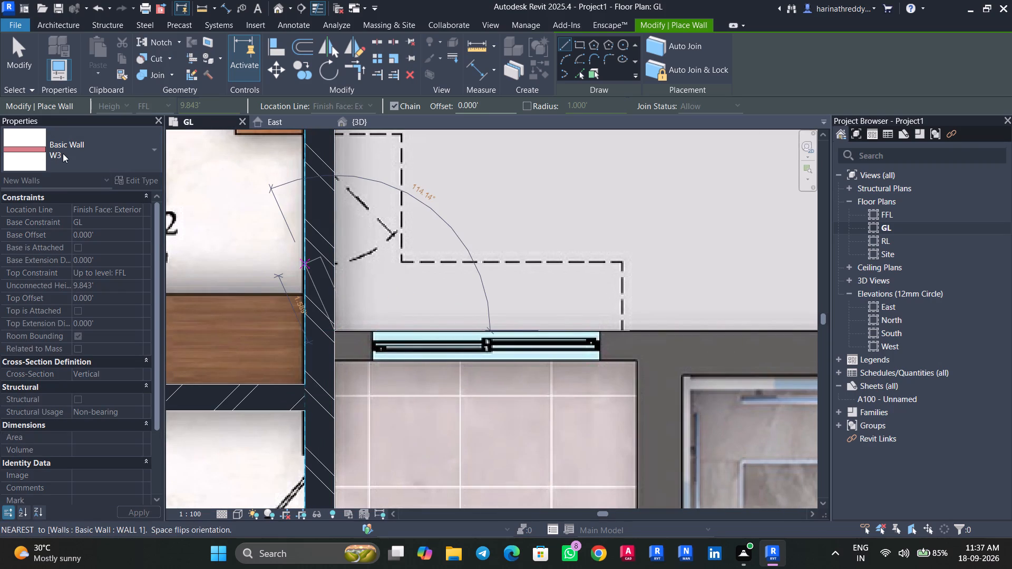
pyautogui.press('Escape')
# Draw a W2 wall about 6.9' long across the corridor-end window, from the Bed Room-2 outer wall to the first lift's shaft corner.
pyautogui.click(63, 153)
pyautogui.scroll(4, 50, 242)
pyautogui.click(54, 219)
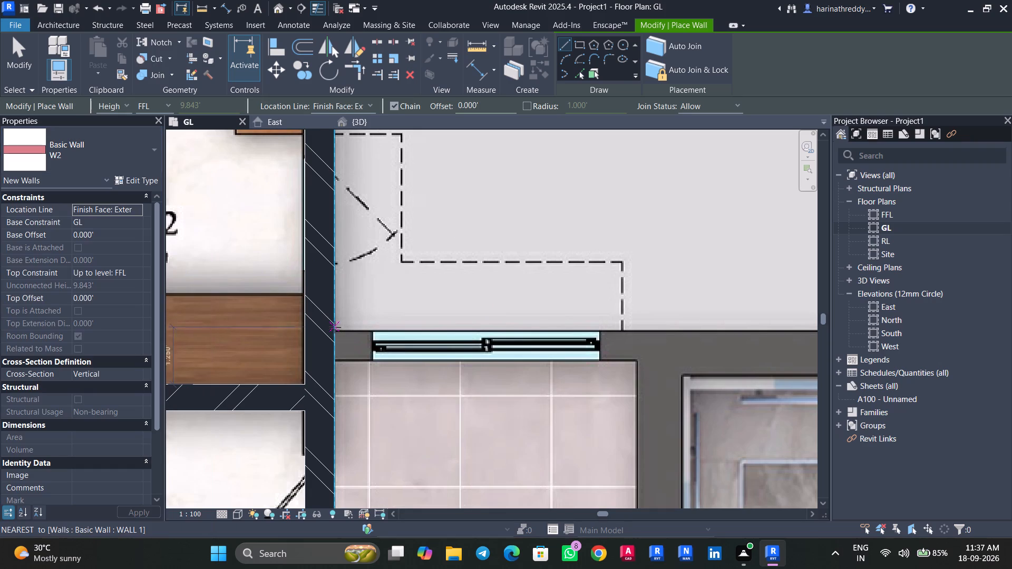
pyautogui.click(335, 331)
pyautogui.moveTo(491, 336); pyautogui.dragTo(253, 335, button='middle')
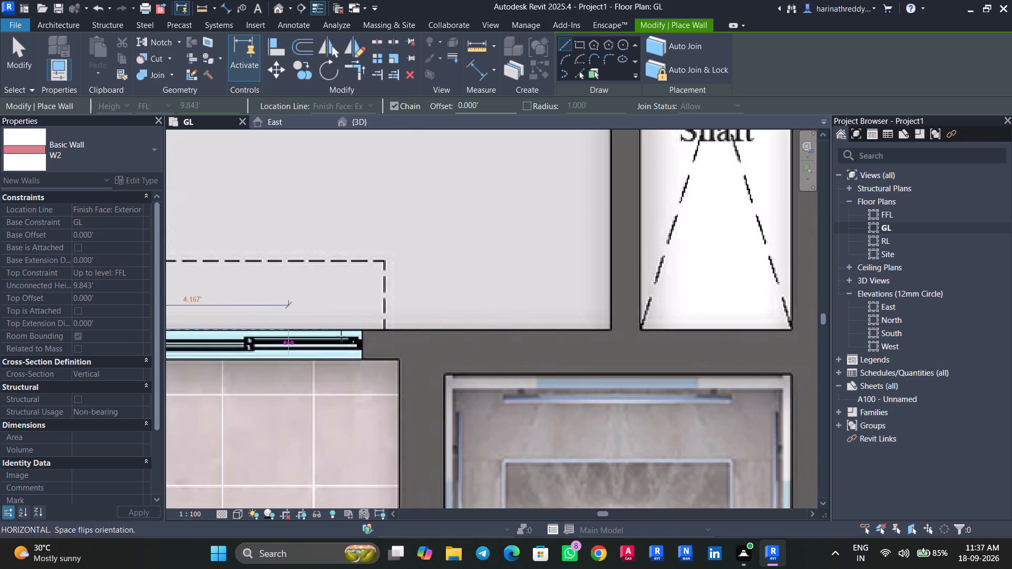
pyautogui.click(399, 332)
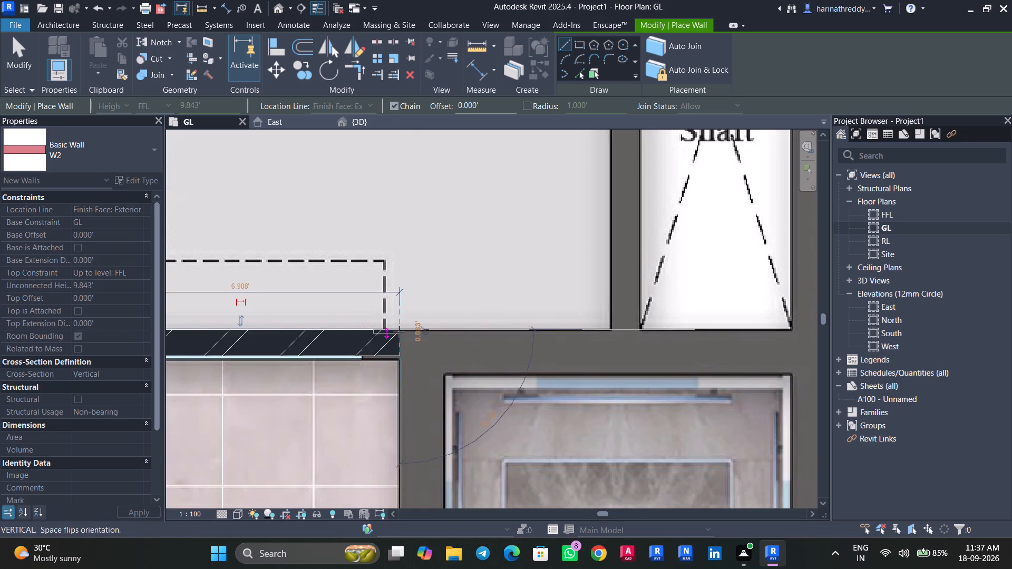
pyautogui.press('Escape')
pyautogui.press('Escape')
pyautogui.press('Escape')
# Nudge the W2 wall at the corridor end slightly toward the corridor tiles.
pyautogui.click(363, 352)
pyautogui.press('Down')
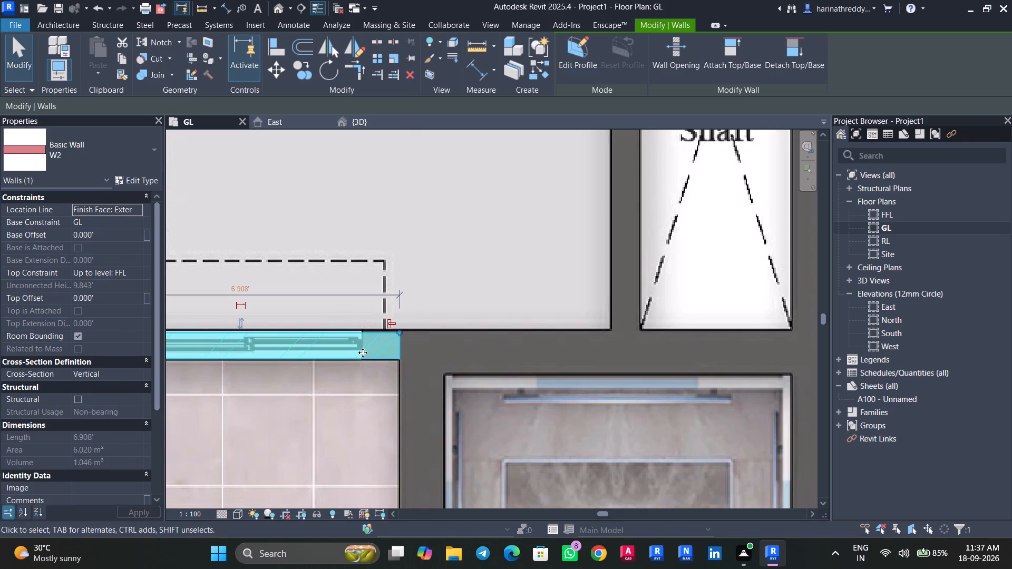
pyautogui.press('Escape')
# Change the corridor-end wall to type WALL 1 and nudge it slightly away from the corridor to fit the floor plan image.
pyautogui.moveTo(353, 389); pyautogui.dragTo(601, 374, button='middle')
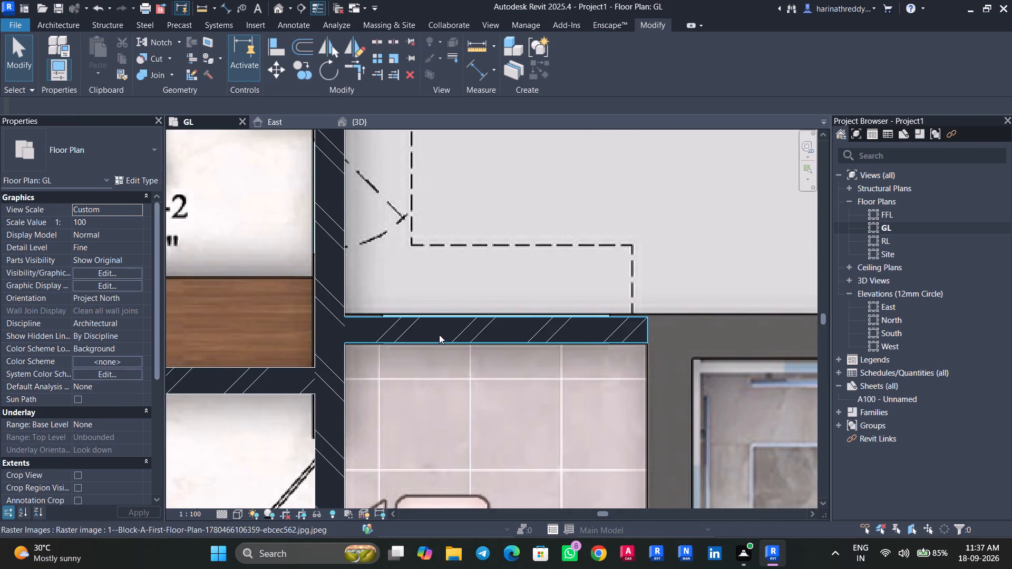
pyautogui.click(439, 335)
pyautogui.click(95, 131)
pyautogui.scroll(2, 82, 237)
pyautogui.scroll(-1, 83, 237)
pyautogui.scroll(2, 83, 237)
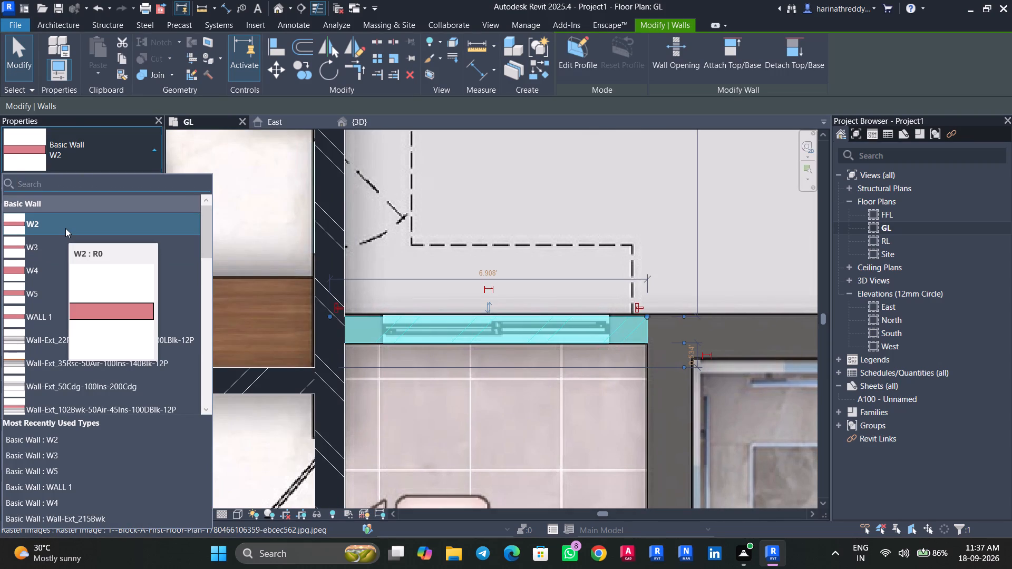
pyautogui.click(52, 319)
pyautogui.press('Up')
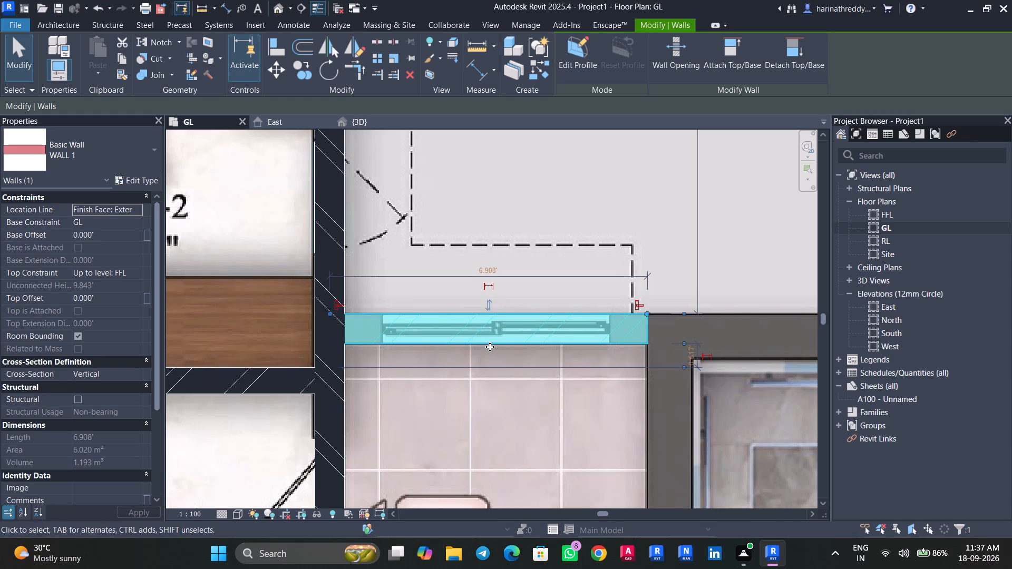
pyautogui.press('Escape')
# Draw a W4 wall along the first lift's corridor side, from the WALL 1 end to the shaft's lobby corner.
pyautogui.scroll(-6, 571, 413)
pyautogui.moveTo(571, 413); pyautogui.dragTo(412, 233, button='middle')
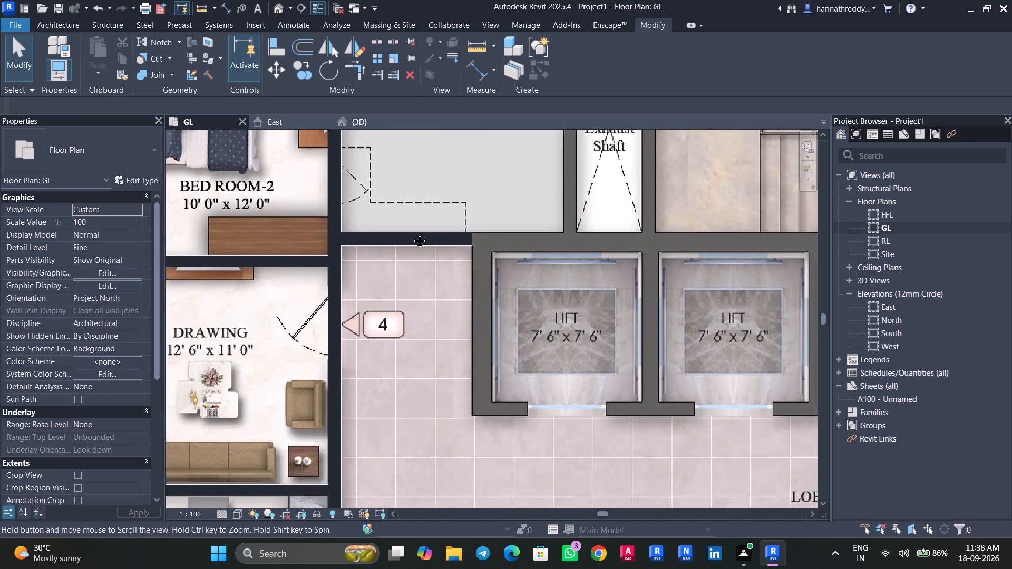
pyautogui.moveTo(412, 233); pyautogui.dragTo(410, 231, button='middle')
pyautogui.write('WA')
pyautogui.click(104, 150)
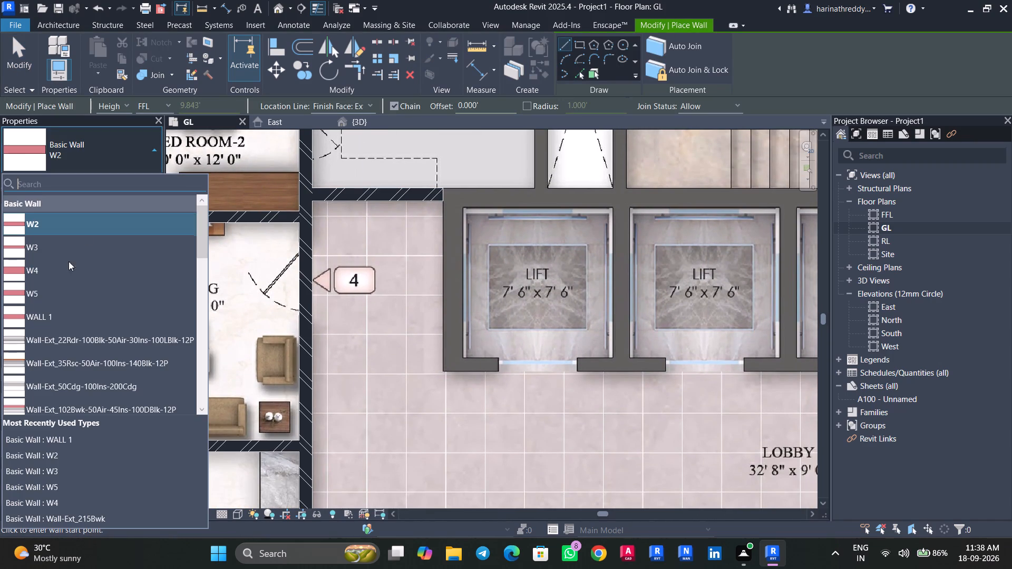
pyautogui.scroll(4, 81, 278)
pyautogui.click(59, 271)
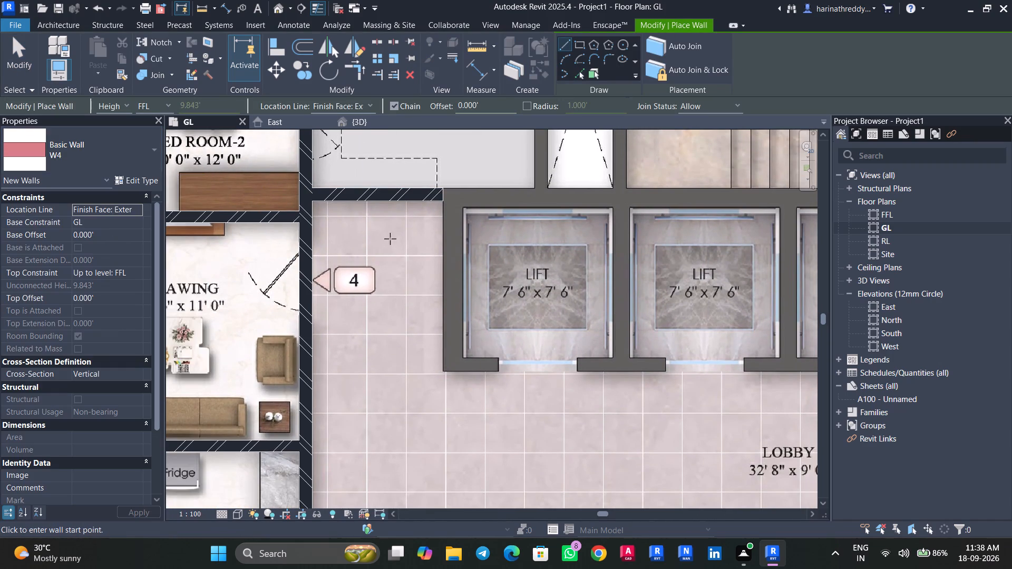
pyautogui.click(444, 183)
pyautogui.press('space')
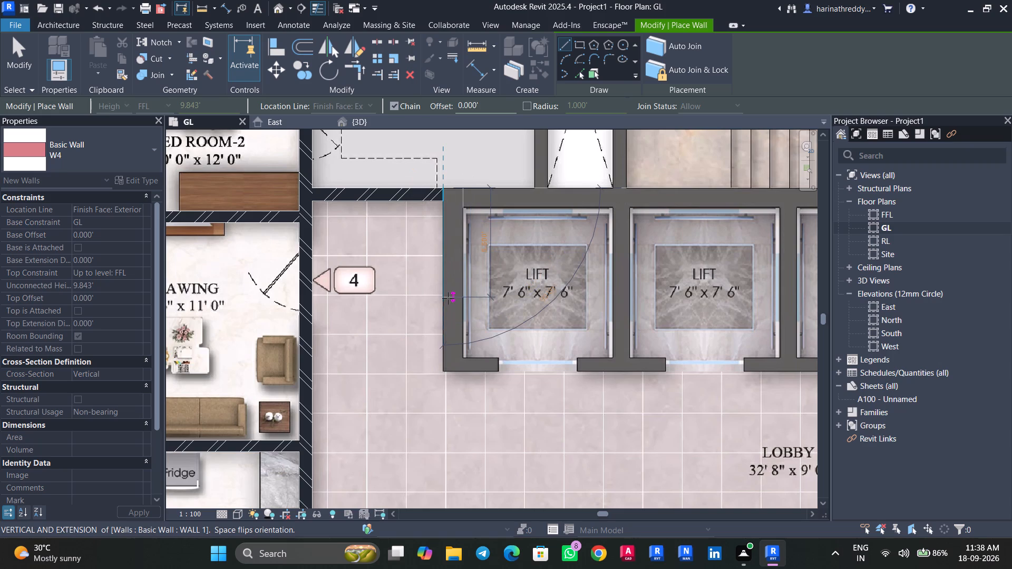
pyautogui.middleClick(447, 356)
pyautogui.scroll(10, 449, 356)
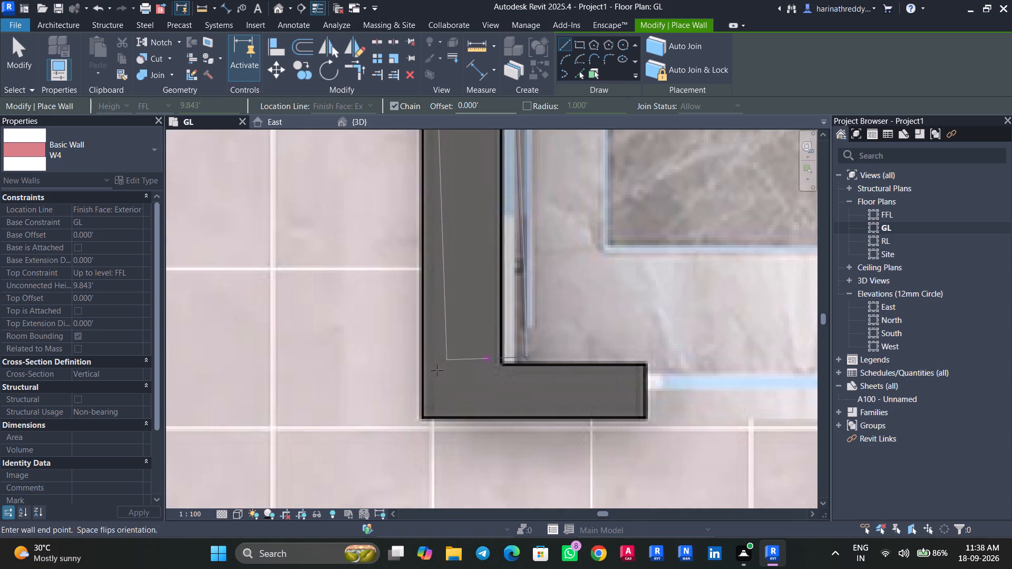
pyautogui.click(426, 415)
pyautogui.press('Escape')
pyautogui.press('Escape')
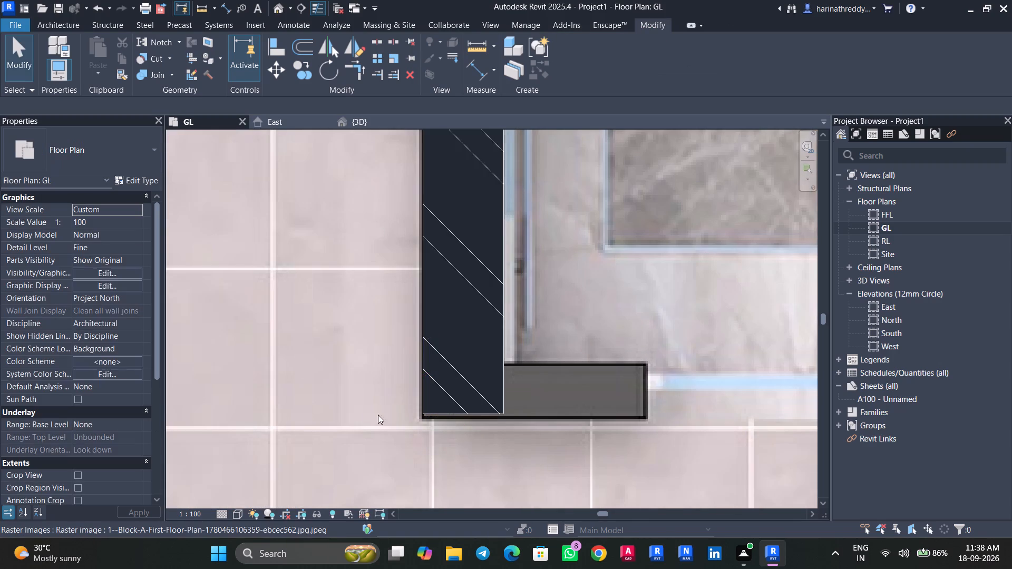
# Draw a W4 wall behind all four lifts, from the first lift's corner to the corridor face beside the PHE Shaft.
pyautogui.scroll(-12, 362, 410)
pyautogui.scroll(7, 402, 252)
pyautogui.write('WA')
pyautogui.click(378, 280)
pyautogui.moveTo(533, 280); pyautogui.dragTo(357, 280, button='middle')
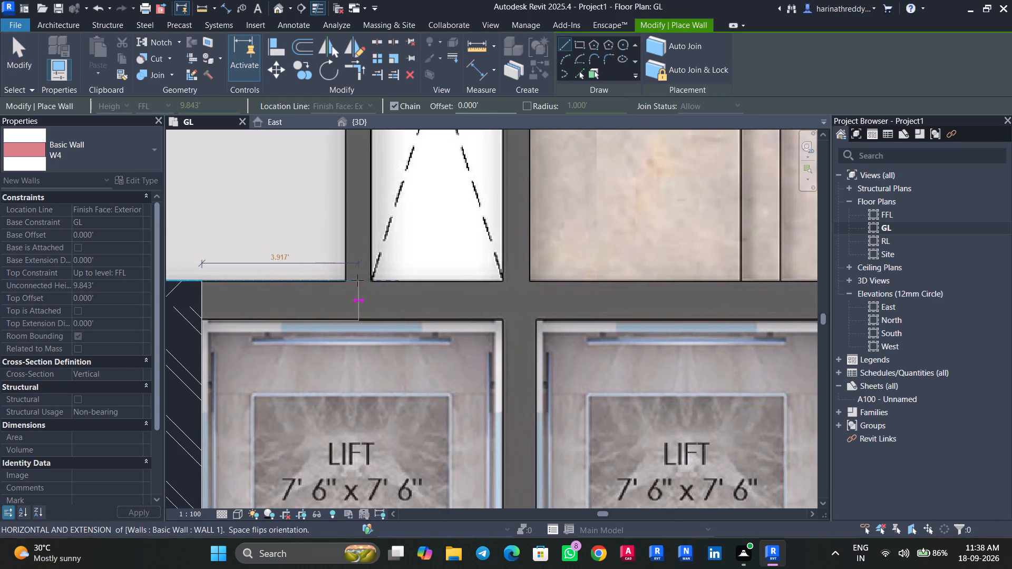
pyautogui.scroll(-3, 514, 280)
pyautogui.moveTo(588, 281); pyautogui.dragTo(312, 281, button='middle')
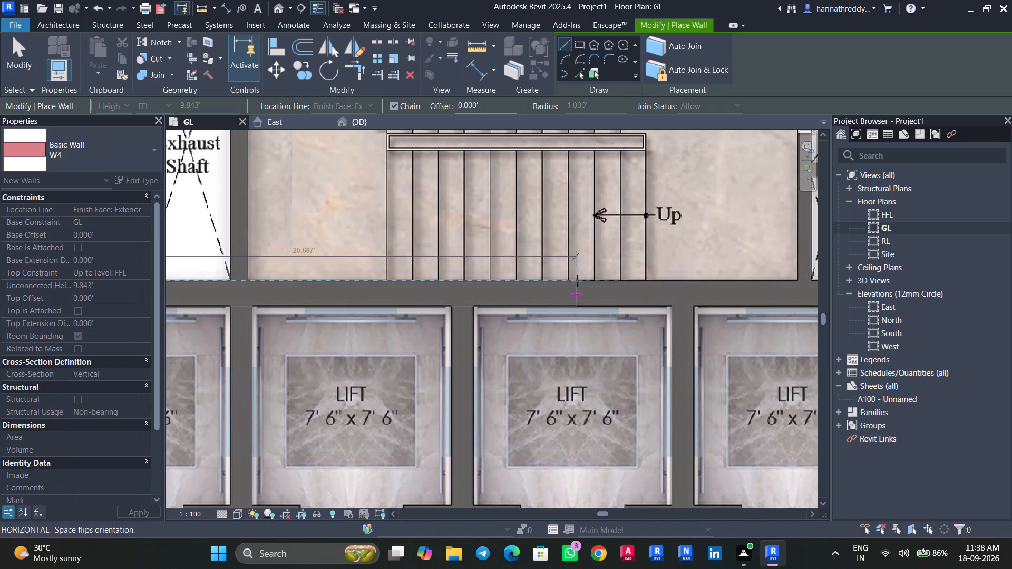
pyautogui.moveTo(577, 281); pyautogui.dragTo(307, 283, button='middle')
pyautogui.moveTo(567, 280); pyautogui.dragTo(441, 279, button='middle')
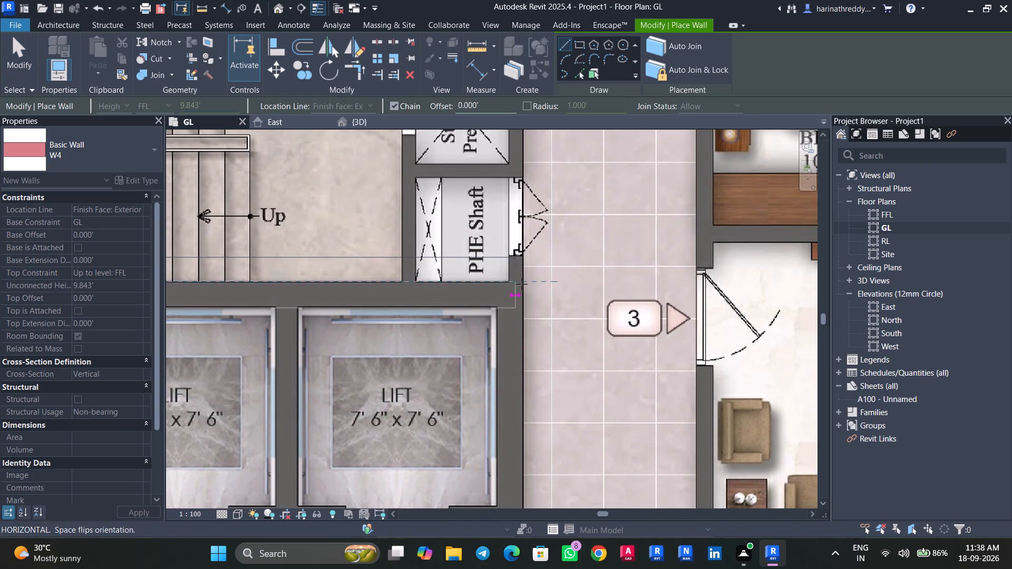
pyautogui.scroll(3, 522, 288)
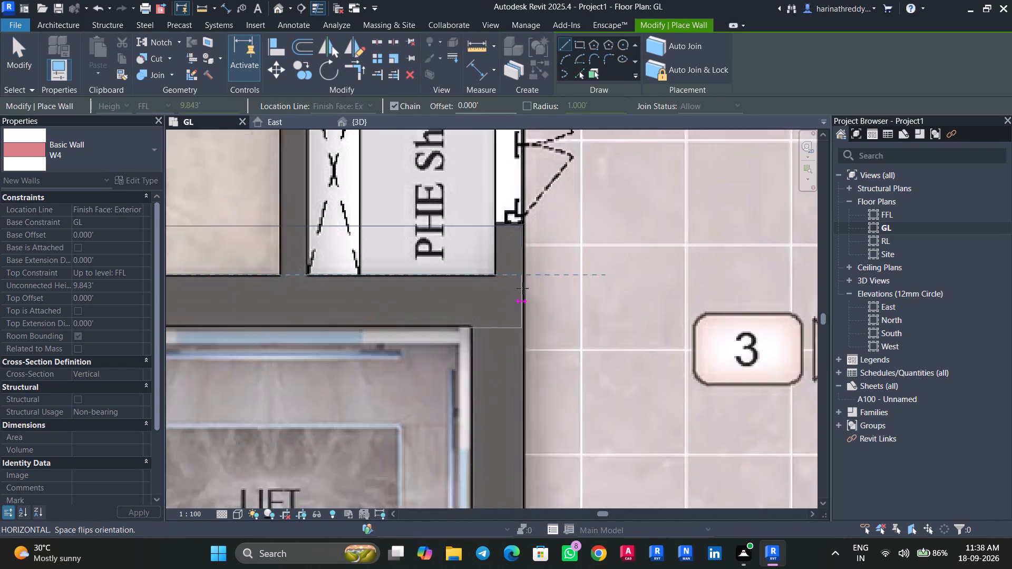
pyautogui.scroll(6, 522, 288)
pyautogui.click(527, 288)
pyautogui.press('Escape')
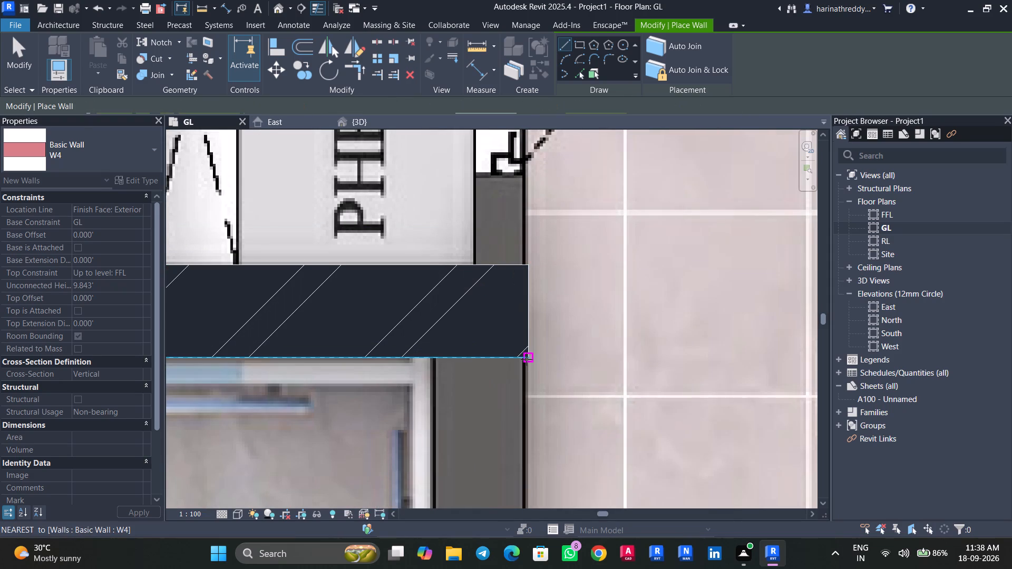
# Draw a W4 wall along the fourth lift's corridor side, from the back wall to the lobby corner.
pyautogui.click(527, 361)
pyautogui.scroll(-5, 515, 492)
pyautogui.moveTo(524, 480); pyautogui.dragTo(426, 2, button='middle')
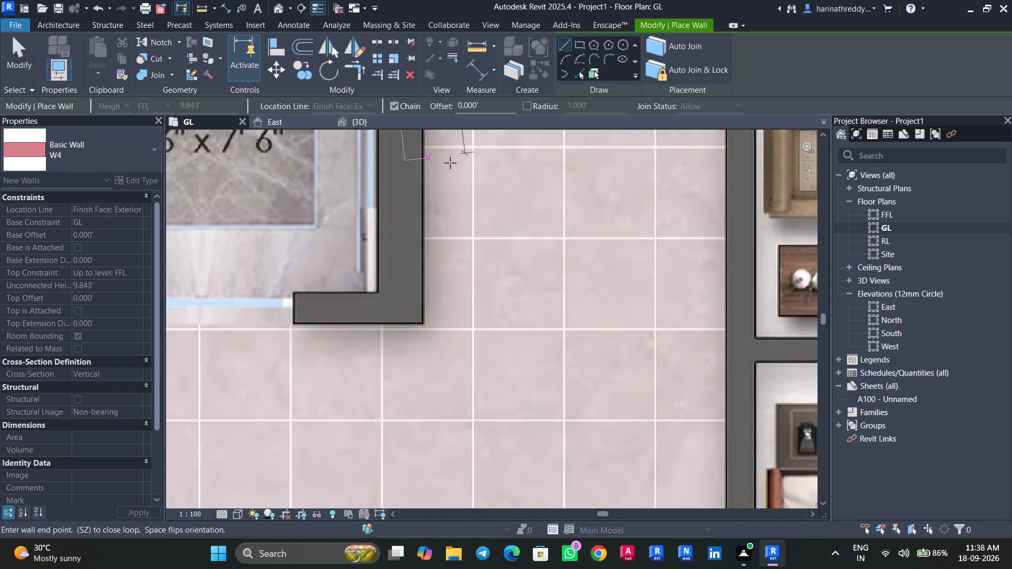
pyautogui.scroll(5, 423, 321)
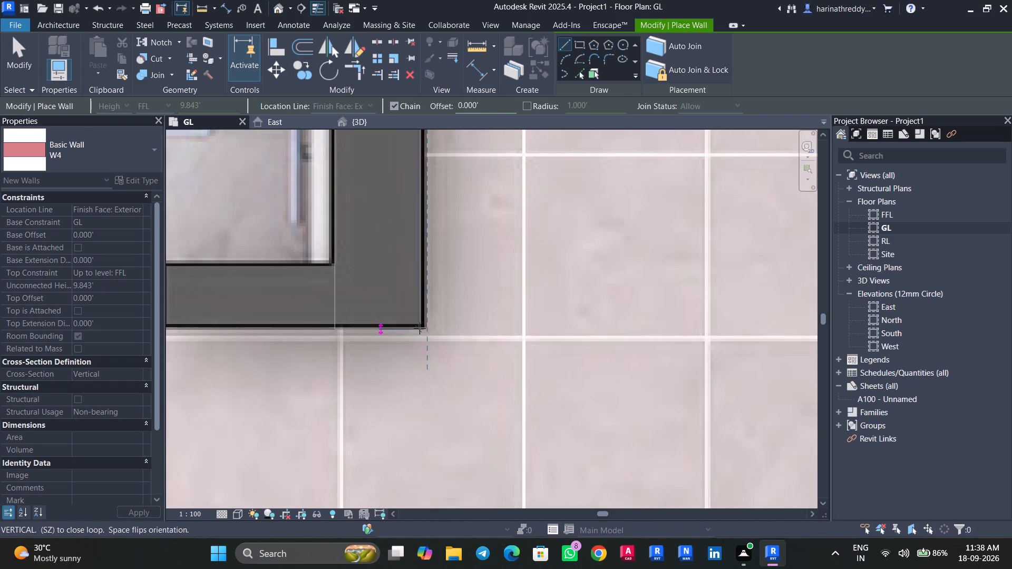
pyautogui.click(423, 327)
pyautogui.scroll(-9, 423, 327)
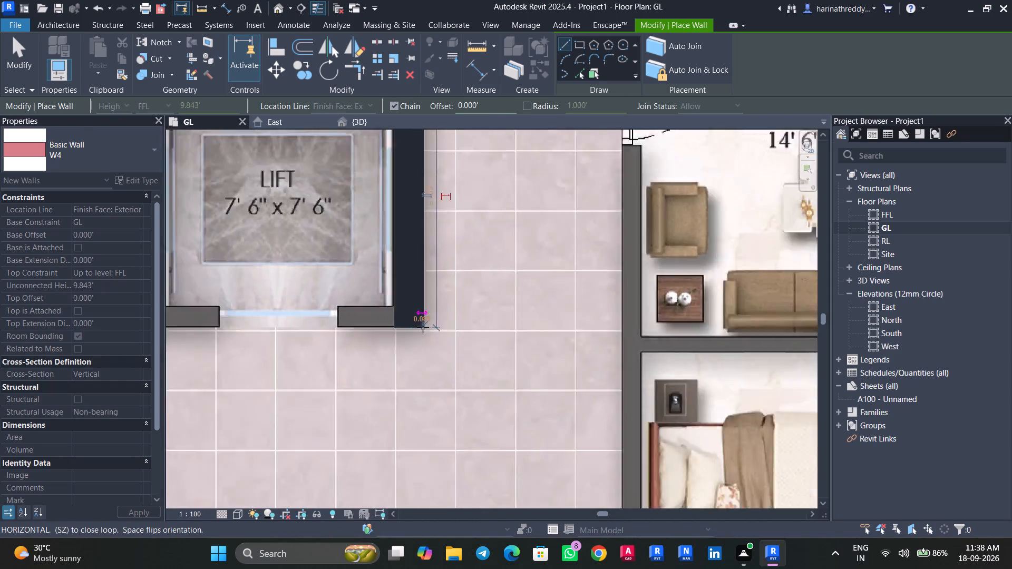
pyautogui.scroll(-5, 423, 327)
pyautogui.press('Escape')
pyautogui.moveTo(271, 335); pyautogui.dragTo(450, 345, button='middle')
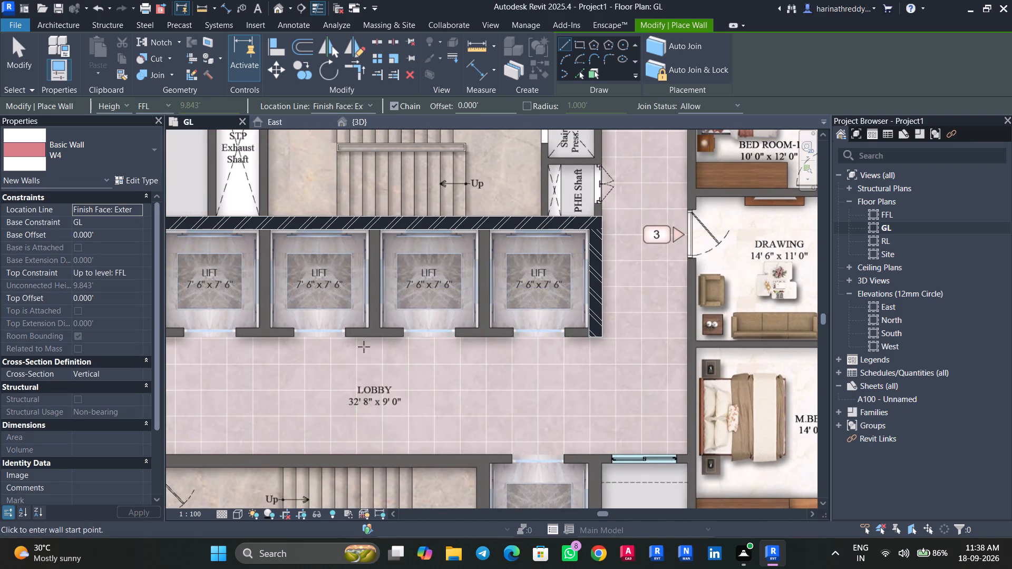
pyautogui.moveTo(364, 347); pyautogui.dragTo(527, 361, button='middle')
pyautogui.press('Escape')
pyautogui.press('Escape')
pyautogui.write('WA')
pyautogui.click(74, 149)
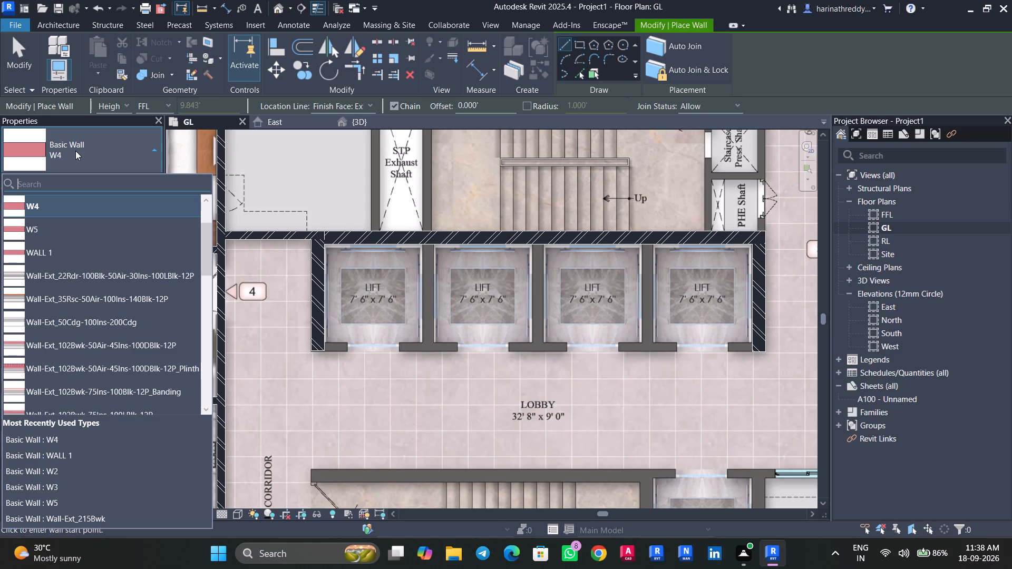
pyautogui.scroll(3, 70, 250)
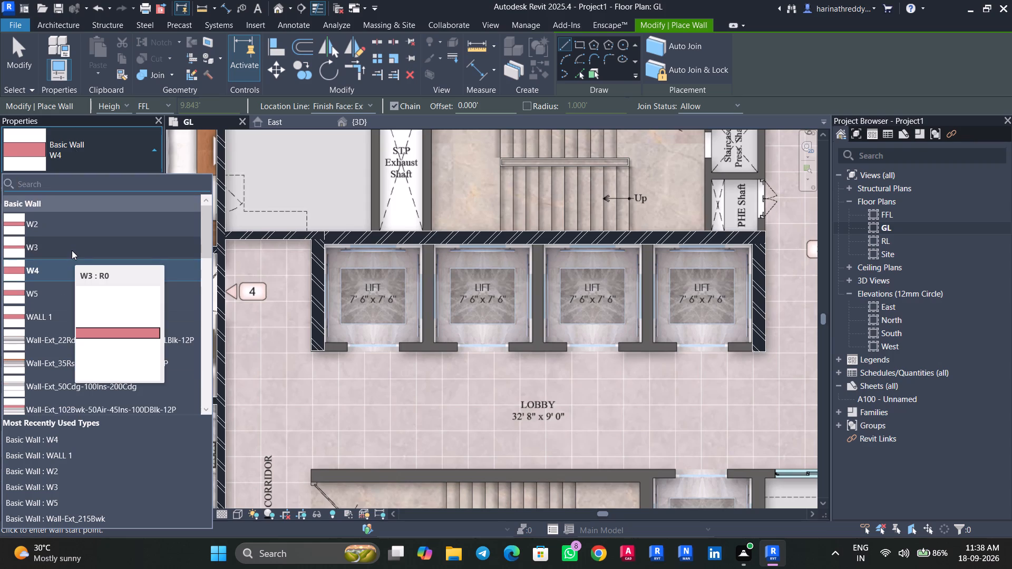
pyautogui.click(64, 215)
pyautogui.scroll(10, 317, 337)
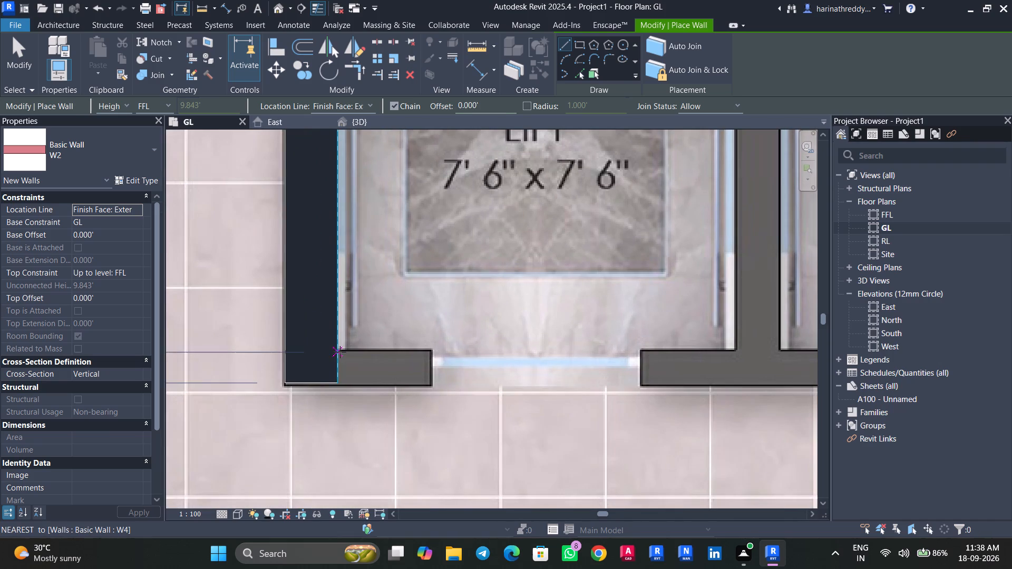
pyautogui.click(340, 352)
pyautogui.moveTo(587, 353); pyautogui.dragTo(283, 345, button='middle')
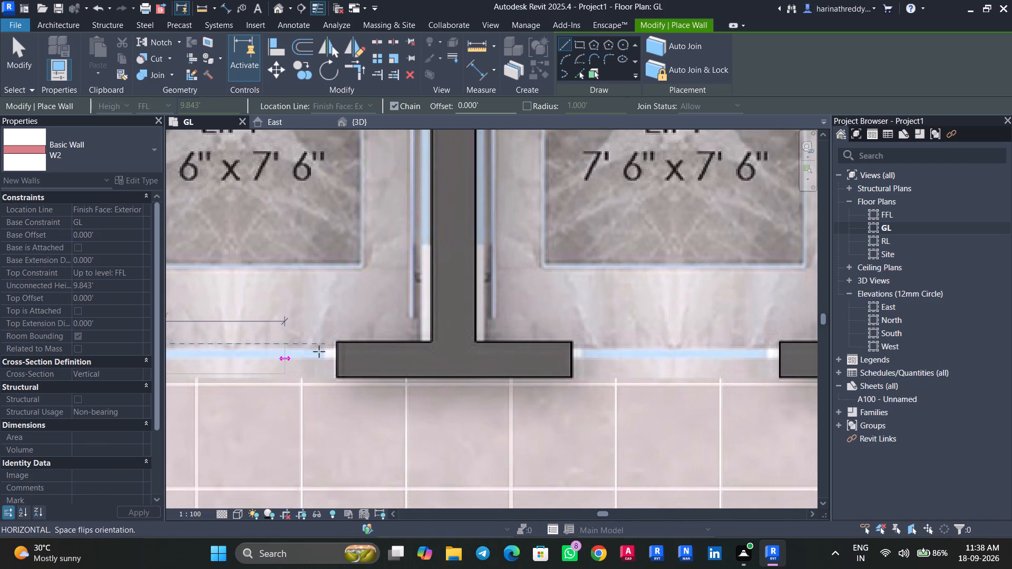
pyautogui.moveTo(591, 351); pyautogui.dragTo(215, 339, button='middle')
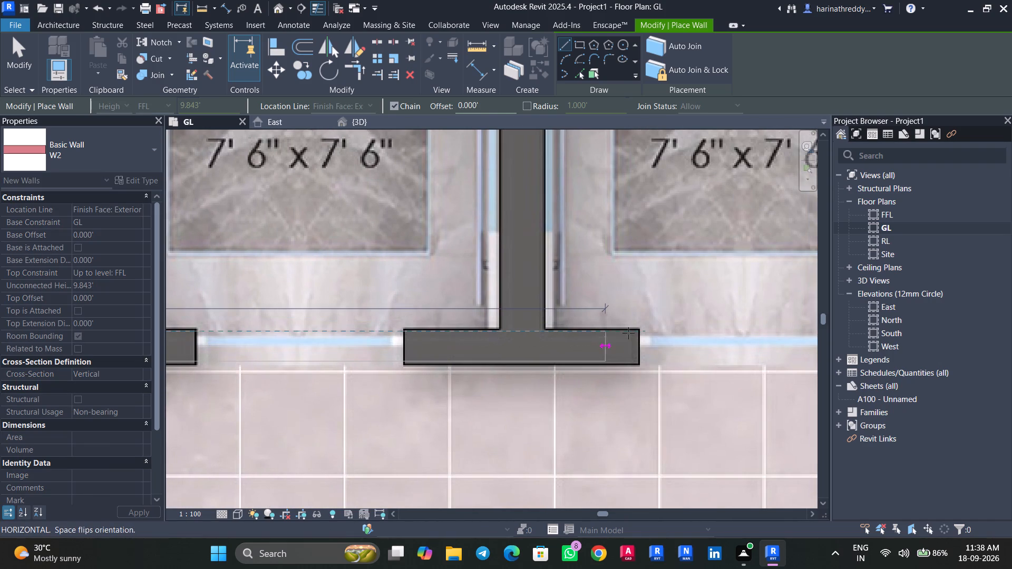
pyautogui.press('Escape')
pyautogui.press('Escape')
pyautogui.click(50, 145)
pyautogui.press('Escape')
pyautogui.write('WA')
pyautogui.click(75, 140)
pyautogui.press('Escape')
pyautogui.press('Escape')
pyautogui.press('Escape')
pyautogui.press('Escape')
# Draw a W5 wall about 33.75' long across the four lift fronts, between the two W4 side walls on the lobby side.
pyautogui.write('WA')
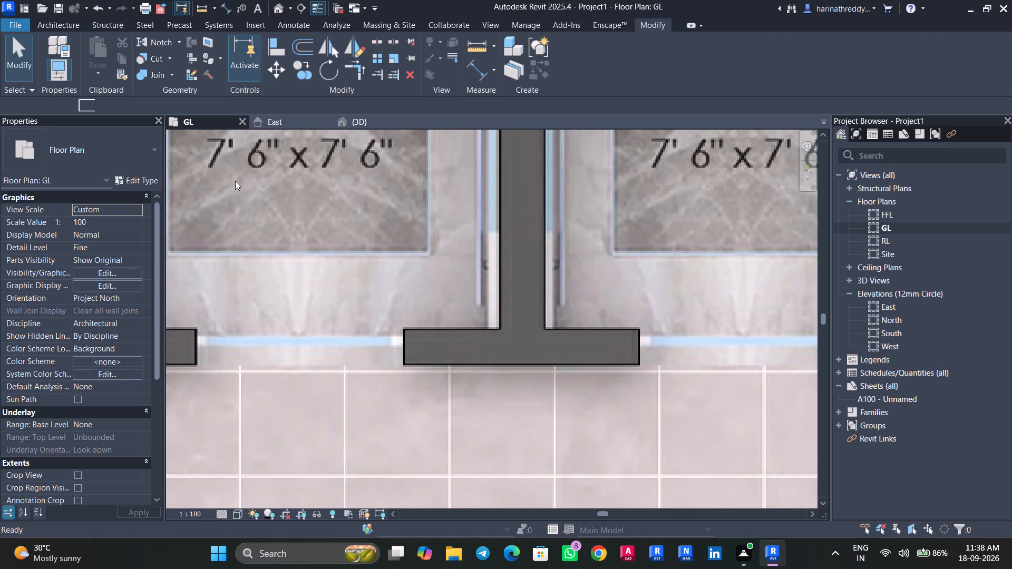
pyautogui.click(99, 154)
pyautogui.scroll(3, 47, 238)
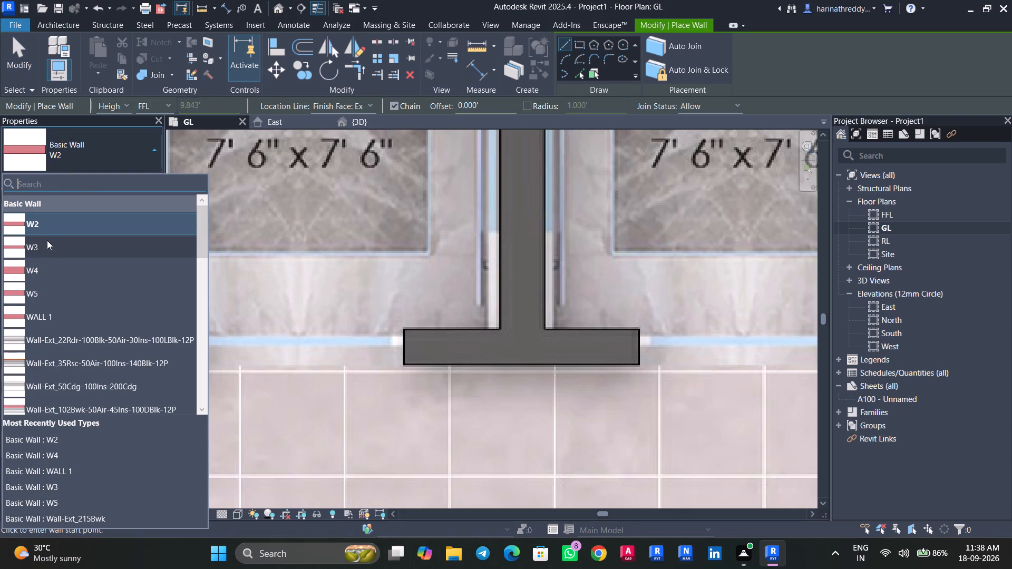
pyautogui.click(52, 288)
pyautogui.scroll(-3, 246, 320)
pyautogui.moveTo(250, 323); pyautogui.dragTo(473, 325, button='middle')
pyautogui.moveTo(250, 341); pyautogui.dragTo(694, 318, button='middle')
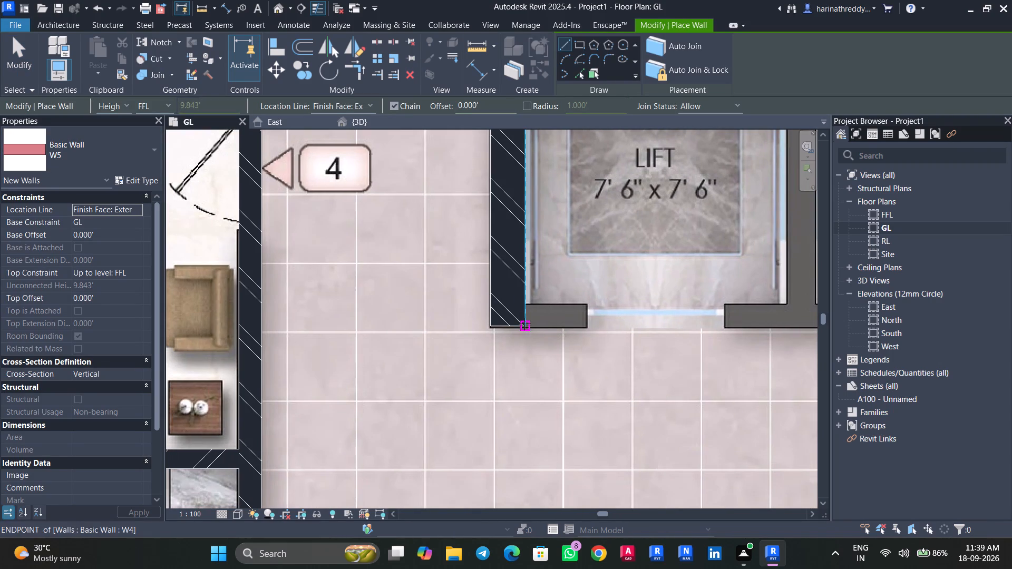
pyautogui.click(524, 323)
pyautogui.moveTo(665, 322); pyautogui.dragTo(328, 318, button='middle')
pyautogui.moveTo(620, 318); pyautogui.dragTo(323, 317, button='middle')
pyautogui.moveTo(601, 317); pyautogui.dragTo(314, 317, button='middle')
pyautogui.moveTo(607, 316); pyautogui.dragTo(383, 316, button='middle')
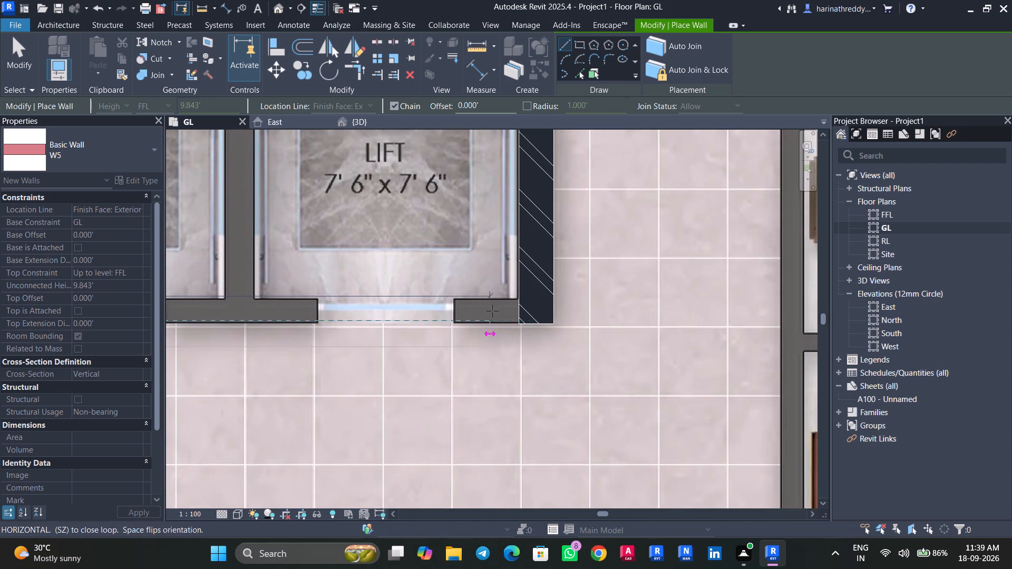
pyautogui.press('space')
pyautogui.scroll(3, 519, 317)
pyautogui.scroll(-1, 519, 317)
pyautogui.scroll(6, 519, 317)
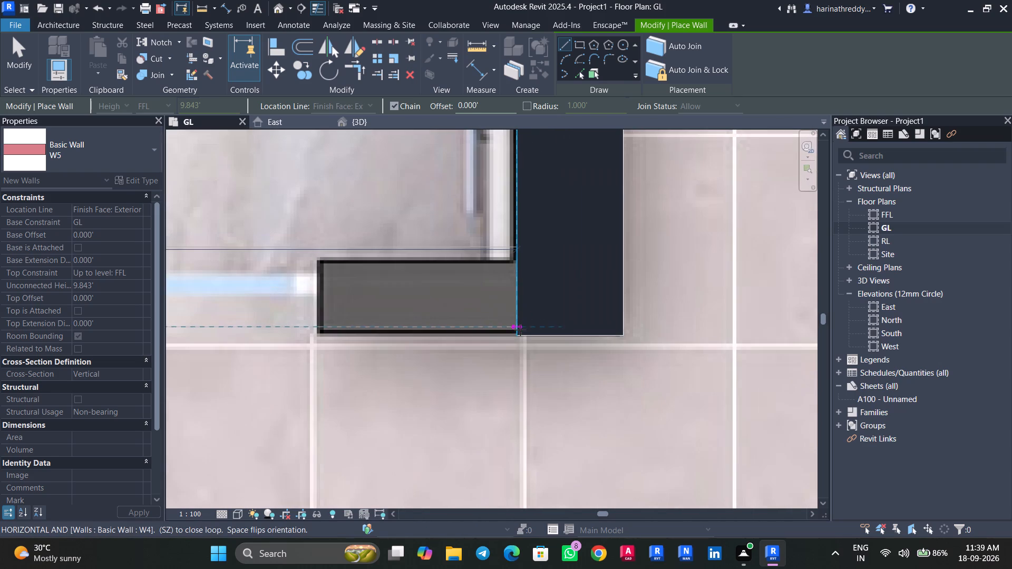
pyautogui.click(520, 330)
pyautogui.press('Escape')
pyautogui.press('Escape')
pyautogui.press('Escape')
# Nudge the W5 lift-front wall slightly toward the lobby to fit the floor plan image and check both ends.
pyautogui.click(442, 317)
pyautogui.scroll(-6, 442, 316)
pyautogui.scroll(1, 443, 313)
pyautogui.scroll(-1, 443, 313)
pyautogui.scroll(1, 443, 313)
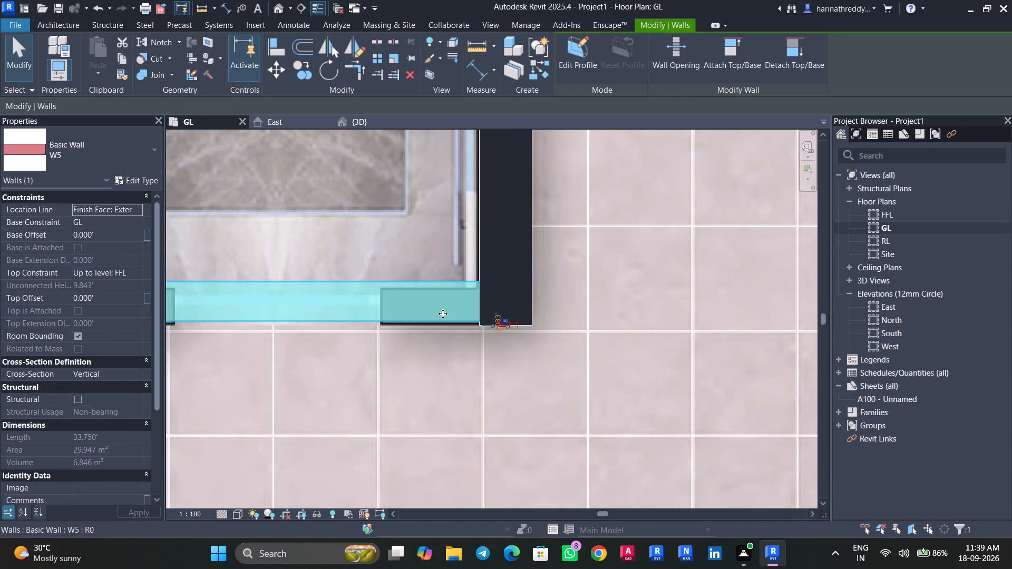
pyautogui.press('Down')
pyautogui.press('Up')
pyautogui.press('Down')
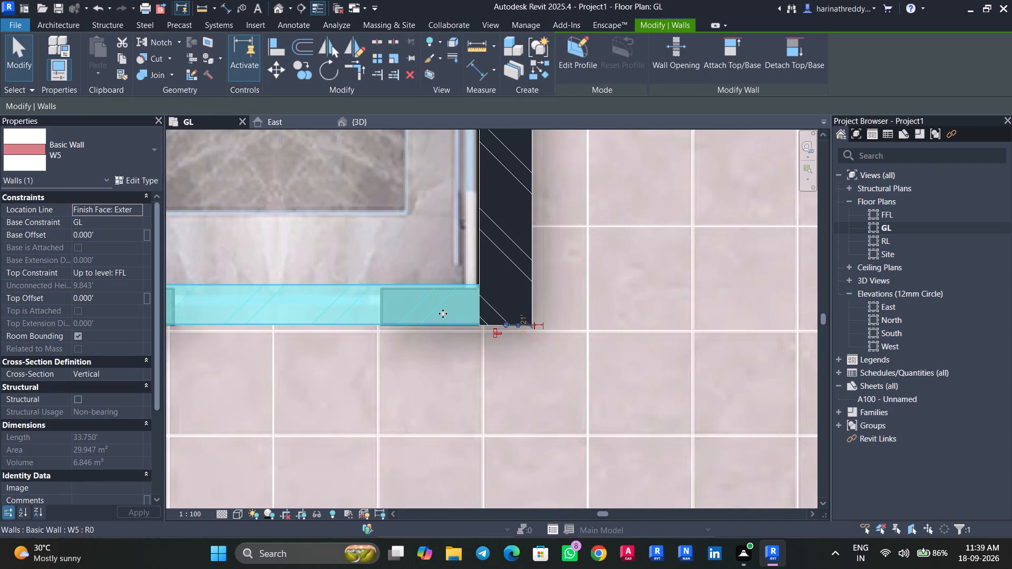
pyautogui.press('Down')
pyautogui.press('Up')
pyautogui.scroll(-2, 443, 313)
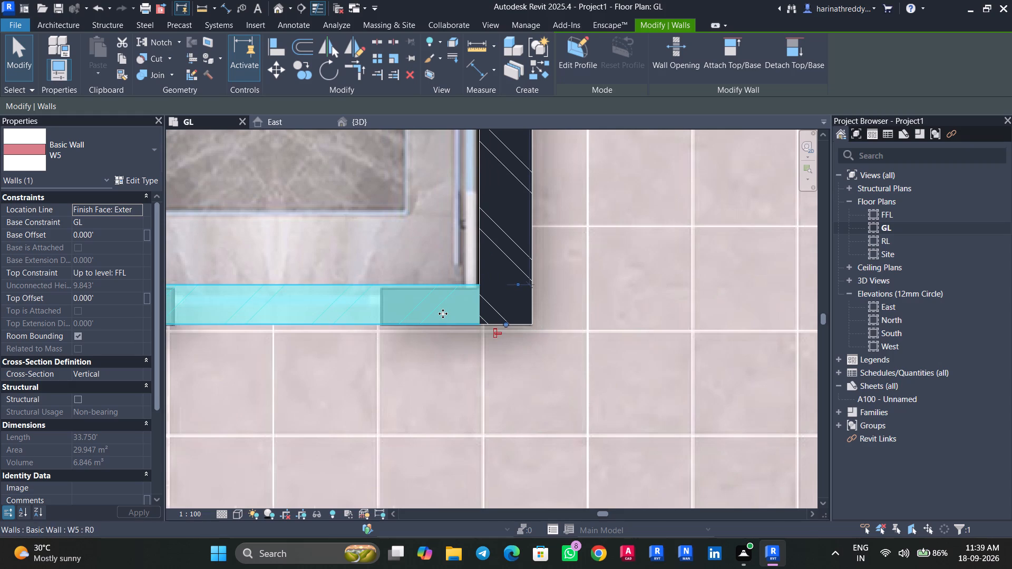
pyautogui.scroll(-5, 443, 313)
pyautogui.moveTo(364, 350); pyautogui.dragTo(685, 331, button='middle')
pyautogui.moveTo(305, 334); pyautogui.dragTo(578, 369, button='middle')
pyautogui.scroll(4, 424, 330)
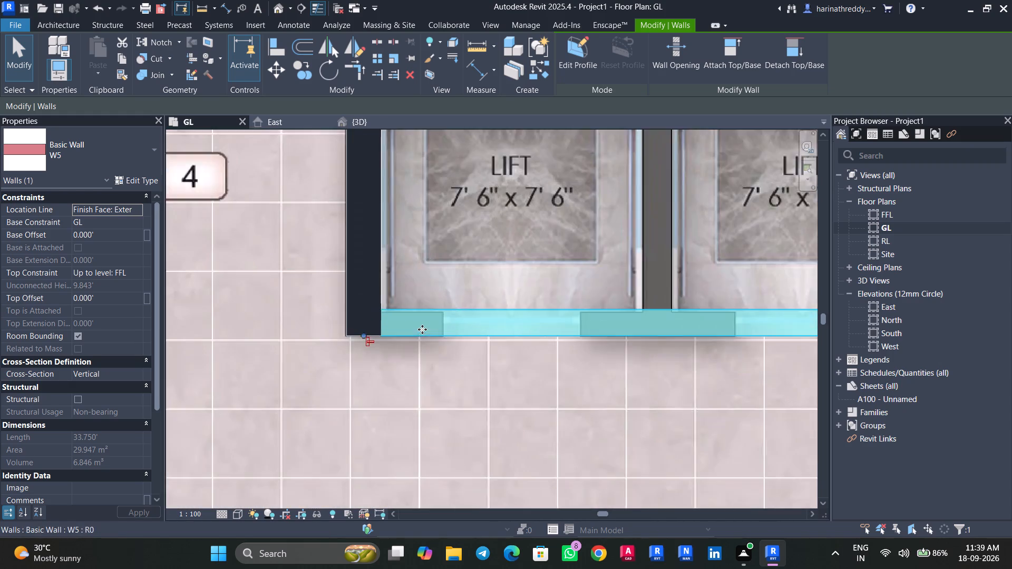
pyautogui.scroll(3, 422, 329)
pyautogui.scroll(-1, 413, 344)
pyautogui.scroll(2, 413, 344)
pyautogui.scroll(-8, 411, 349)
pyautogui.moveTo(598, 367); pyautogui.dragTo(19, 350, button='middle')
pyautogui.scroll(5, 459, 361)
pyautogui.press('Escape')
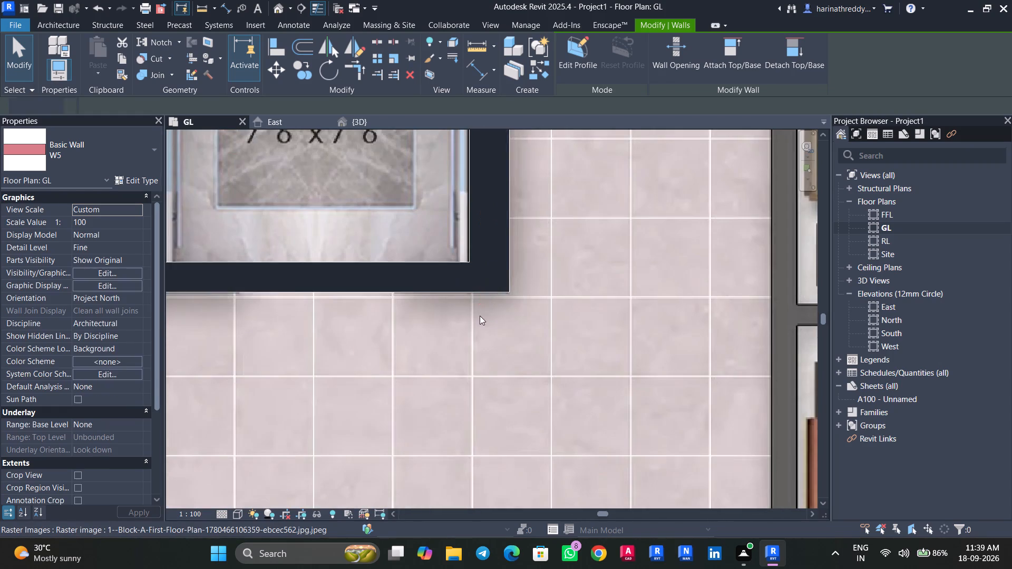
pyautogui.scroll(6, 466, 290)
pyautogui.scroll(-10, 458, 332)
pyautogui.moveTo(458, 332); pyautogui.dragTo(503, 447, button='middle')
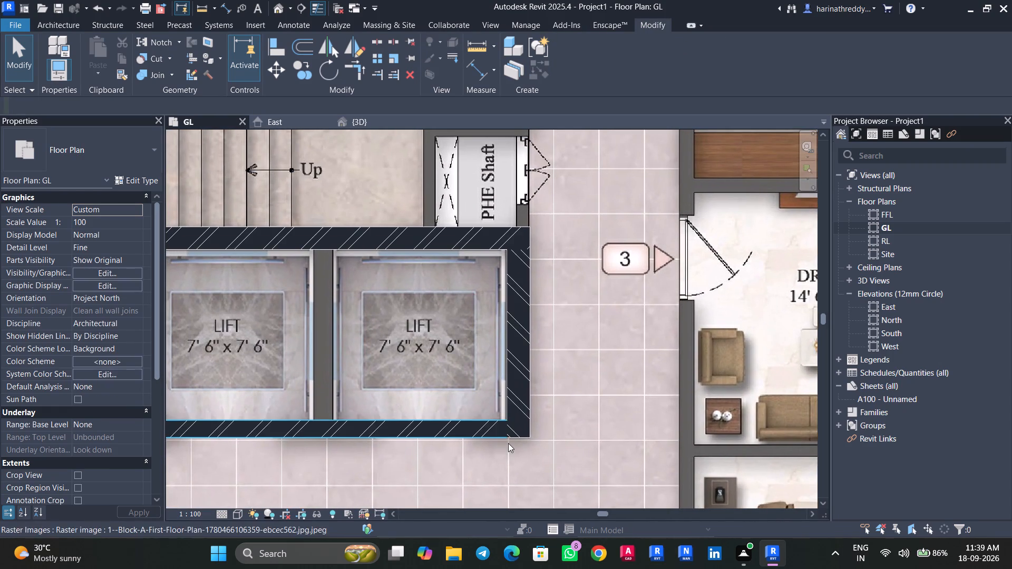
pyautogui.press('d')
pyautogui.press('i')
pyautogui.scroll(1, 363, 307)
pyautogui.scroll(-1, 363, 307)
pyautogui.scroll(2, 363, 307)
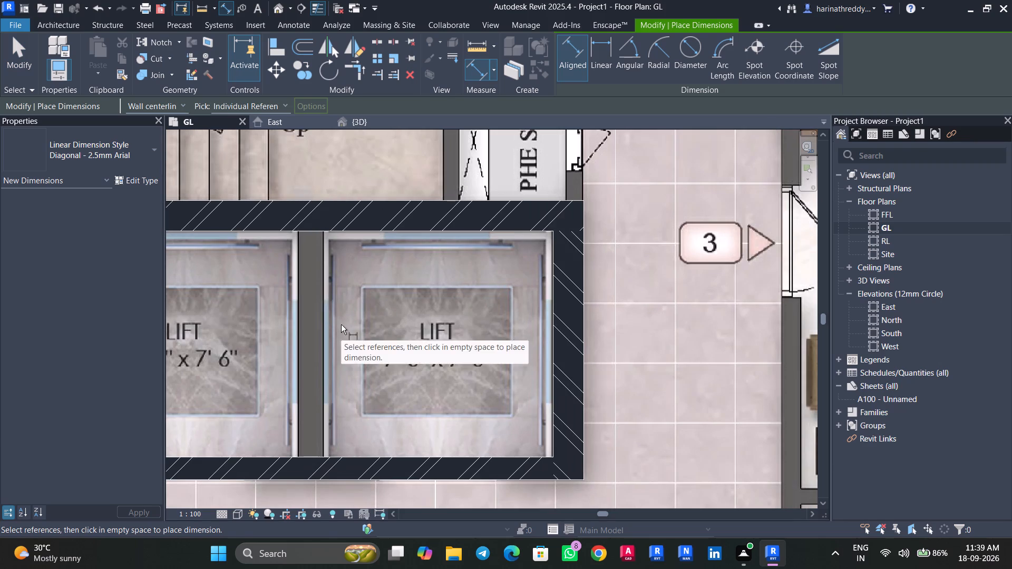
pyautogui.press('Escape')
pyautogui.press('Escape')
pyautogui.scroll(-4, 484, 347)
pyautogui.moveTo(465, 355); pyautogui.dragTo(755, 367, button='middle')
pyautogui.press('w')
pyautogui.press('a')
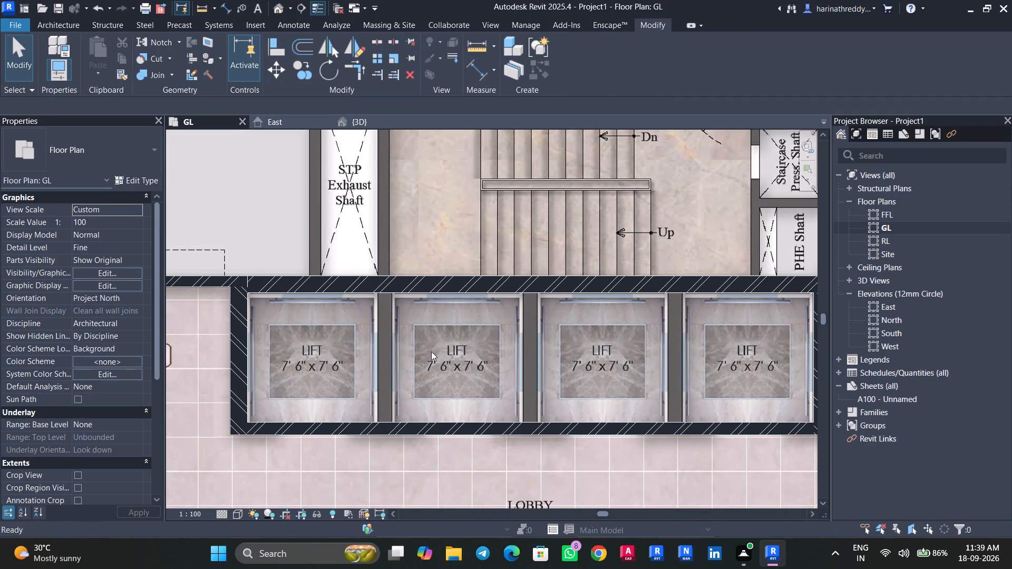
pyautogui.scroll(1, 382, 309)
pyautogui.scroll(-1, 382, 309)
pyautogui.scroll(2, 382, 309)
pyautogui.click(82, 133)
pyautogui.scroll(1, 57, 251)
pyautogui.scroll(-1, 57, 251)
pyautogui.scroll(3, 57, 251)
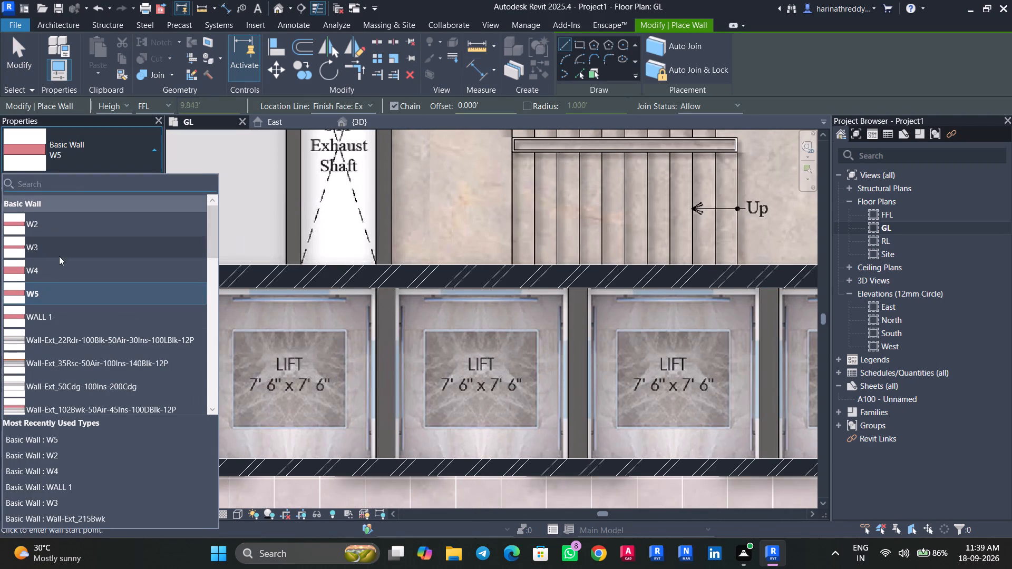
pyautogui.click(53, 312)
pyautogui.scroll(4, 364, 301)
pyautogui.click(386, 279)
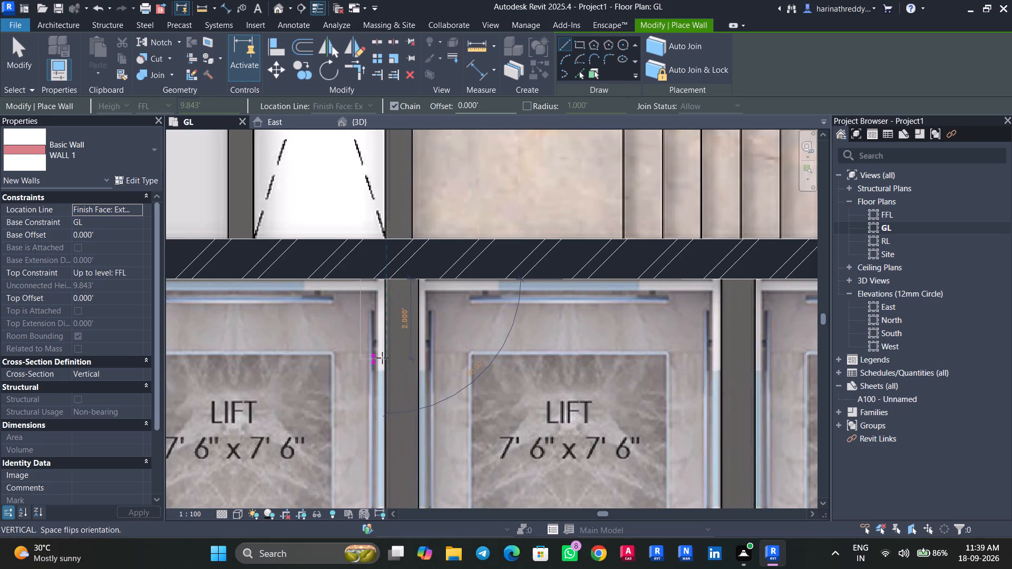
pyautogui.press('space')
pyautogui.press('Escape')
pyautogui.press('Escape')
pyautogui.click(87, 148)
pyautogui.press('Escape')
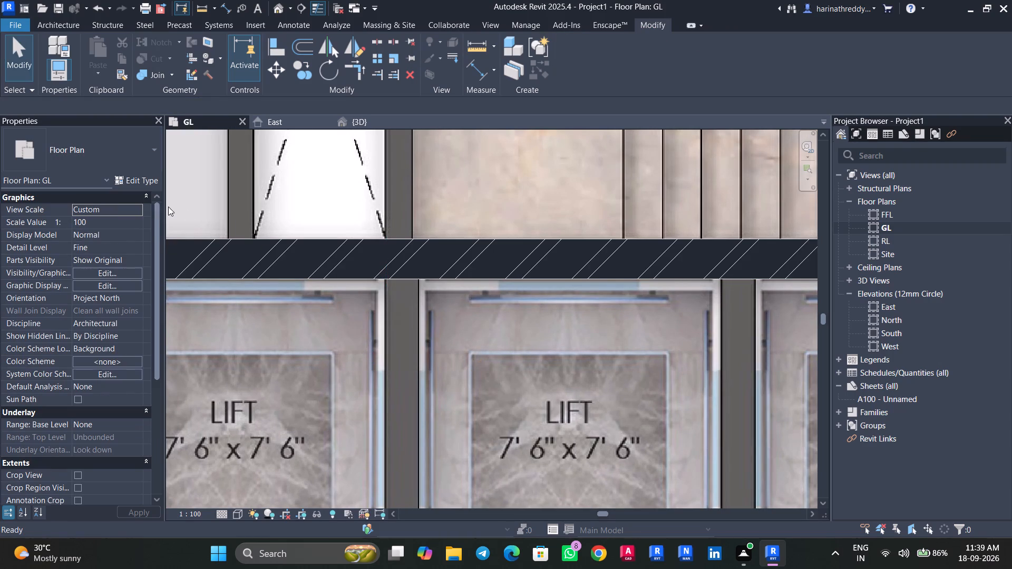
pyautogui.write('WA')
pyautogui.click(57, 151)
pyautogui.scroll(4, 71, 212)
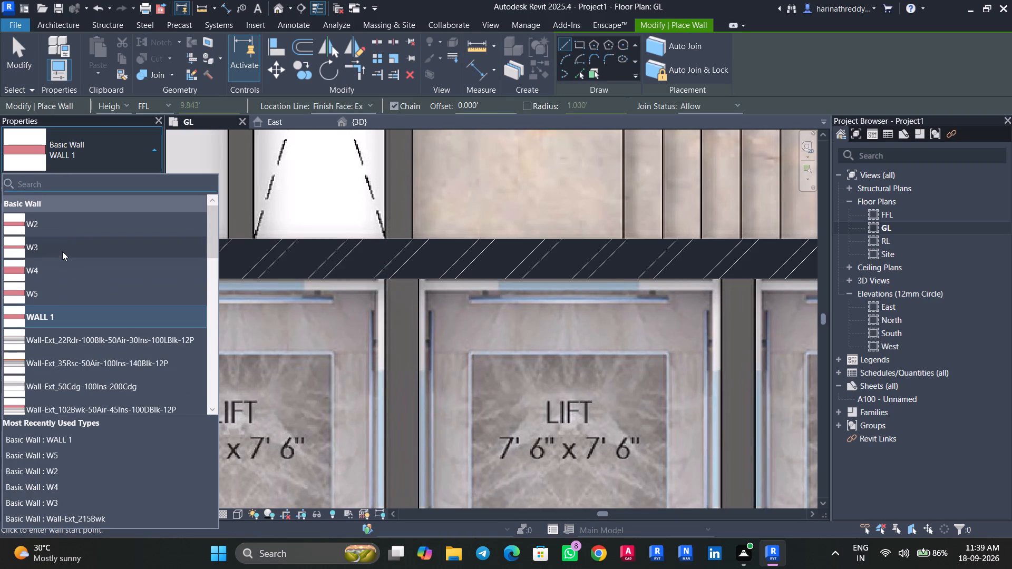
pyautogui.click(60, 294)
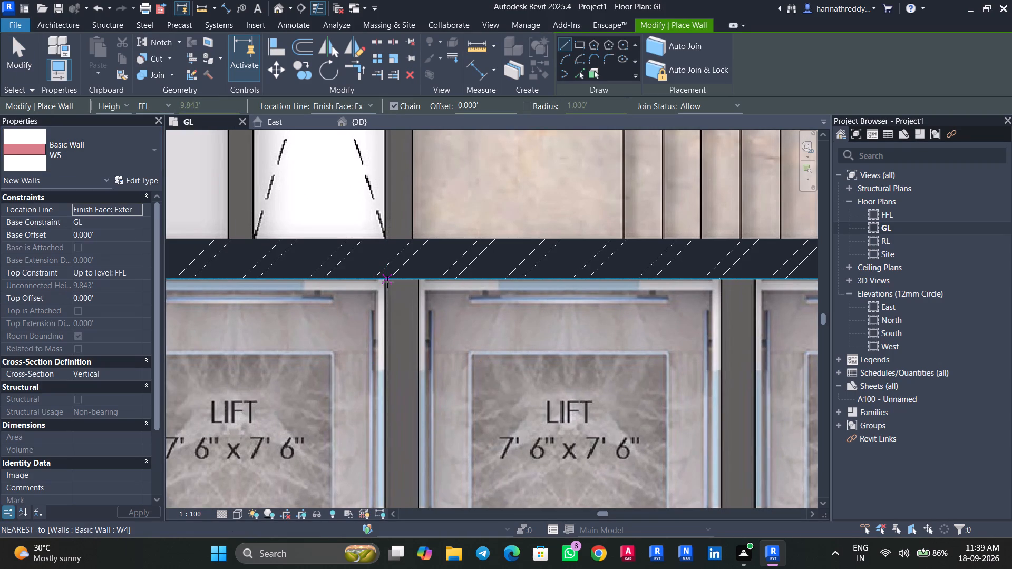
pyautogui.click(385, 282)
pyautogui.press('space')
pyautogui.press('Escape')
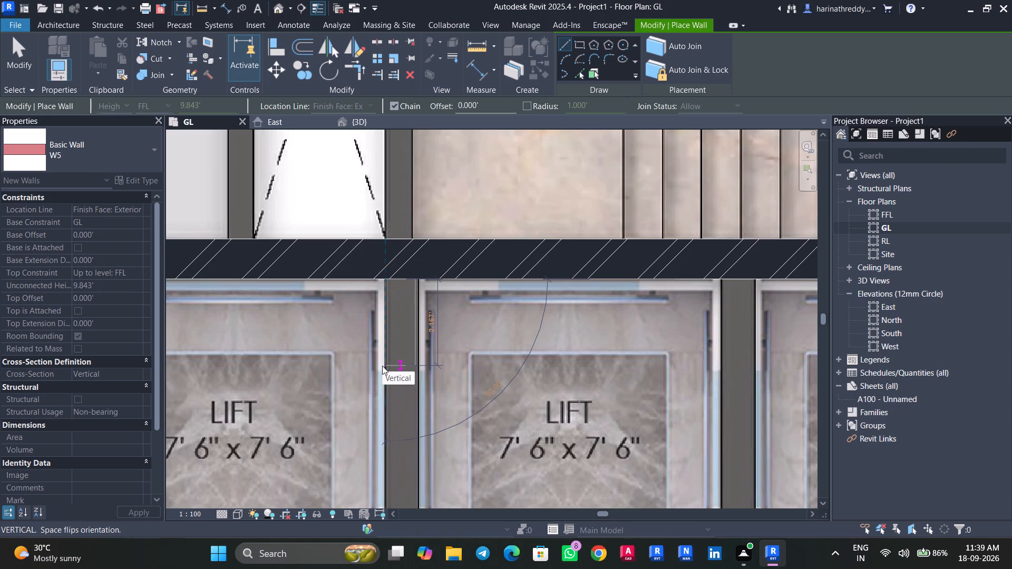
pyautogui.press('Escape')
# Choose wall type W4 and try starting the partition between the first and second lifts from the back wall.
pyautogui.write('WA')
pyautogui.click(95, 144)
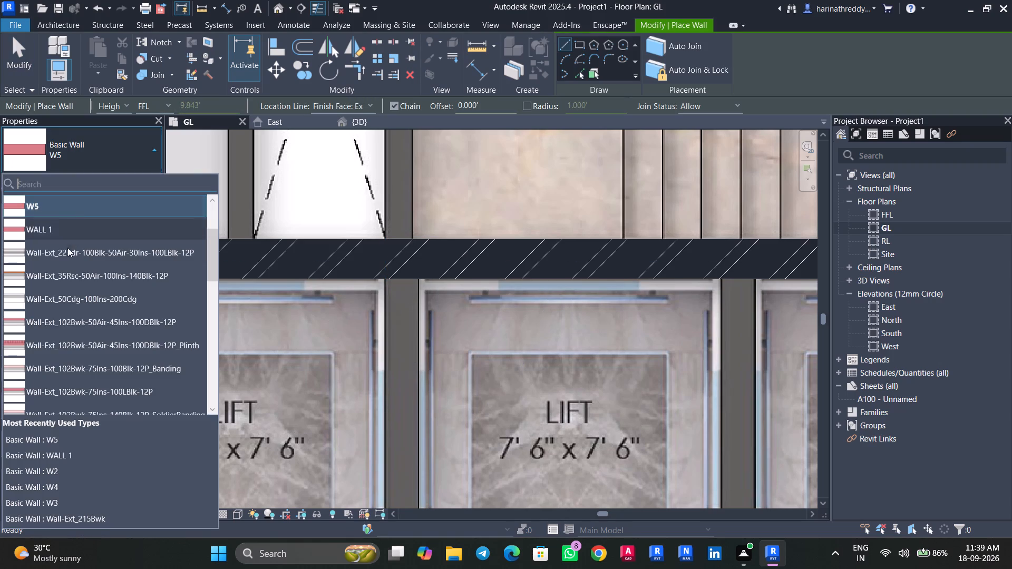
pyautogui.scroll(5, 74, 238)
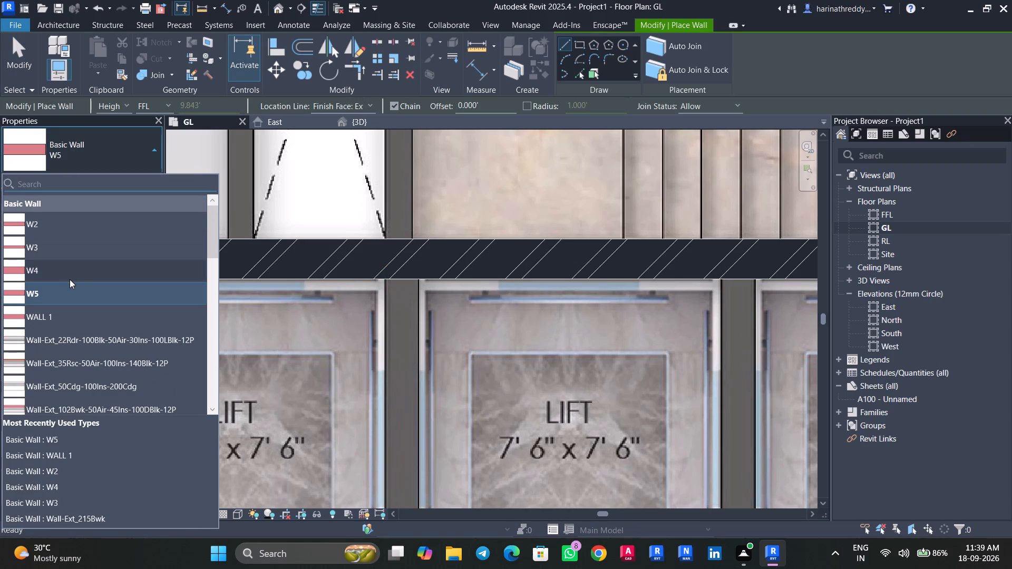
pyautogui.click(70, 263)
pyautogui.click(387, 281)
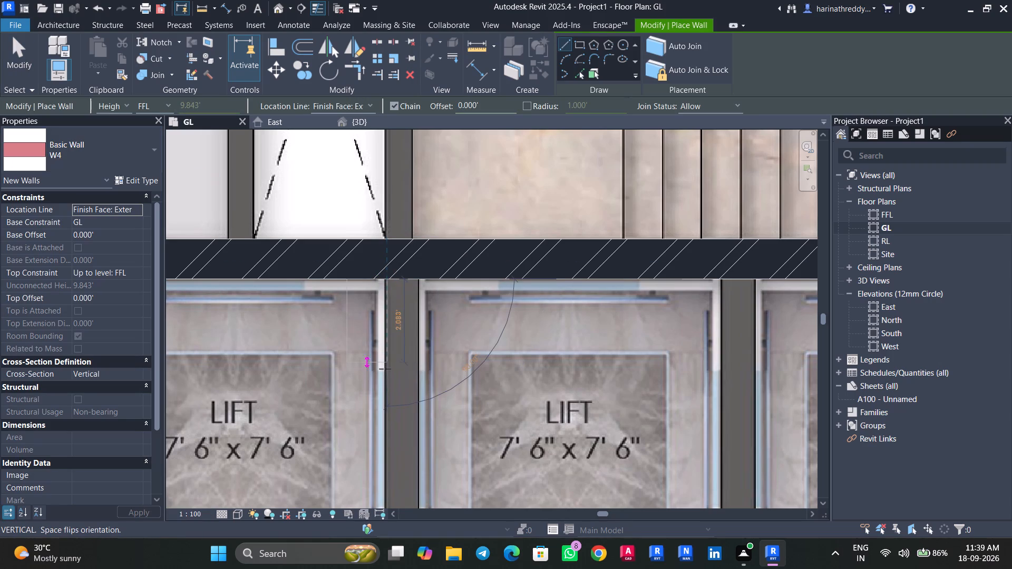
pyautogui.press('space')
pyautogui.scroll(9, 385, 372)
pyautogui.press('Escape')
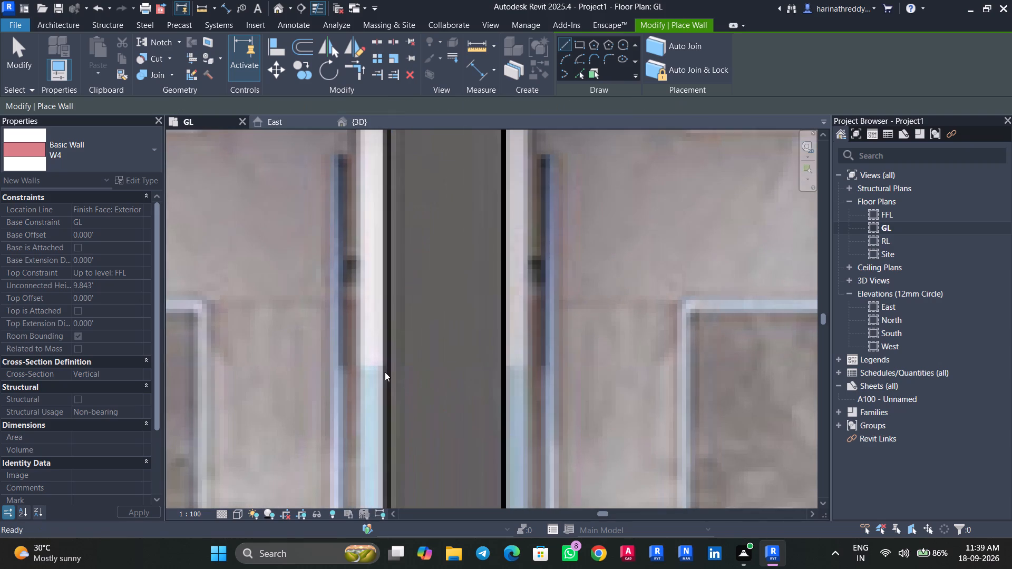
pyautogui.press('Escape')
pyautogui.press('Escape')
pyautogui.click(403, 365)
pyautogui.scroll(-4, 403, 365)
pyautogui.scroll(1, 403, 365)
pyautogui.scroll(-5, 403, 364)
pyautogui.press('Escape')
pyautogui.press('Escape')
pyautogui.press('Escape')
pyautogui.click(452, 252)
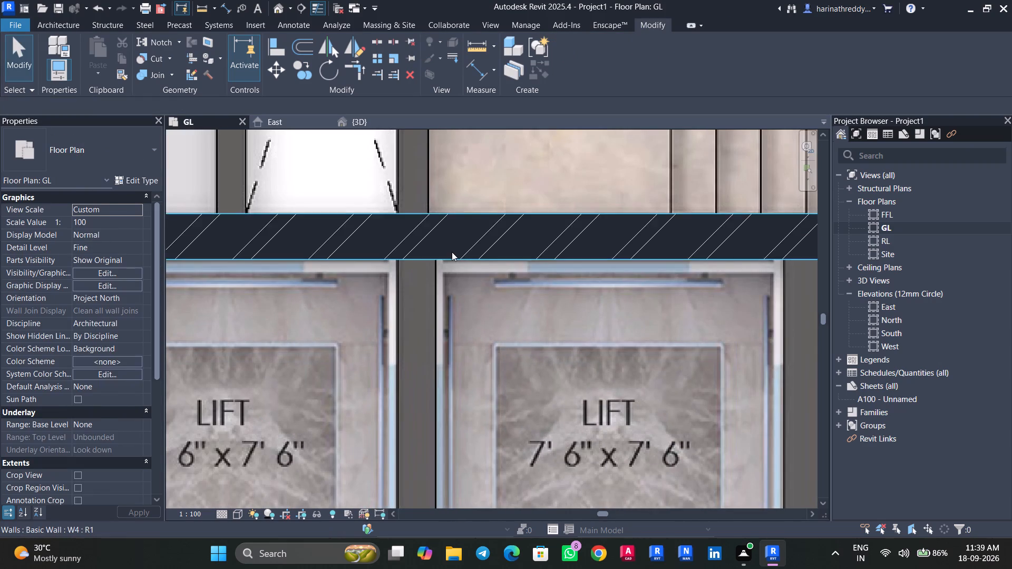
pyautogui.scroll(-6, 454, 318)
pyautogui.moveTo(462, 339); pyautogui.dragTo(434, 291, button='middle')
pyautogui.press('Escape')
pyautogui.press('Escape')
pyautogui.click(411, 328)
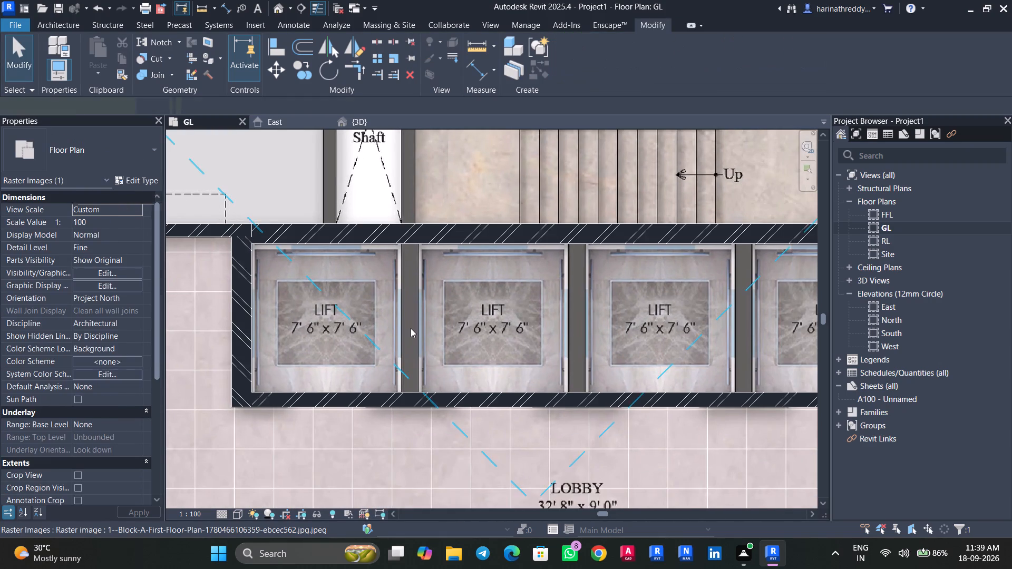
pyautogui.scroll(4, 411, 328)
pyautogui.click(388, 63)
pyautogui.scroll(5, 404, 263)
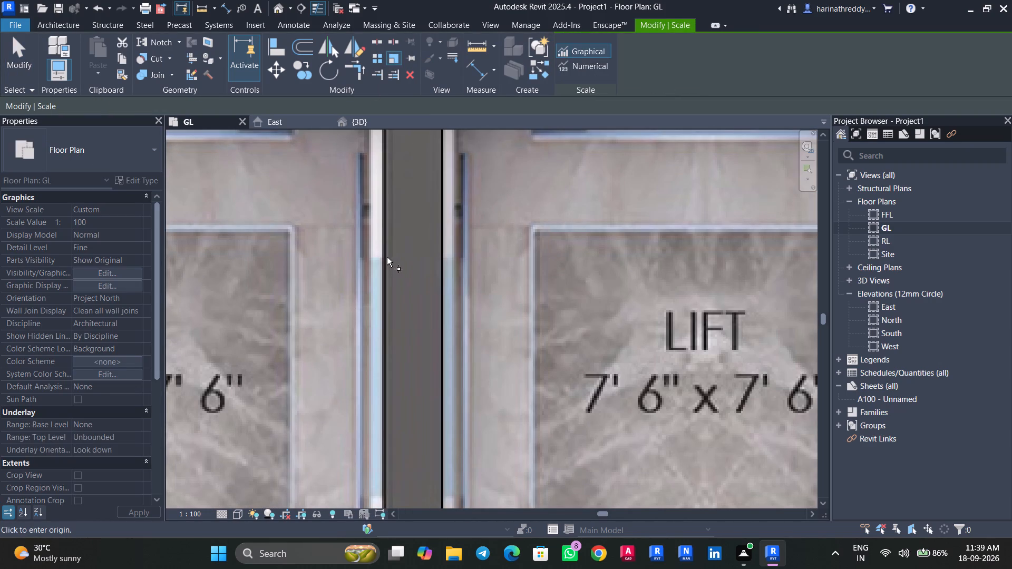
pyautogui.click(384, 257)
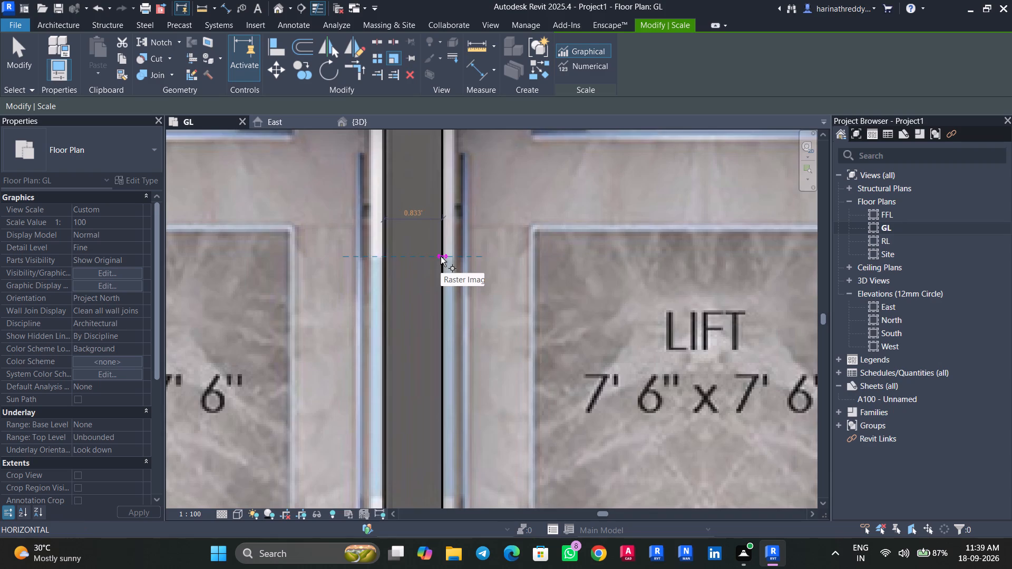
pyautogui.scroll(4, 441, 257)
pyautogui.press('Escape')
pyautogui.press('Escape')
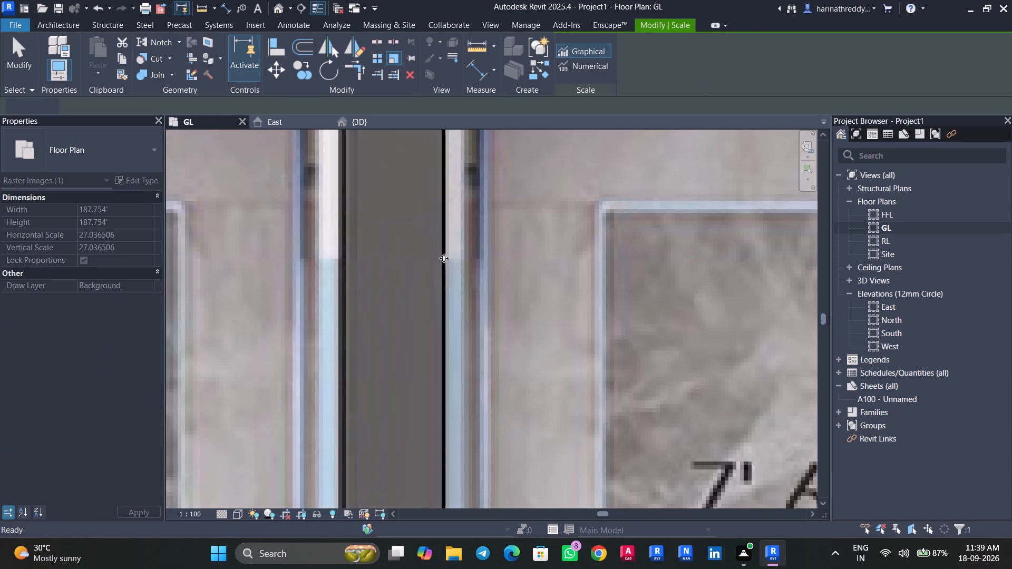
# Draw a W4 partition wall about 8.35' long between the first and second lifts, from the back wall to the lift-front wall.
pyautogui.write('WA')
pyautogui.scroll(-10, 308, 234)
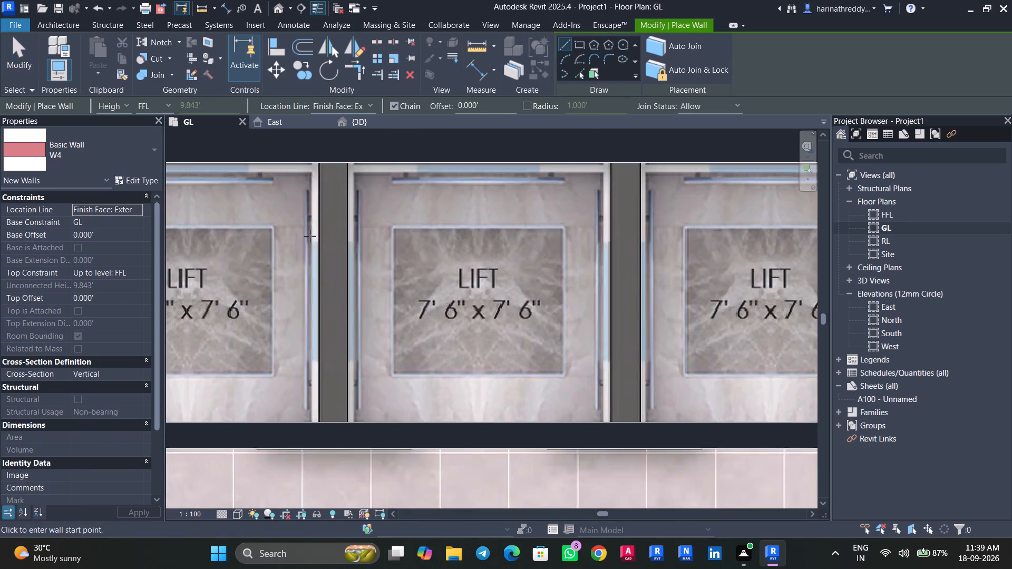
pyautogui.click(315, 173)
pyautogui.press('space')
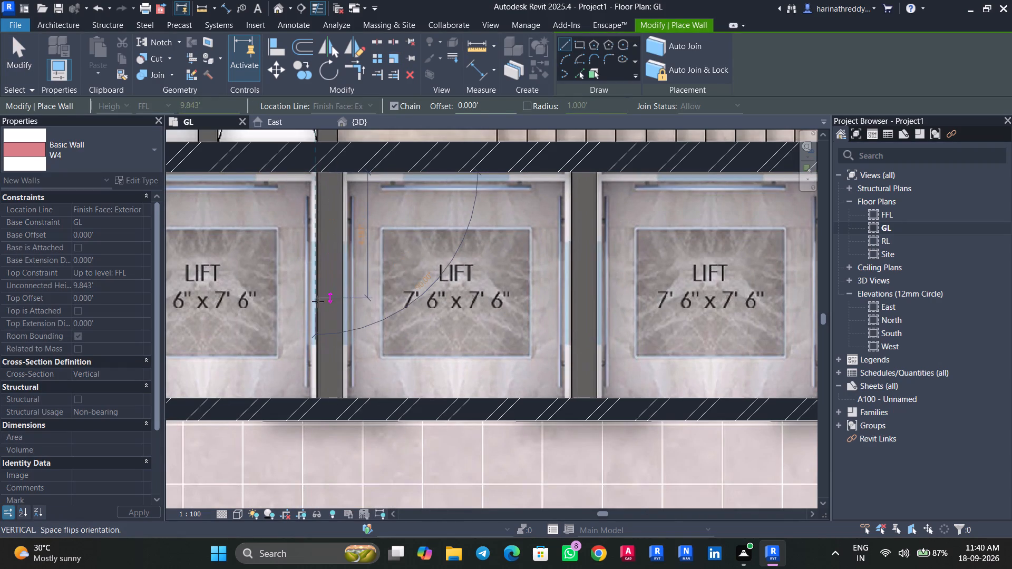
pyautogui.moveTo(318, 301); pyautogui.dragTo(319, 241, button='middle')
pyautogui.click(322, 338)
pyautogui.press('Escape')
pyautogui.press('Escape')
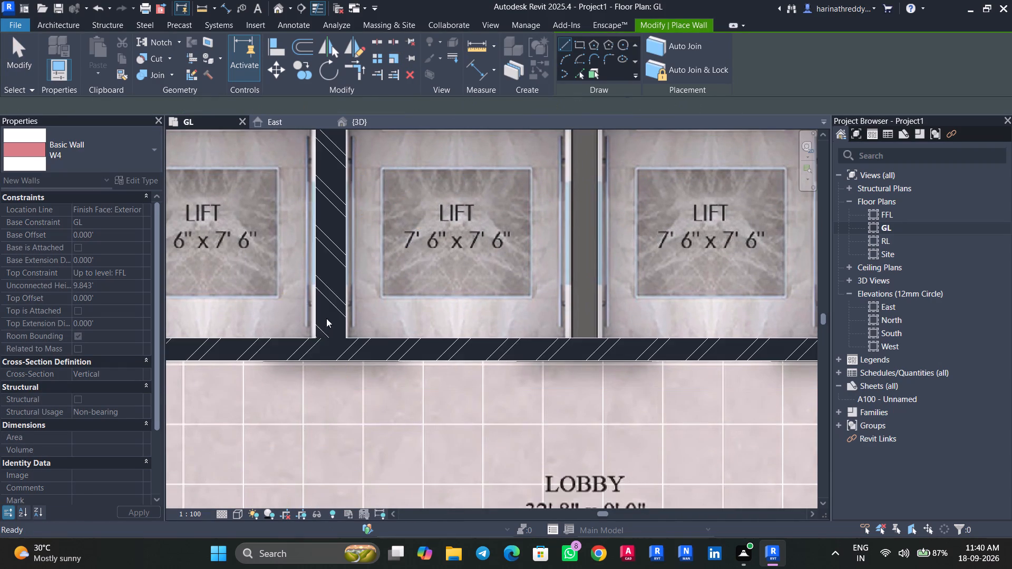
pyautogui.press('Escape')
# Change the partition between the first and second lifts to type W5 and nudge it slightly toward the second lift to fit the image.
pyautogui.click(330, 287)
pyautogui.scroll(8, 330, 287)
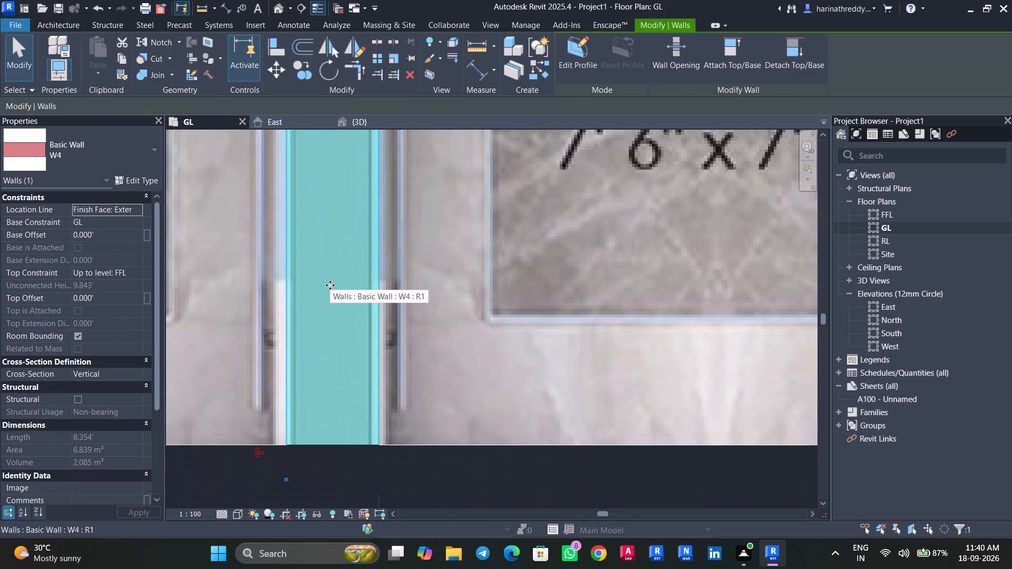
pyautogui.click(142, 179)
pyautogui.click(927, 161)
pyautogui.click(967, 154)
pyautogui.press('Escape')
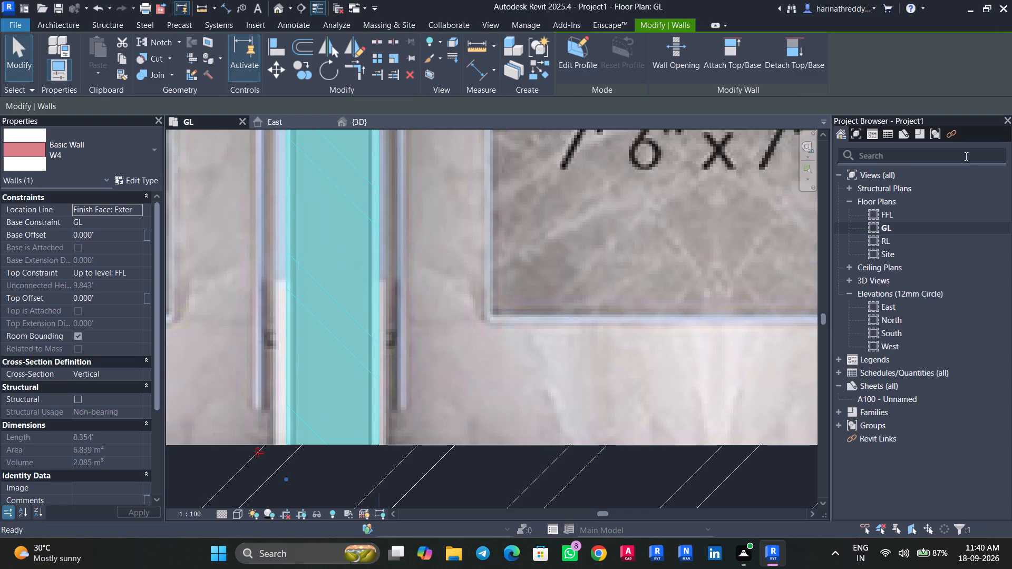
pyautogui.click(109, 154)
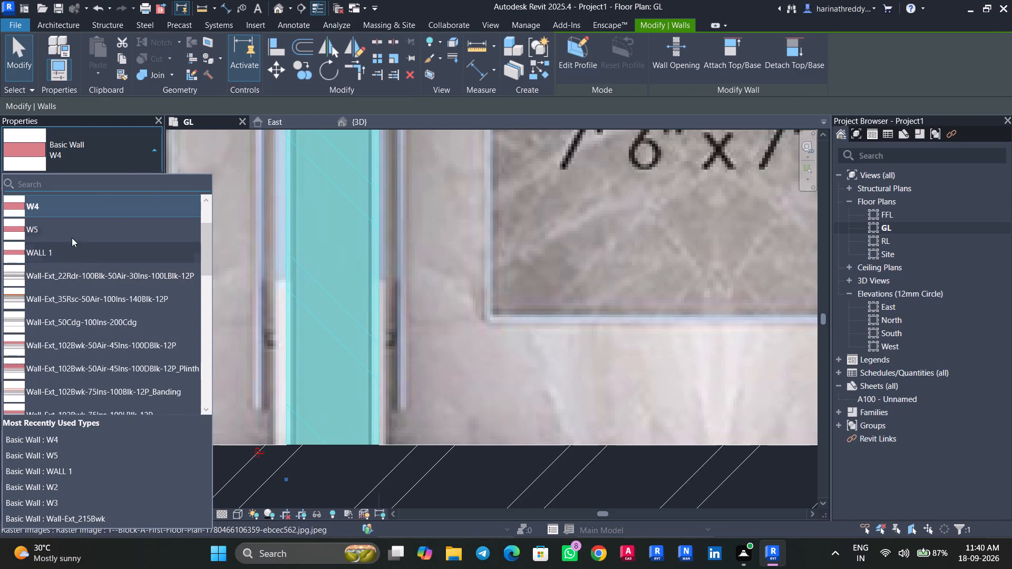
pyautogui.click(69, 229)
pyautogui.press('Right')
pyautogui.press('Right')
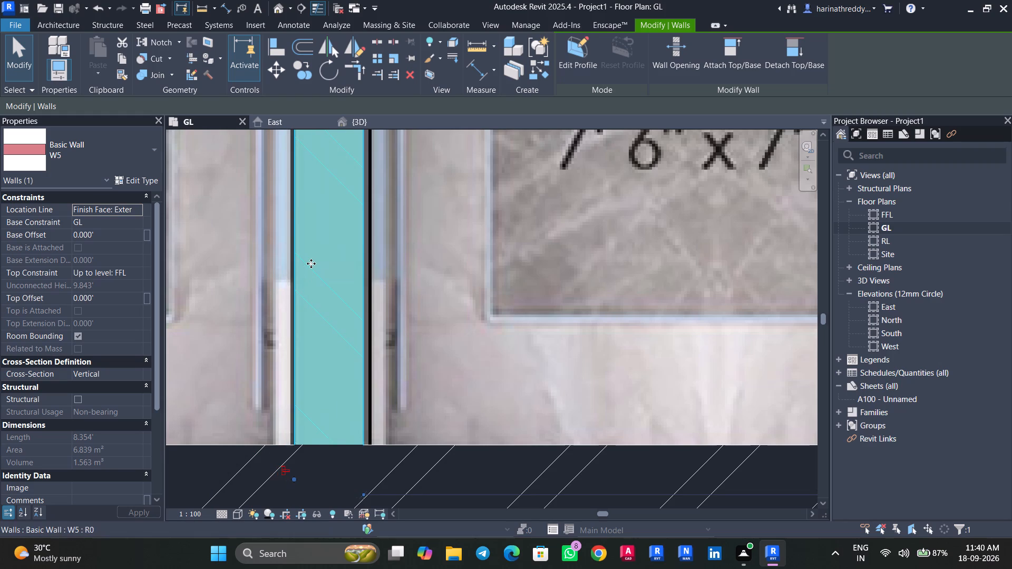
pyautogui.press('Right')
pyautogui.press('Left')
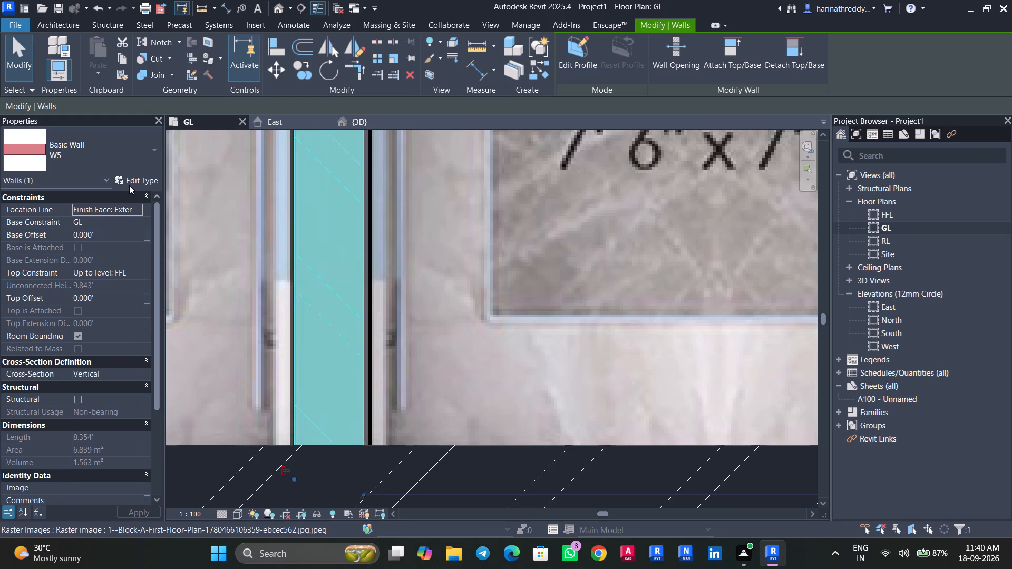
# Duplicate the partition's wall type as W6 and set its Brick, Common structure layer to 0.8' thick.
pyautogui.click(129, 184)
pyautogui.click(949, 156)
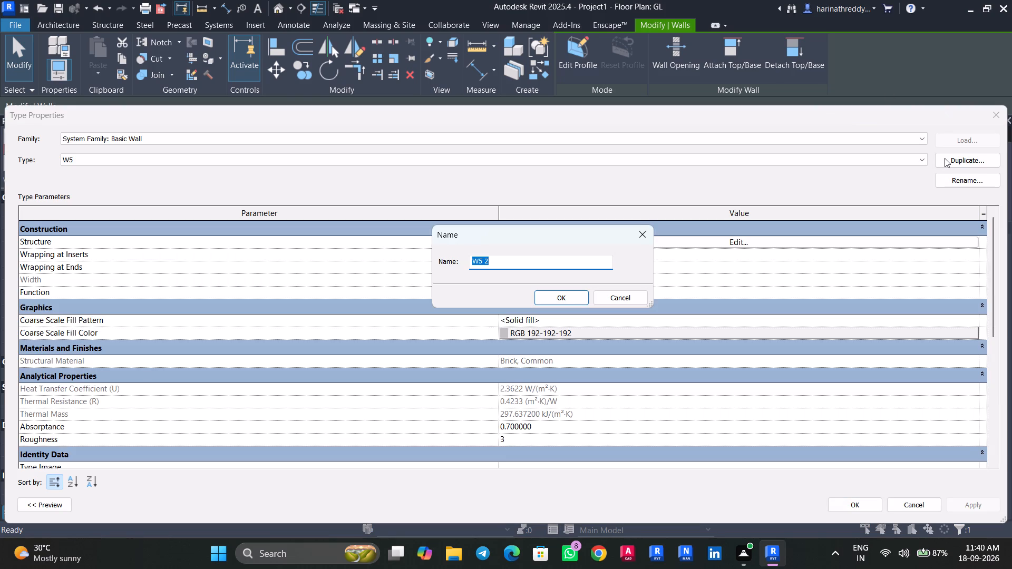
pyautogui.write('W6')
pyautogui.click(541, 295)
pyautogui.click(651, 247)
pyautogui.click(617, 238)
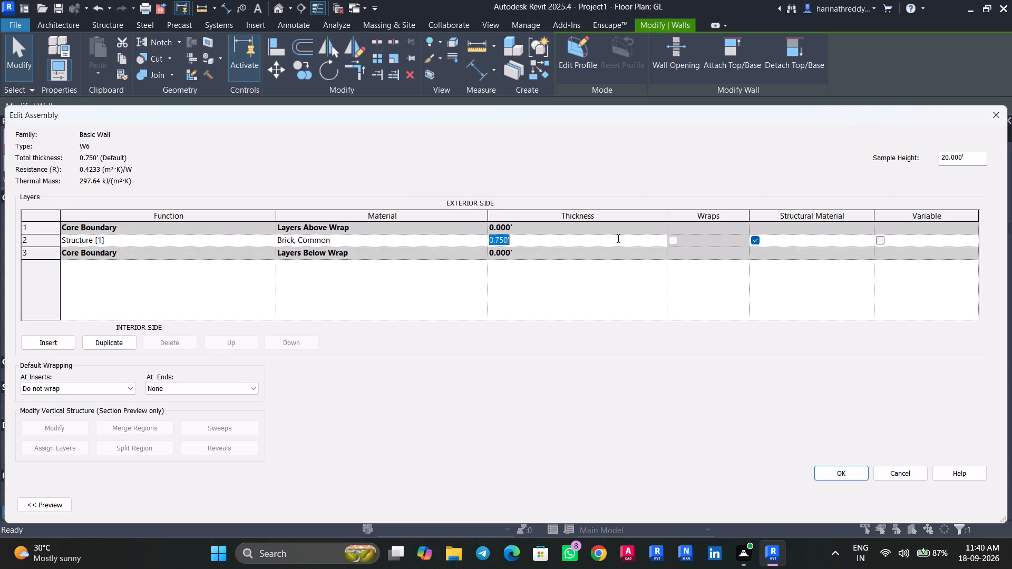
pyautogui.write('0.7')
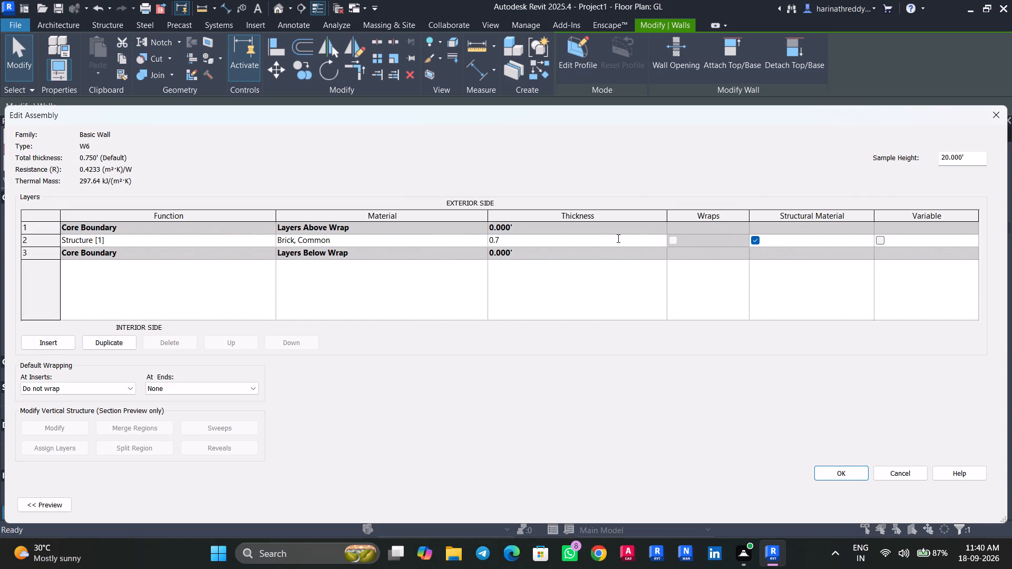
pyautogui.press('BackSpace')
pyautogui.write("8'")
pyautogui.press('Return')
pyautogui.click(819, 465)
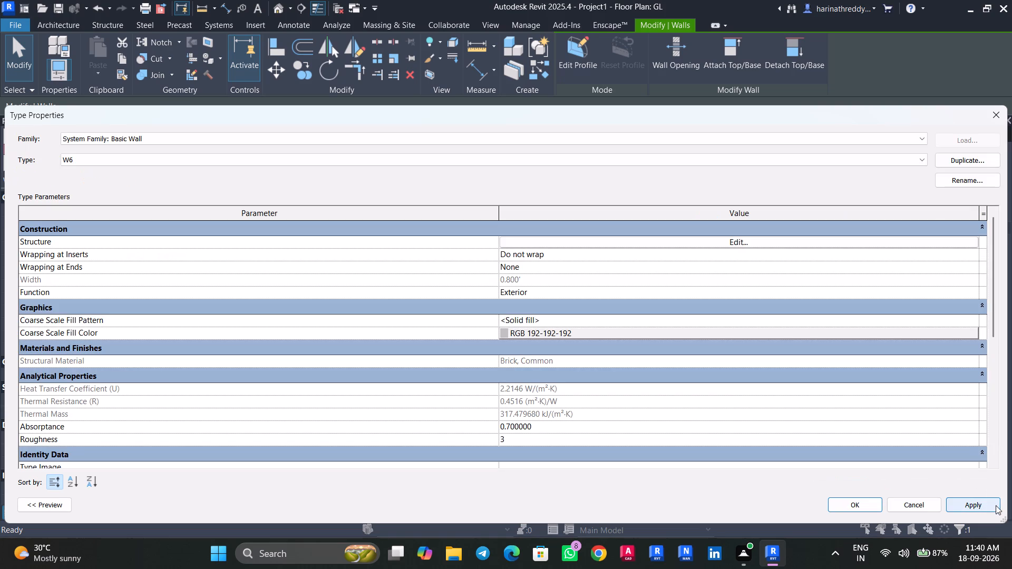
pyautogui.click(996, 505)
pyautogui.click(867, 508)
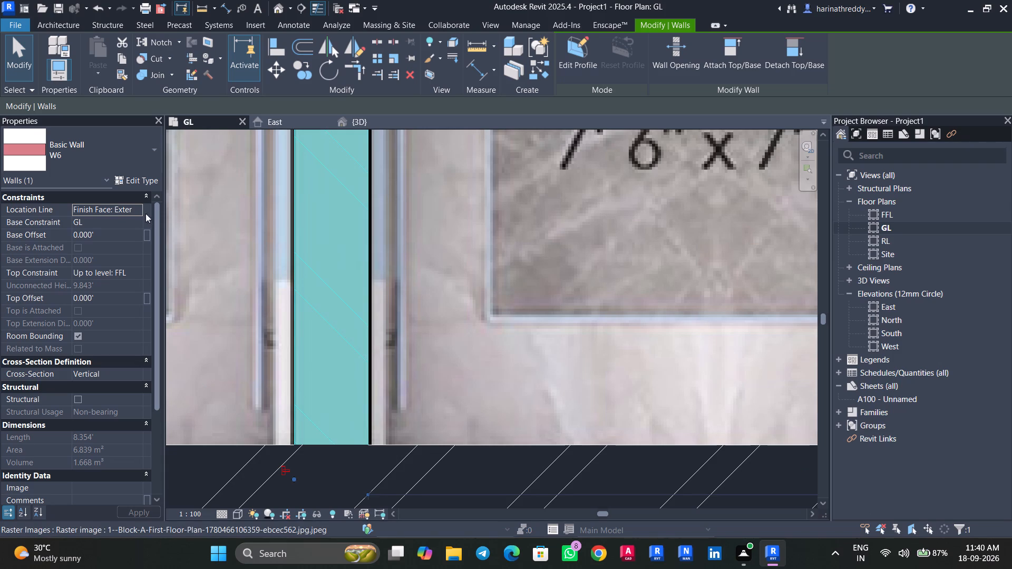
# Draw a W4 partition wall between the second and third lifts, from the back wall to the lift-front wall.
pyautogui.scroll(-6, 466, 318)
pyautogui.press('Escape')
pyautogui.click(423, 258)
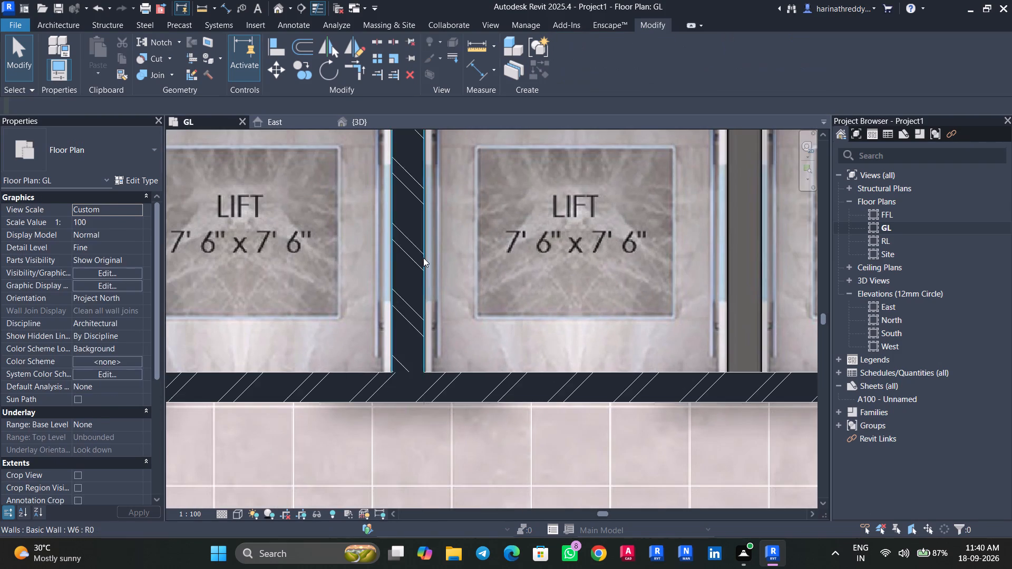
pyautogui.moveTo(472, 291); pyautogui.dragTo(446, 392, button='middle')
pyautogui.press('Escape')
pyautogui.moveTo(561, 350); pyautogui.dragTo(479, 314, button='middle')
pyautogui.write('WA')
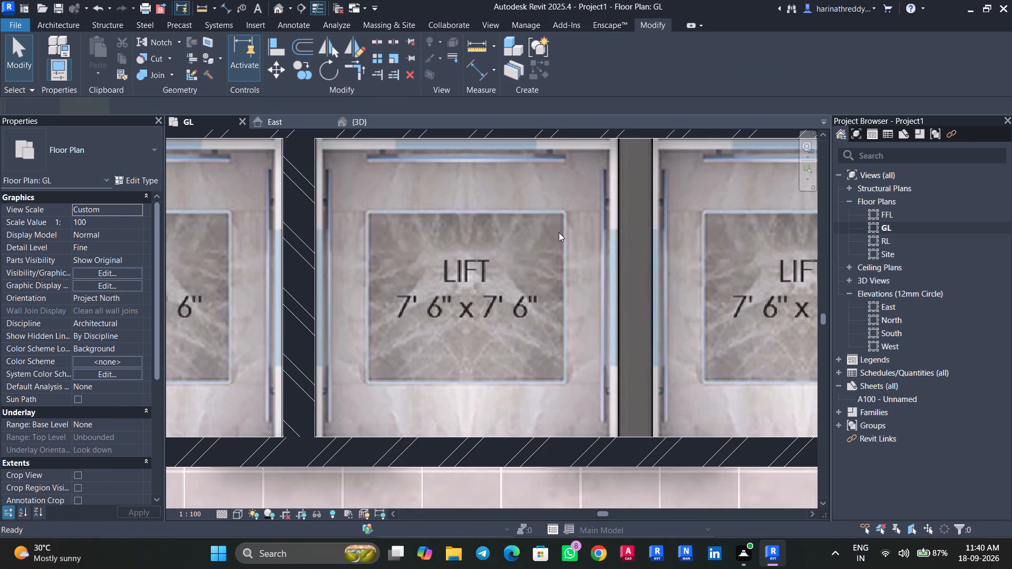
pyautogui.click(620, 138)
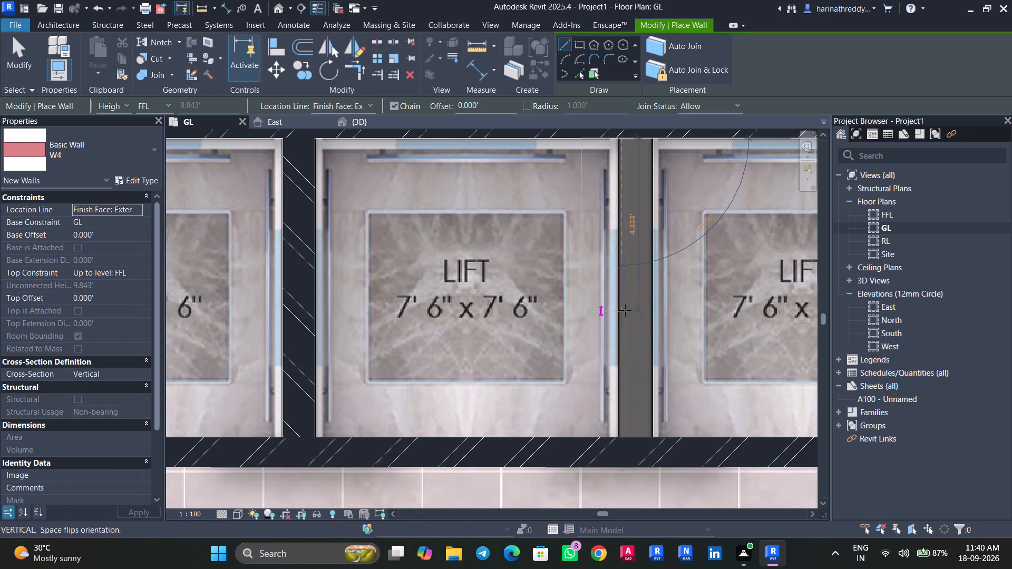
pyautogui.press('space')
pyautogui.moveTo(622, 350); pyautogui.dragTo(600, 272, button='middle')
pyautogui.click(598, 357)
pyautogui.press('Escape')
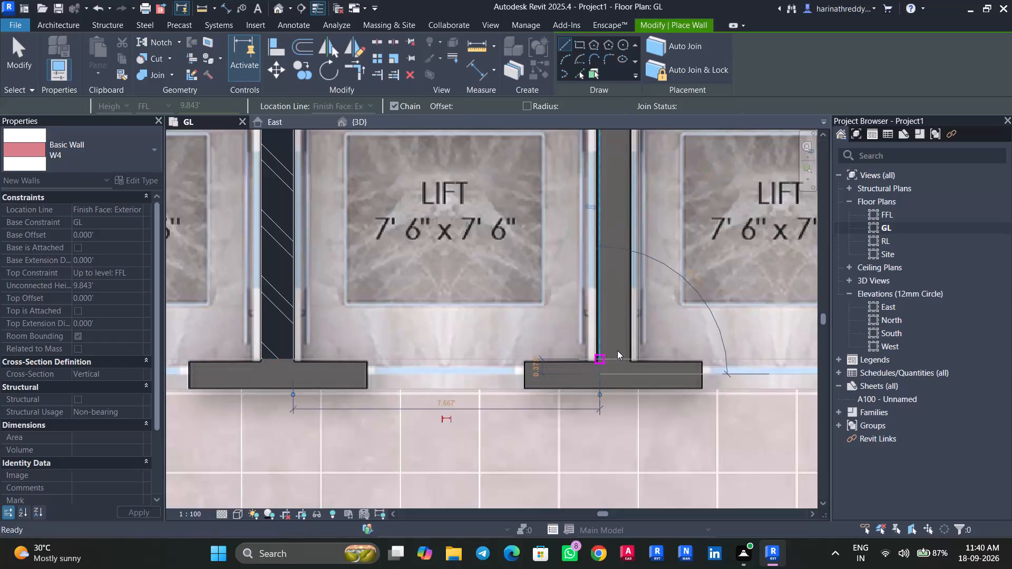
# Nudge the partition between the second and third lifts slightly toward the second lift and change it to type W6.
pyautogui.moveTo(683, 312); pyautogui.dragTo(527, 394, button='middle')
pyautogui.press('Escape')
pyautogui.press('Escape')
pyautogui.click(454, 322)
pyautogui.press('Left')
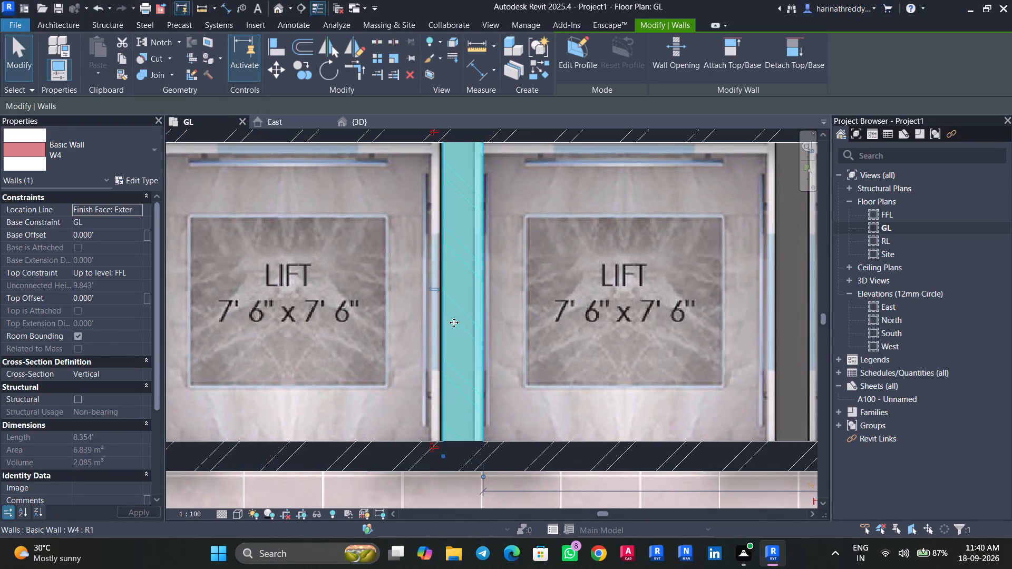
pyautogui.press('Left')
pyautogui.press('Right')
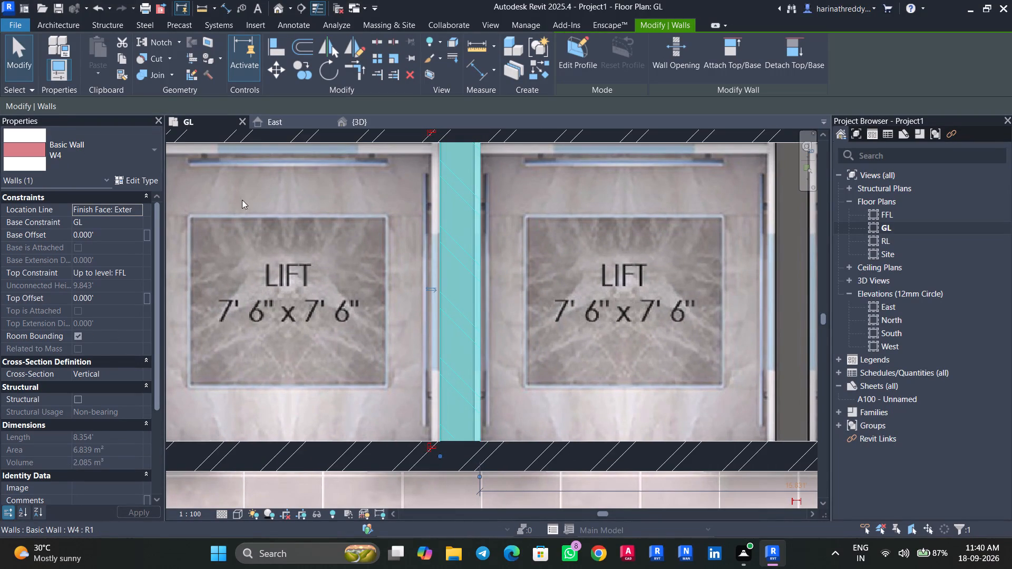
pyautogui.click(70, 149)
pyautogui.click(61, 256)
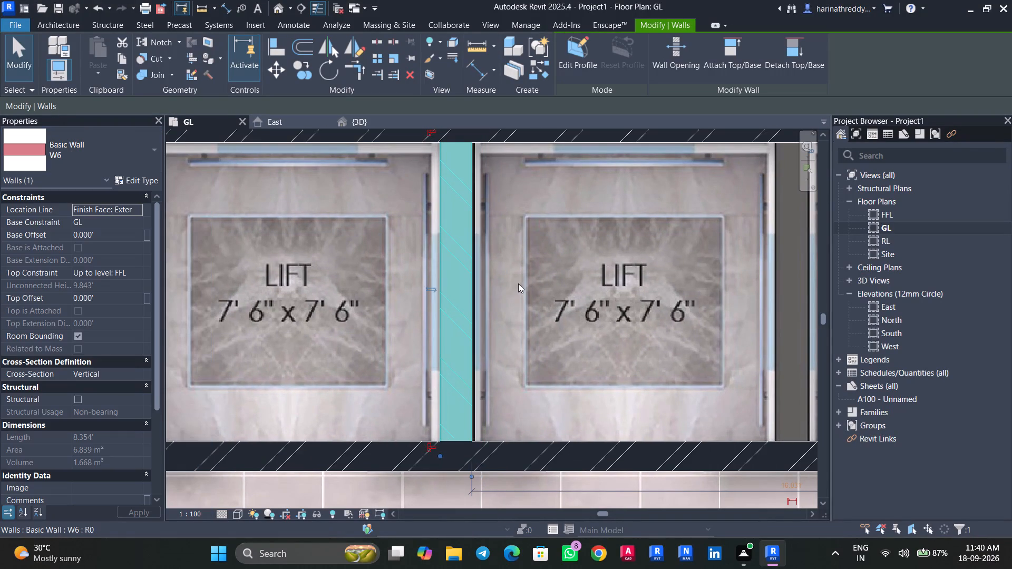
# Fine-tune the W6 partition's position between the second and third lifts with small sideways nudges to match the image.
pyautogui.press('Right')
pyautogui.press('Left')
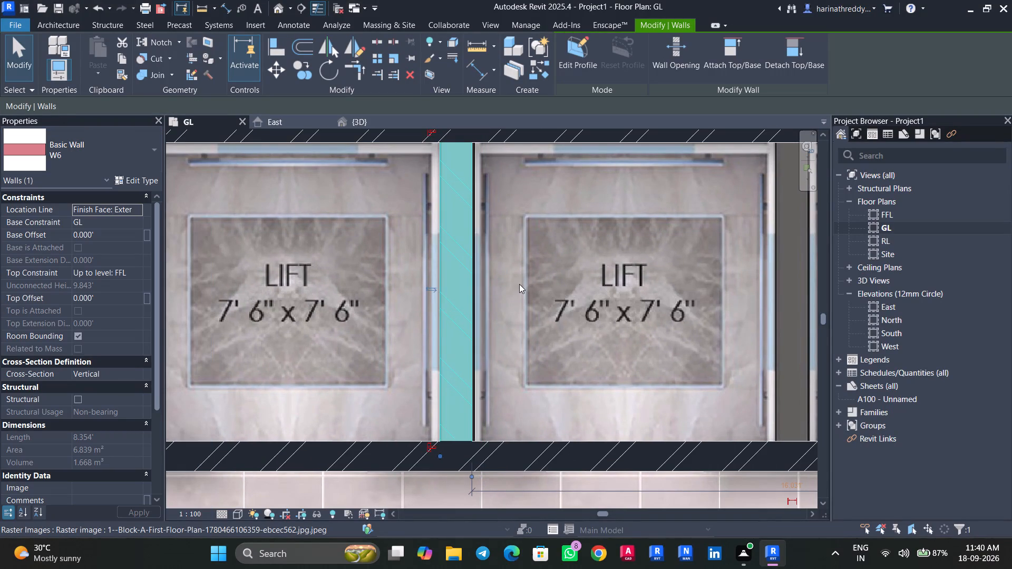
pyautogui.press('Right')
pyautogui.press('Escape')
pyautogui.scroll(-2, 519, 284)
pyautogui.moveTo(537, 279); pyautogui.dragTo(462, 298, button='middle')
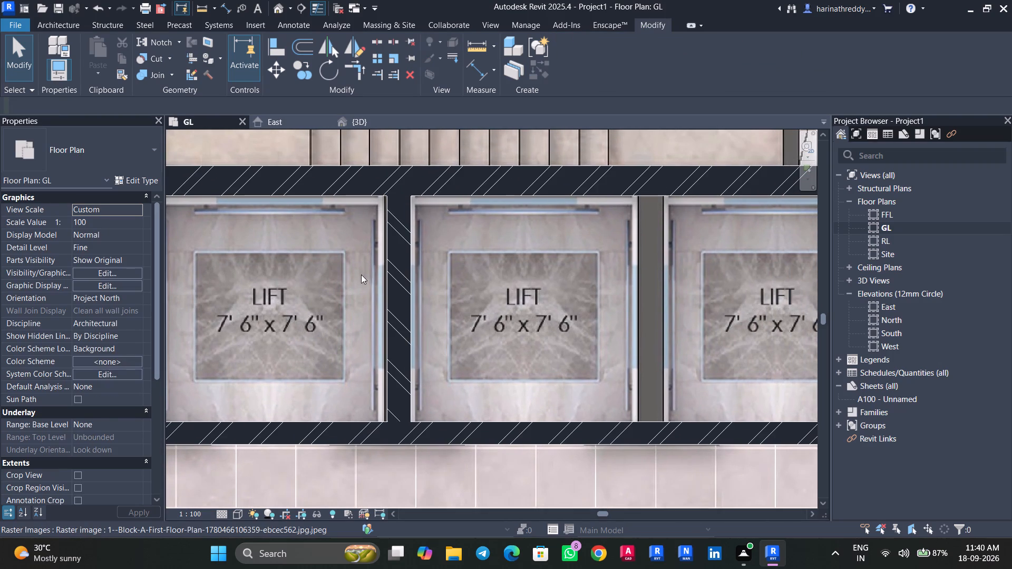
pyautogui.click(406, 279)
pyautogui.scroll(6, 405, 280)
pyautogui.press('Left')
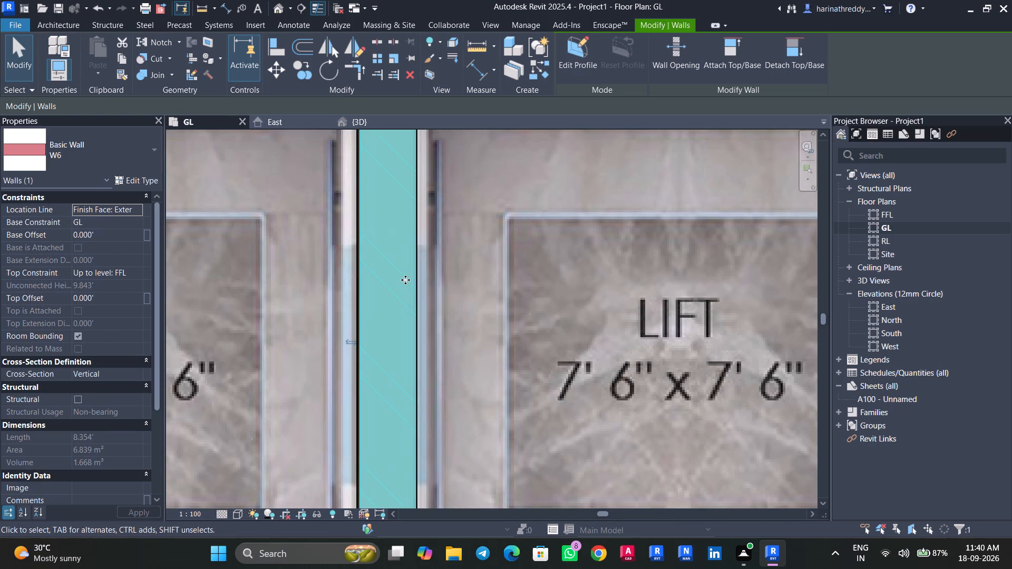
pyautogui.press('Left')
pyautogui.press('Right')
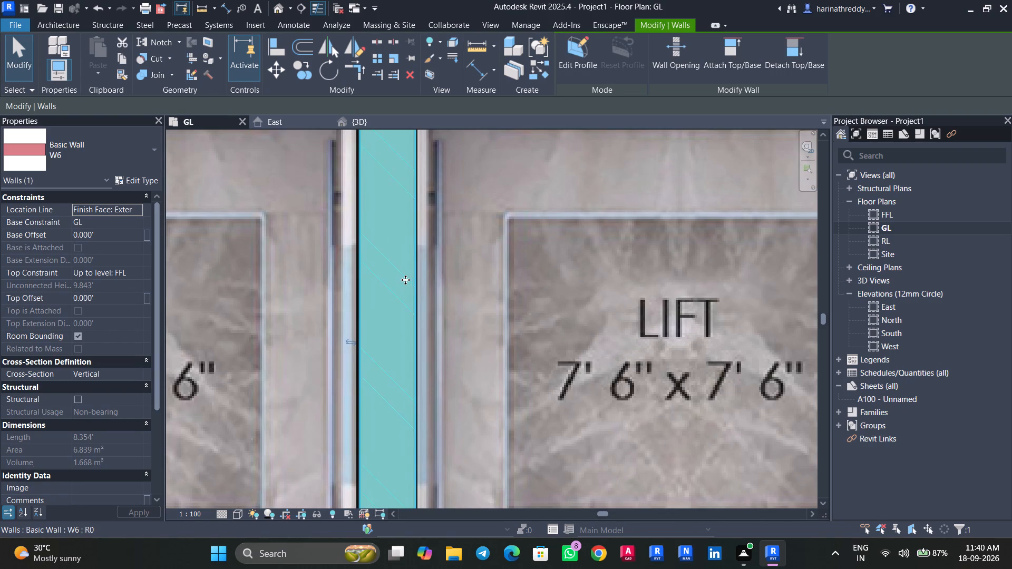
# Draw a W4 partition wall between the third and fourth lifts, from the back wall to the lift-front wall.
pyautogui.scroll(-7, 452, 273)
pyautogui.moveTo(500, 276); pyautogui.dragTo(279, 329, button='middle')
pyautogui.press('Escape')
pyautogui.press('Escape')
pyautogui.write('WA')
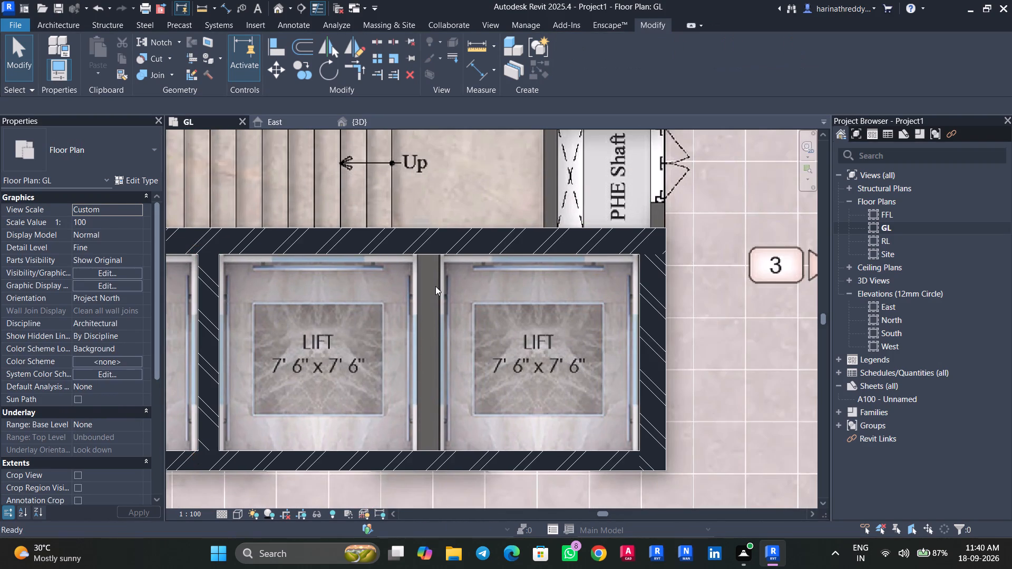
pyautogui.scroll(-1, 434, 263)
pyautogui.scroll(5, 434, 263)
pyautogui.click(443, 244)
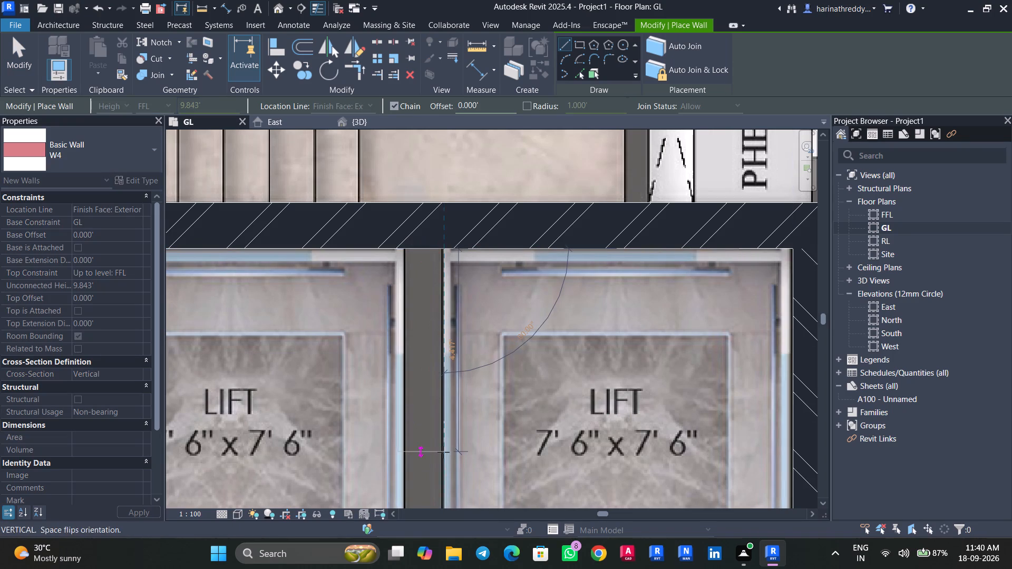
pyautogui.moveTo(444, 452); pyautogui.dragTo(417, 232, button='middle')
pyautogui.click(414, 376)
pyautogui.press('Escape')
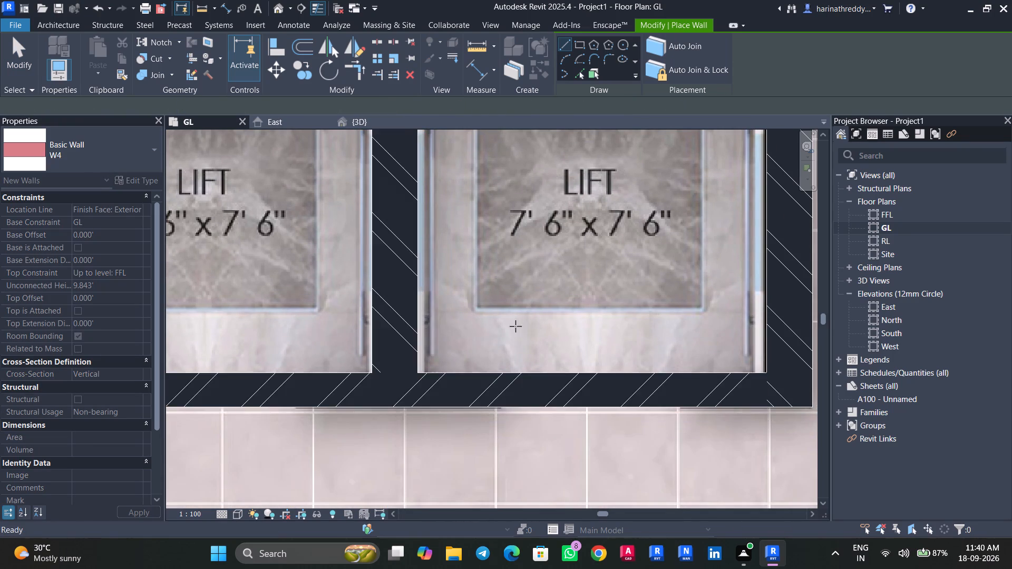
pyautogui.moveTo(563, 300); pyautogui.dragTo(494, 375, button='middle')
pyautogui.scroll(-8, 493, 371)
pyautogui.press('Escape')
pyautogui.press('Escape')
# Preview aligned dimensions across the fourth lift's clear width and clear depth, and inspect the lift-front wall.
pyautogui.write('DI')
pyautogui.scroll(4, 454, 321)
pyautogui.press('Tab')
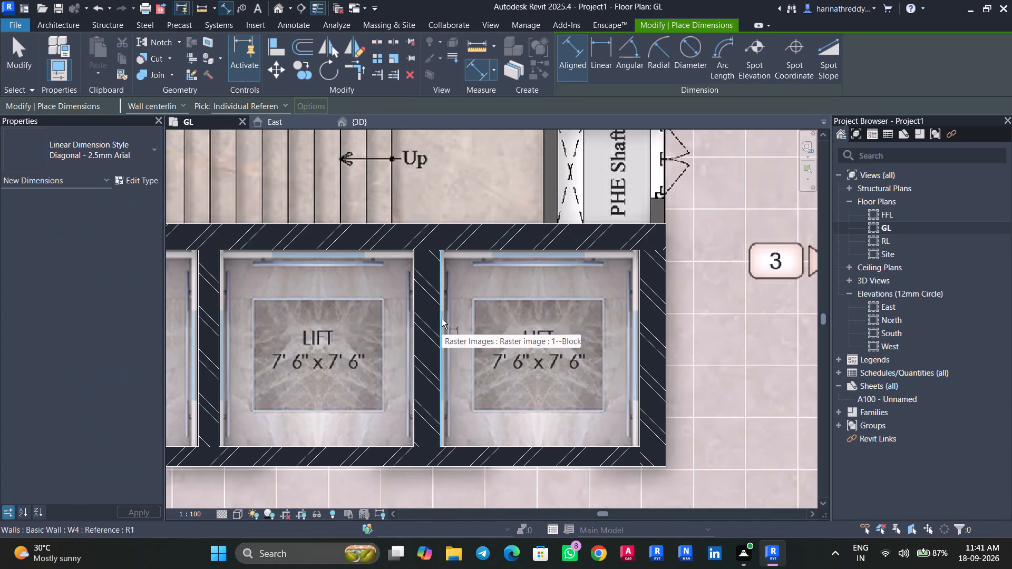
pyautogui.click(442, 319)
pyautogui.press('Tab')
pyautogui.click(638, 320)
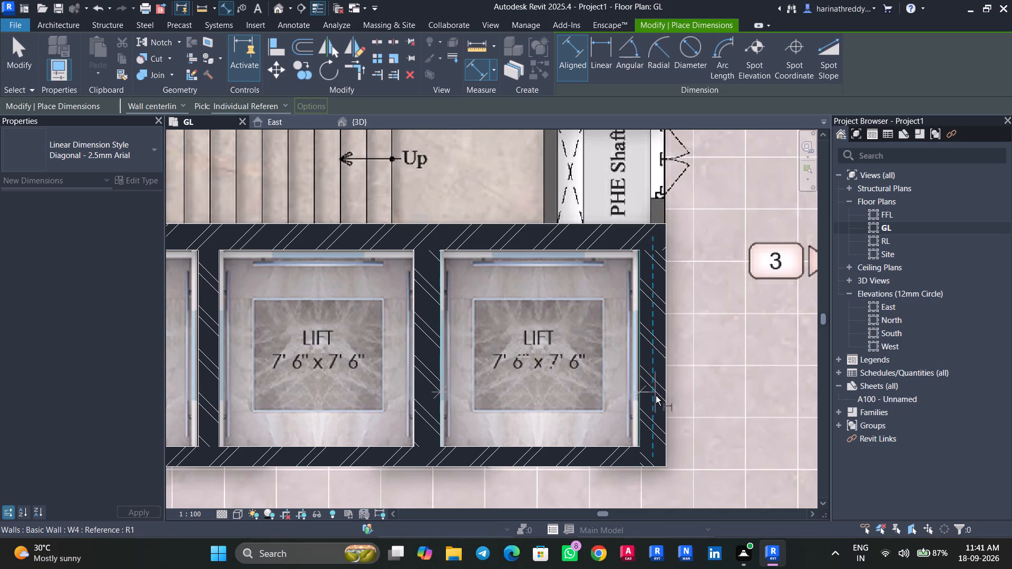
pyautogui.press('Escape')
pyautogui.press('Escape')
pyautogui.write('DI')
pyautogui.press('Tab')
pyautogui.click(532, 252)
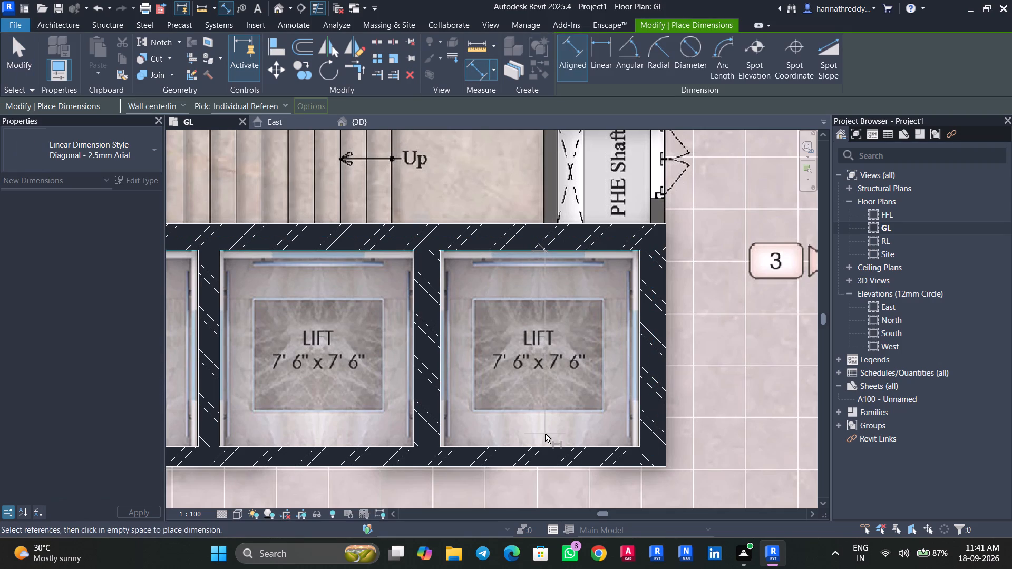
pyautogui.press('Tab')
pyautogui.click(546, 445)
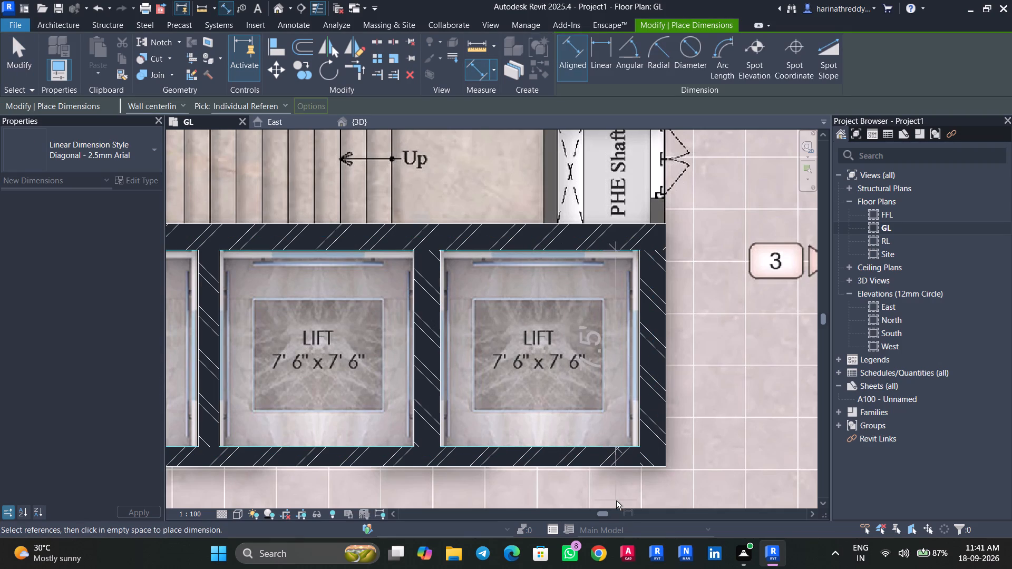
pyautogui.press('Escape')
pyautogui.press('Escape')
pyautogui.press('Escape')
pyautogui.click(593, 459)
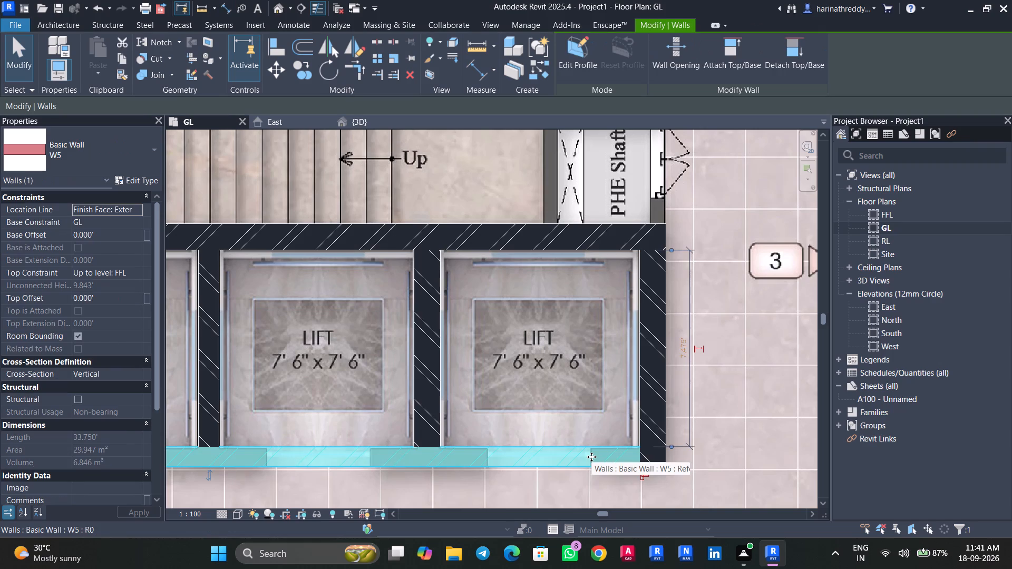
pyautogui.press('Escape')
pyautogui.press('Escape')
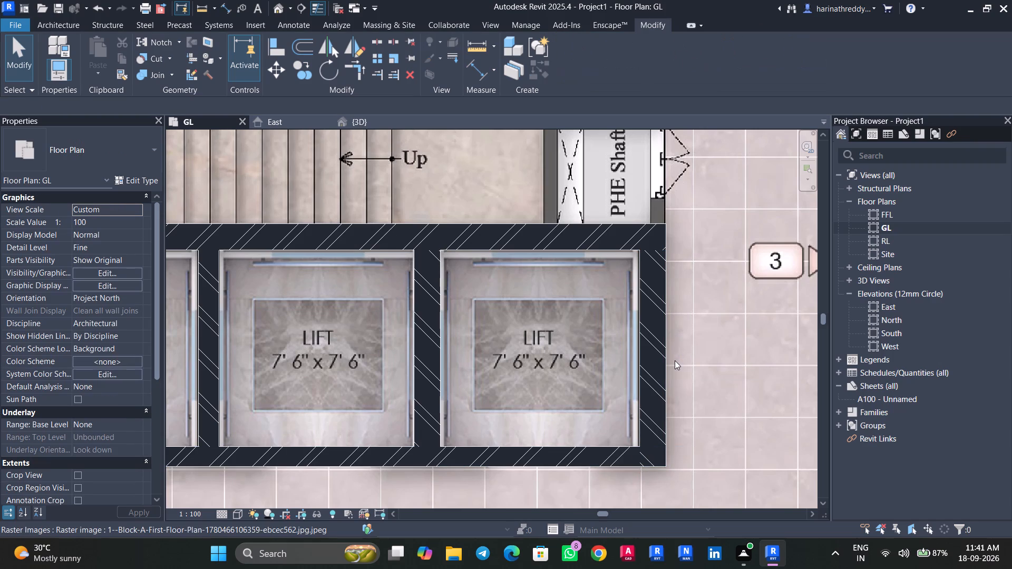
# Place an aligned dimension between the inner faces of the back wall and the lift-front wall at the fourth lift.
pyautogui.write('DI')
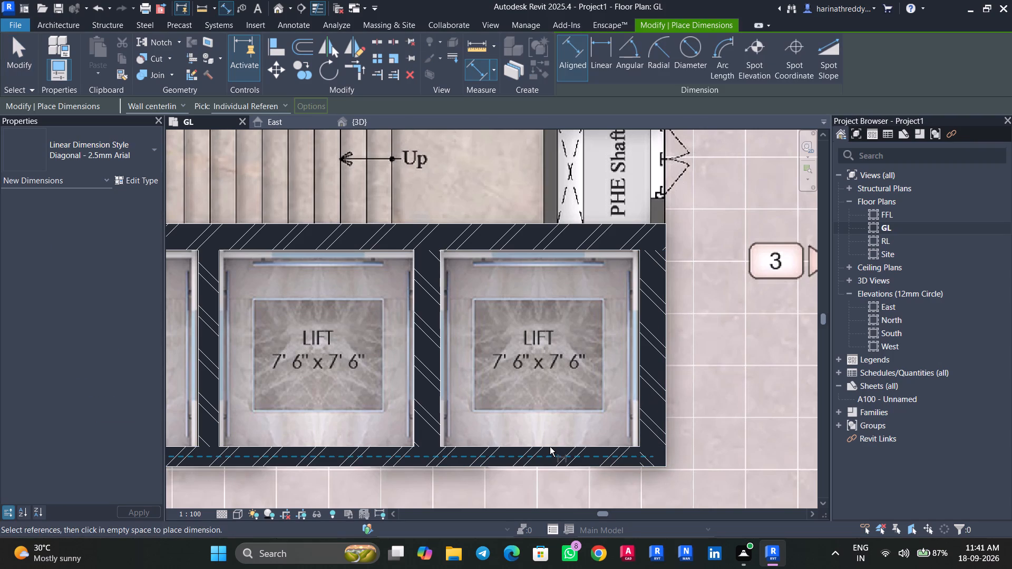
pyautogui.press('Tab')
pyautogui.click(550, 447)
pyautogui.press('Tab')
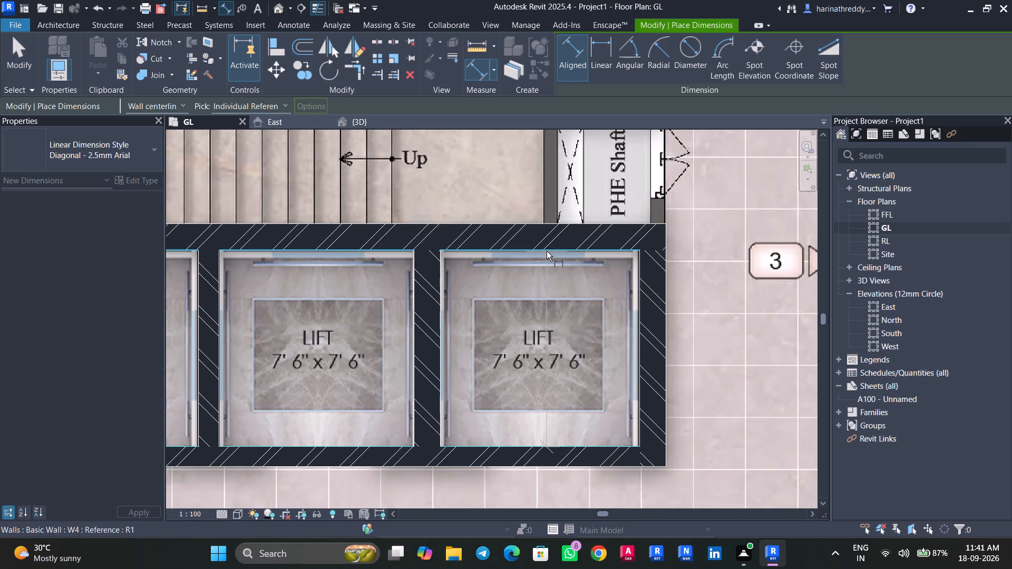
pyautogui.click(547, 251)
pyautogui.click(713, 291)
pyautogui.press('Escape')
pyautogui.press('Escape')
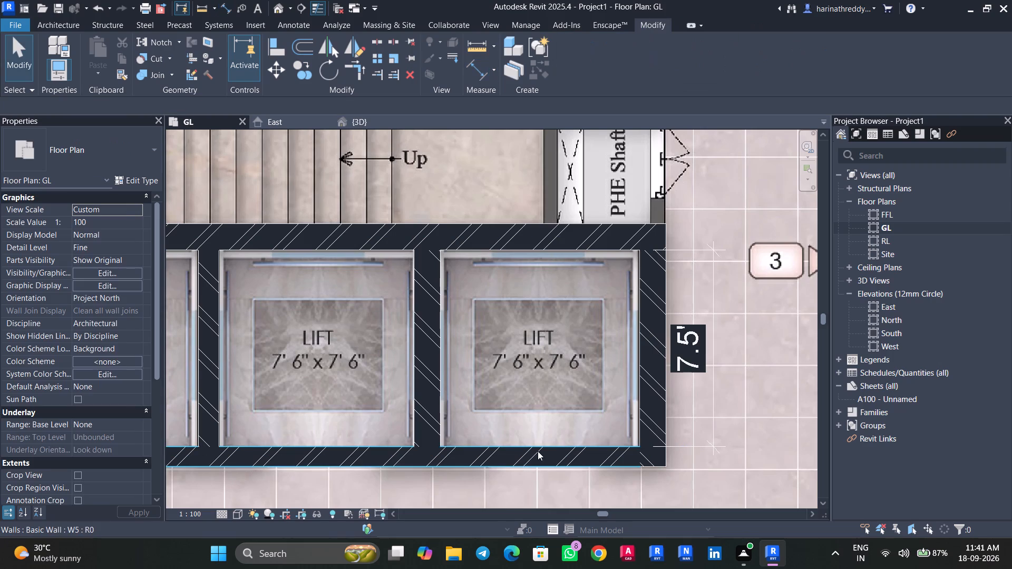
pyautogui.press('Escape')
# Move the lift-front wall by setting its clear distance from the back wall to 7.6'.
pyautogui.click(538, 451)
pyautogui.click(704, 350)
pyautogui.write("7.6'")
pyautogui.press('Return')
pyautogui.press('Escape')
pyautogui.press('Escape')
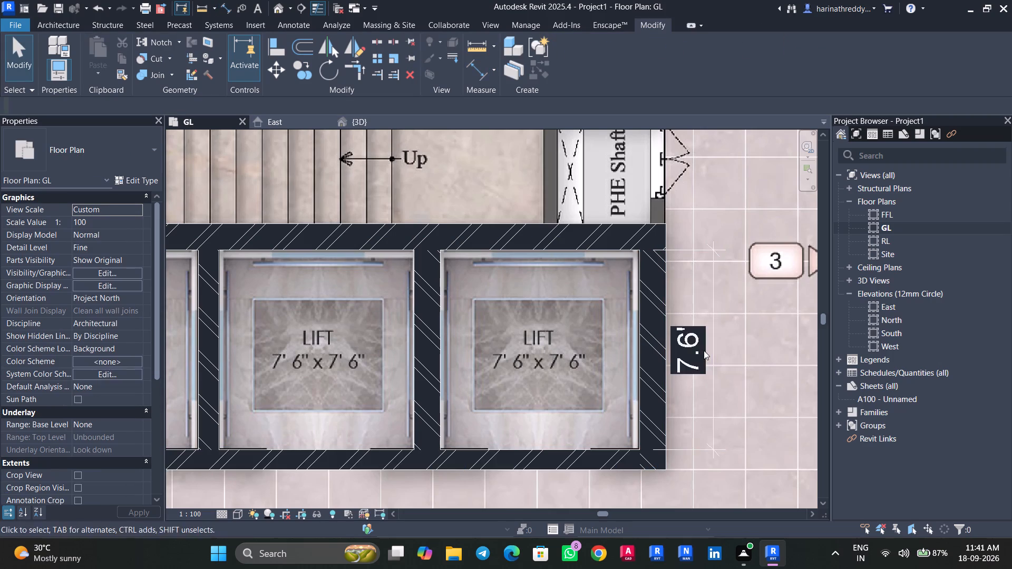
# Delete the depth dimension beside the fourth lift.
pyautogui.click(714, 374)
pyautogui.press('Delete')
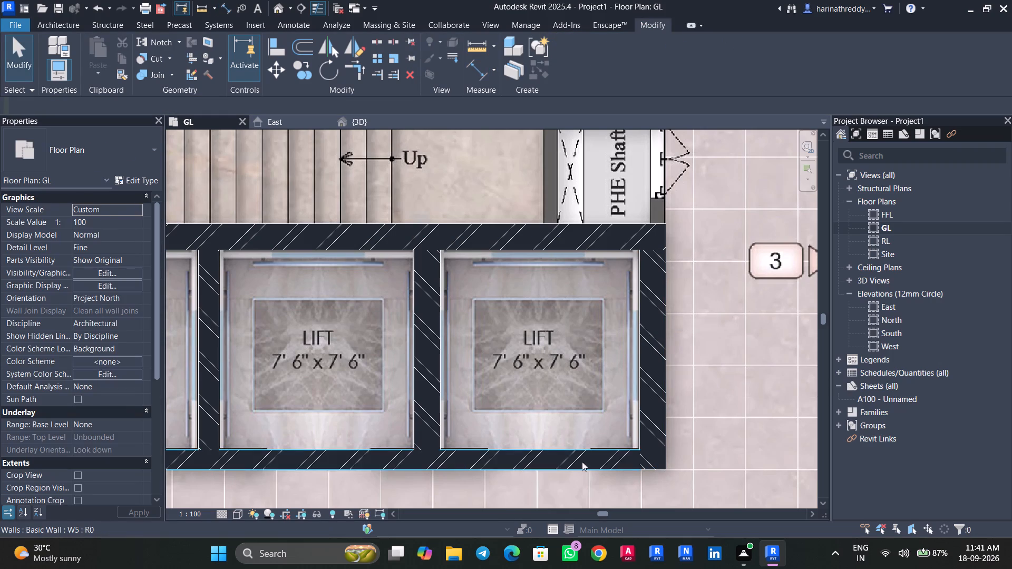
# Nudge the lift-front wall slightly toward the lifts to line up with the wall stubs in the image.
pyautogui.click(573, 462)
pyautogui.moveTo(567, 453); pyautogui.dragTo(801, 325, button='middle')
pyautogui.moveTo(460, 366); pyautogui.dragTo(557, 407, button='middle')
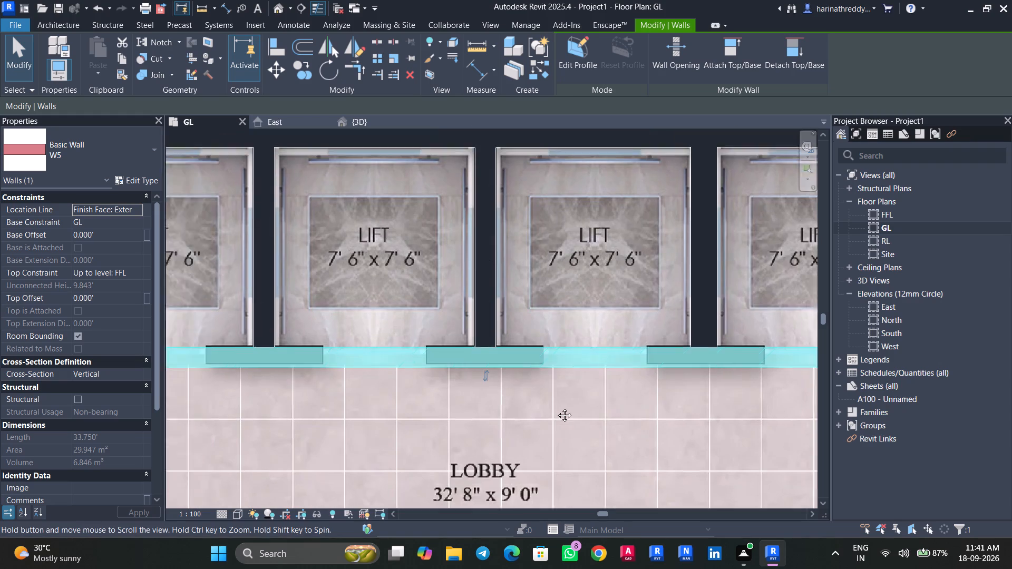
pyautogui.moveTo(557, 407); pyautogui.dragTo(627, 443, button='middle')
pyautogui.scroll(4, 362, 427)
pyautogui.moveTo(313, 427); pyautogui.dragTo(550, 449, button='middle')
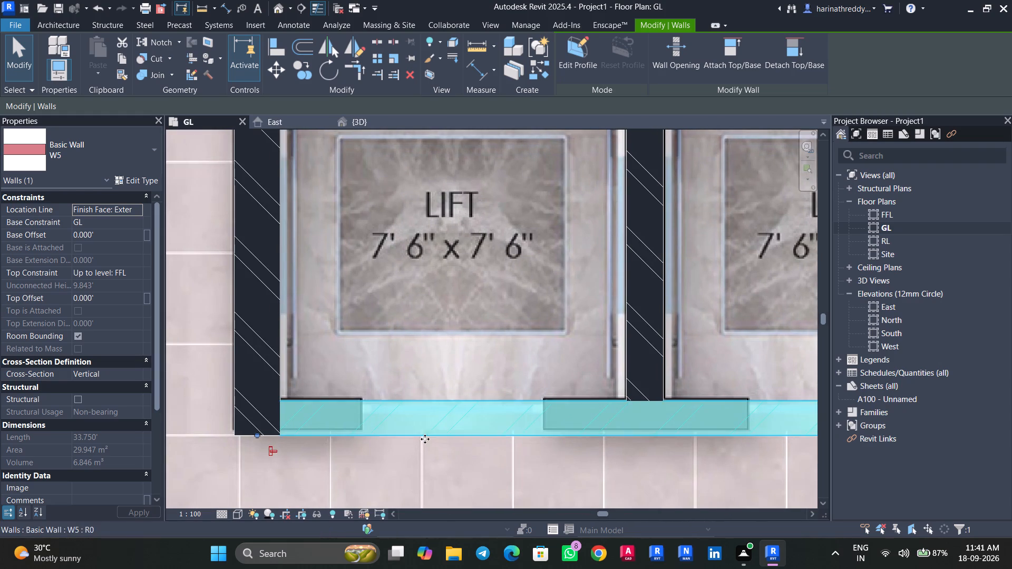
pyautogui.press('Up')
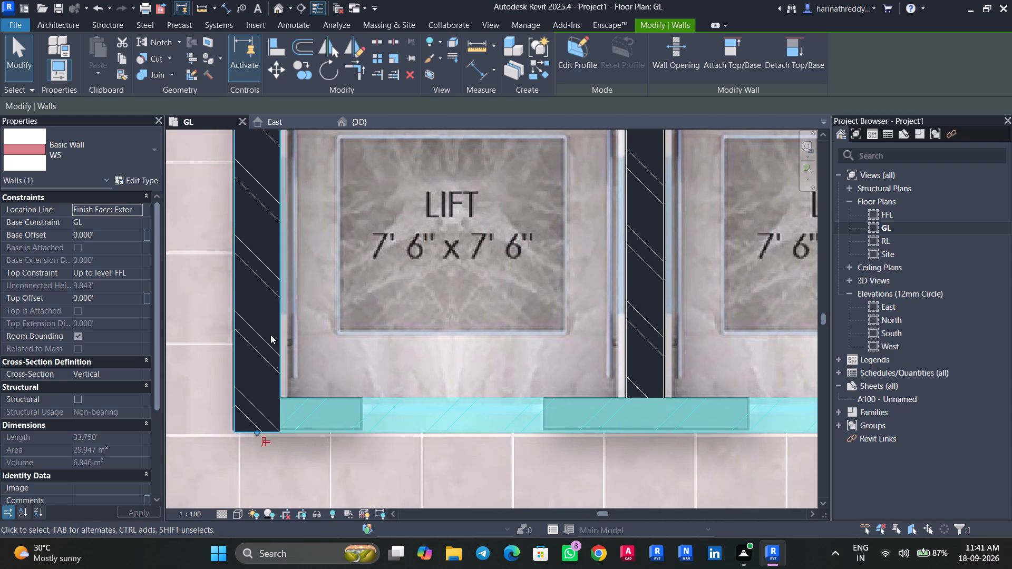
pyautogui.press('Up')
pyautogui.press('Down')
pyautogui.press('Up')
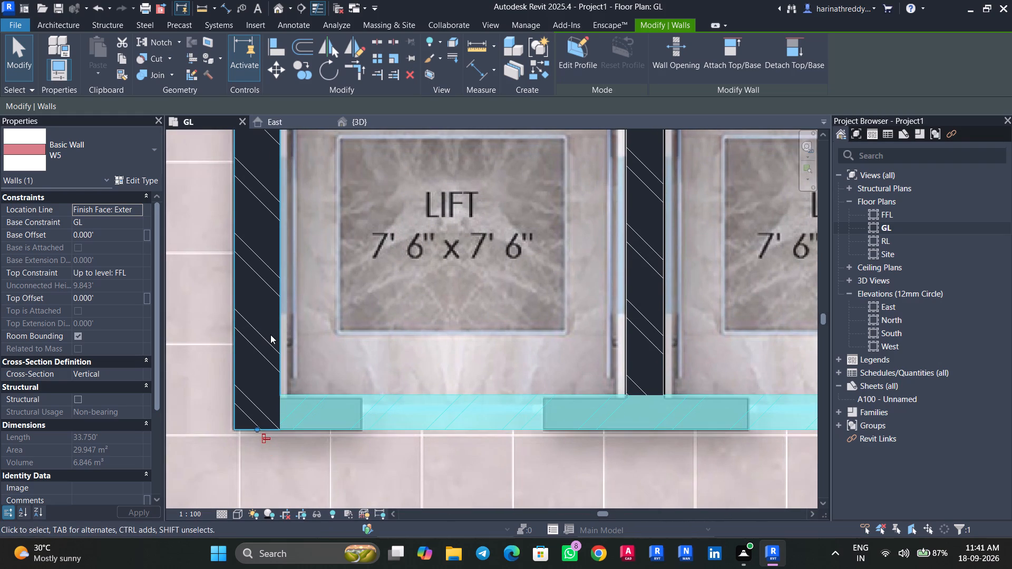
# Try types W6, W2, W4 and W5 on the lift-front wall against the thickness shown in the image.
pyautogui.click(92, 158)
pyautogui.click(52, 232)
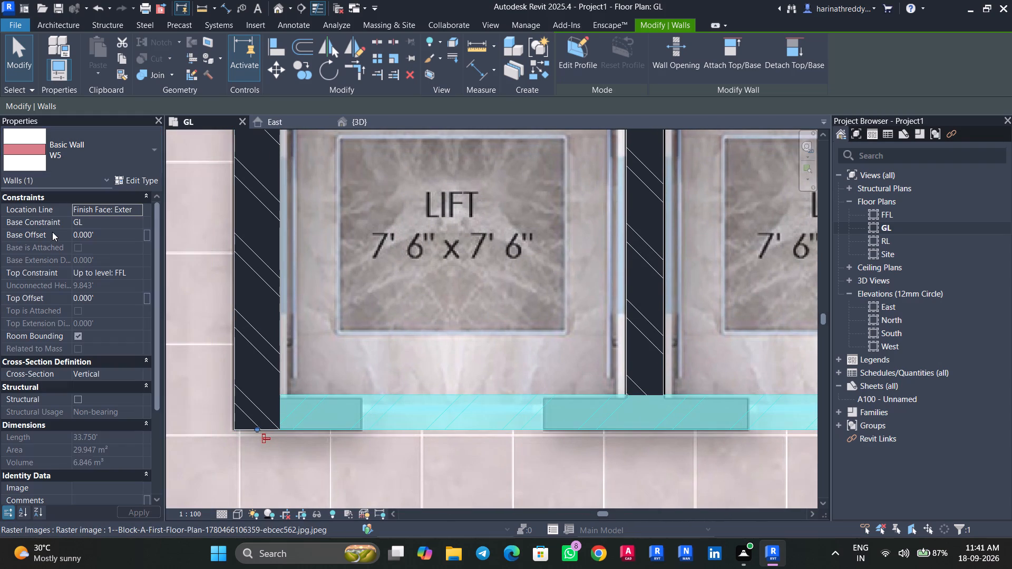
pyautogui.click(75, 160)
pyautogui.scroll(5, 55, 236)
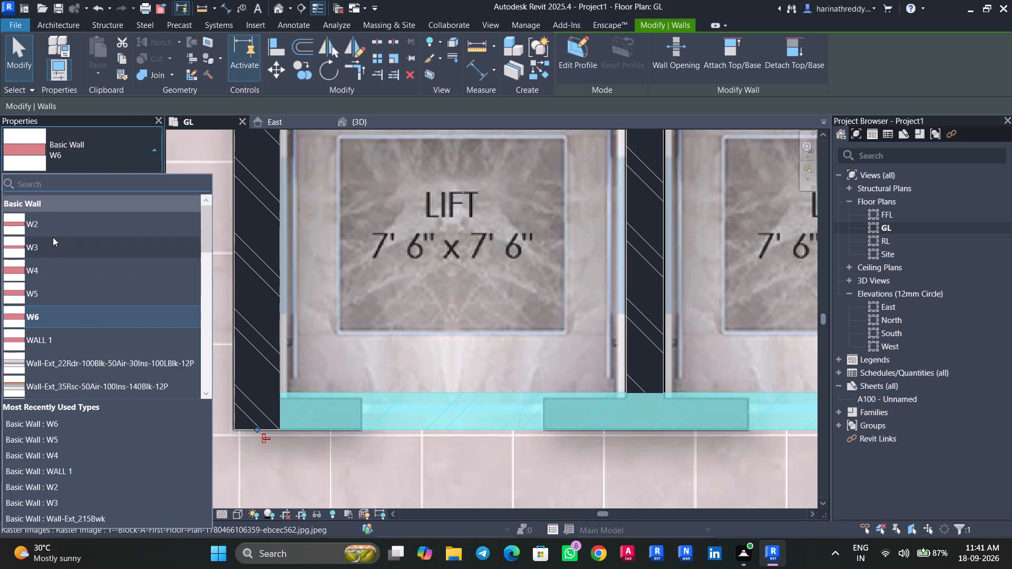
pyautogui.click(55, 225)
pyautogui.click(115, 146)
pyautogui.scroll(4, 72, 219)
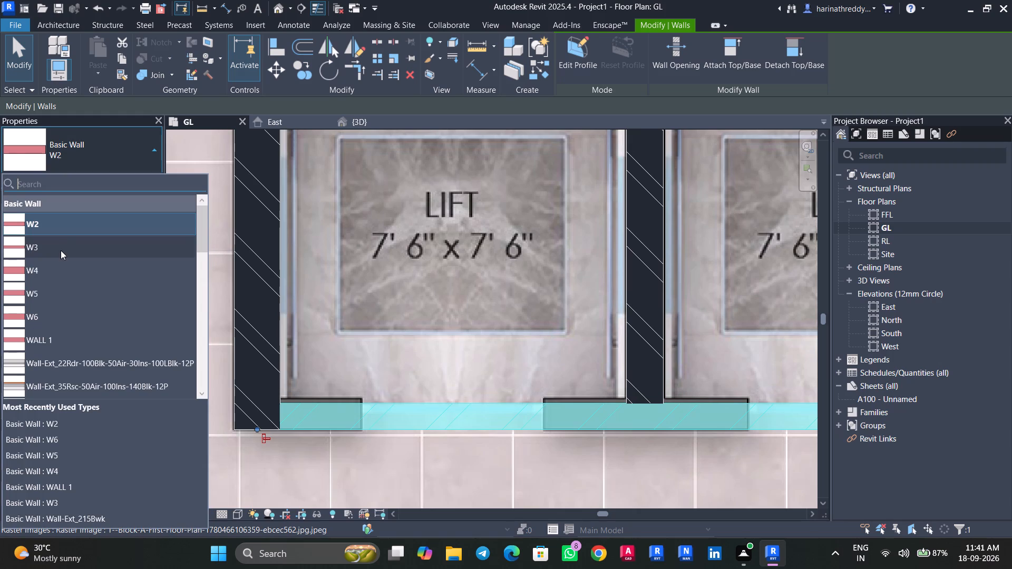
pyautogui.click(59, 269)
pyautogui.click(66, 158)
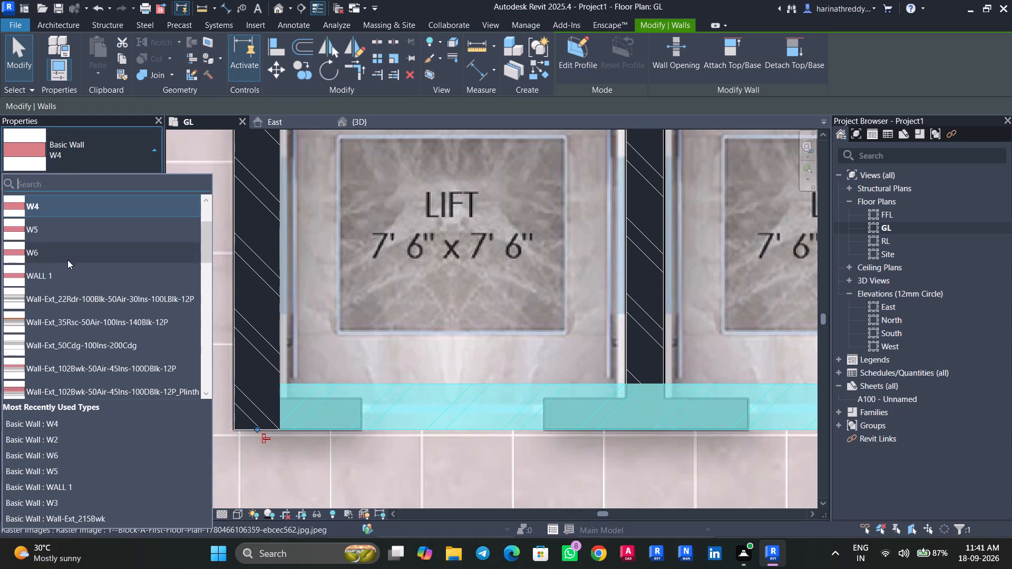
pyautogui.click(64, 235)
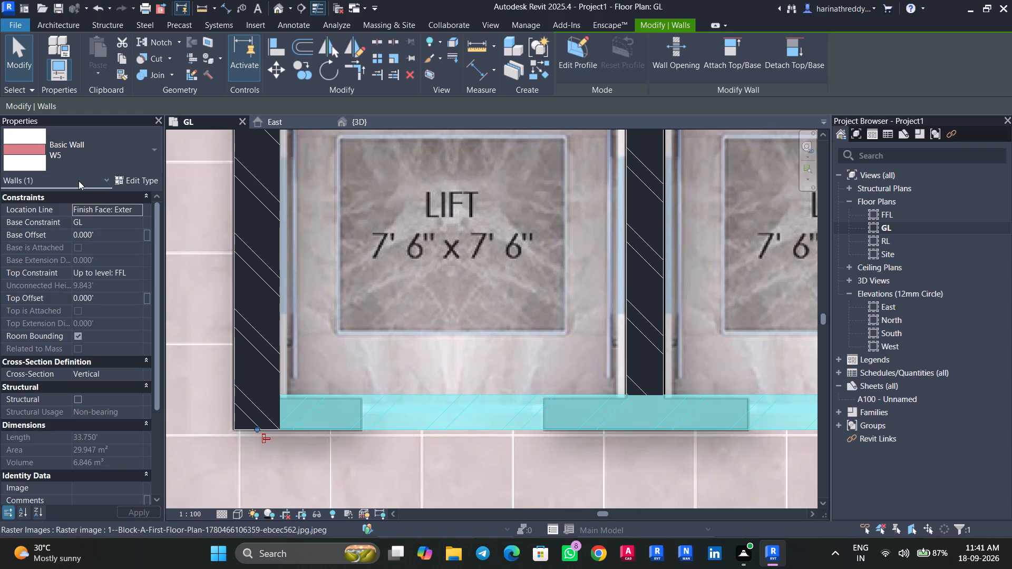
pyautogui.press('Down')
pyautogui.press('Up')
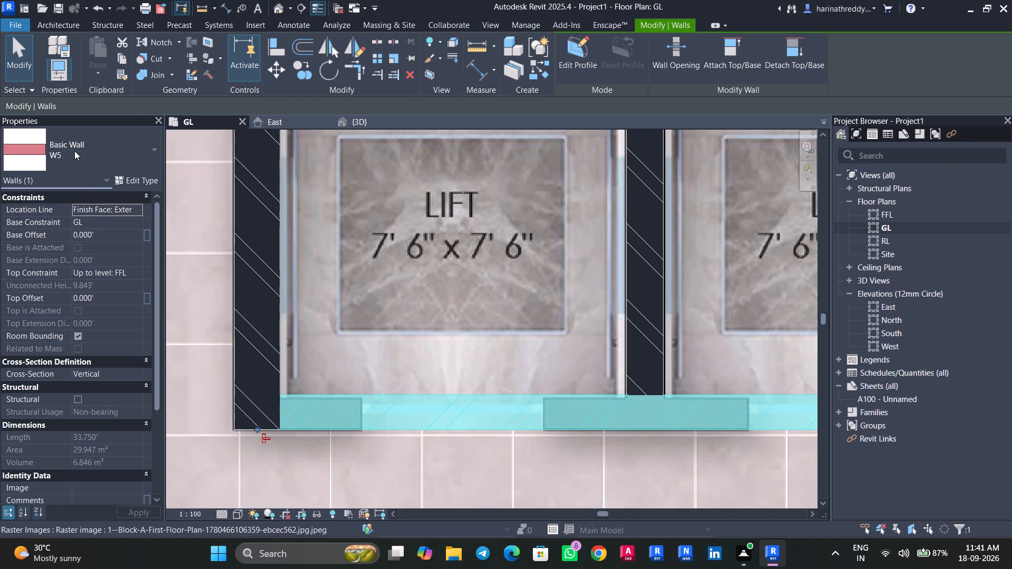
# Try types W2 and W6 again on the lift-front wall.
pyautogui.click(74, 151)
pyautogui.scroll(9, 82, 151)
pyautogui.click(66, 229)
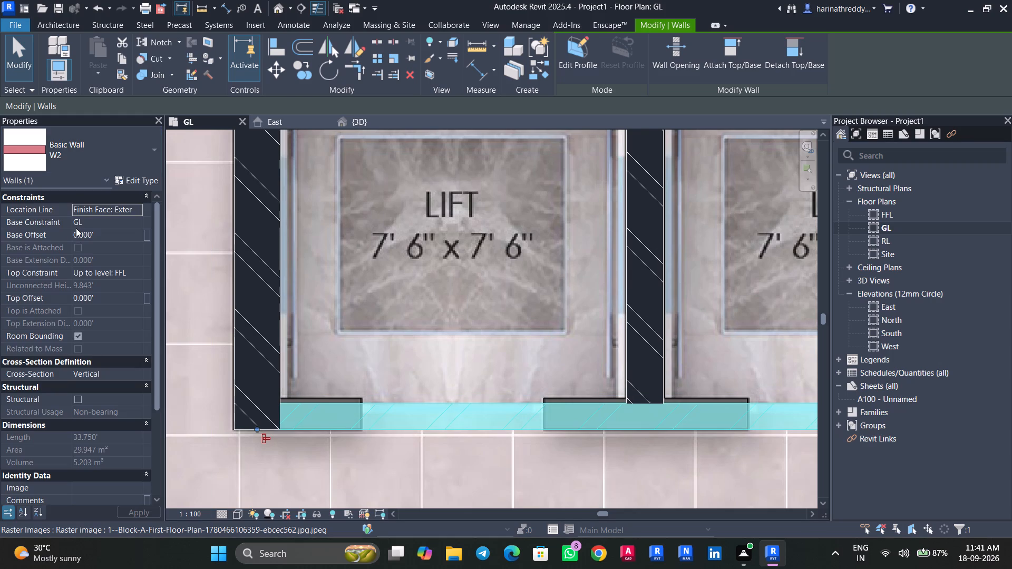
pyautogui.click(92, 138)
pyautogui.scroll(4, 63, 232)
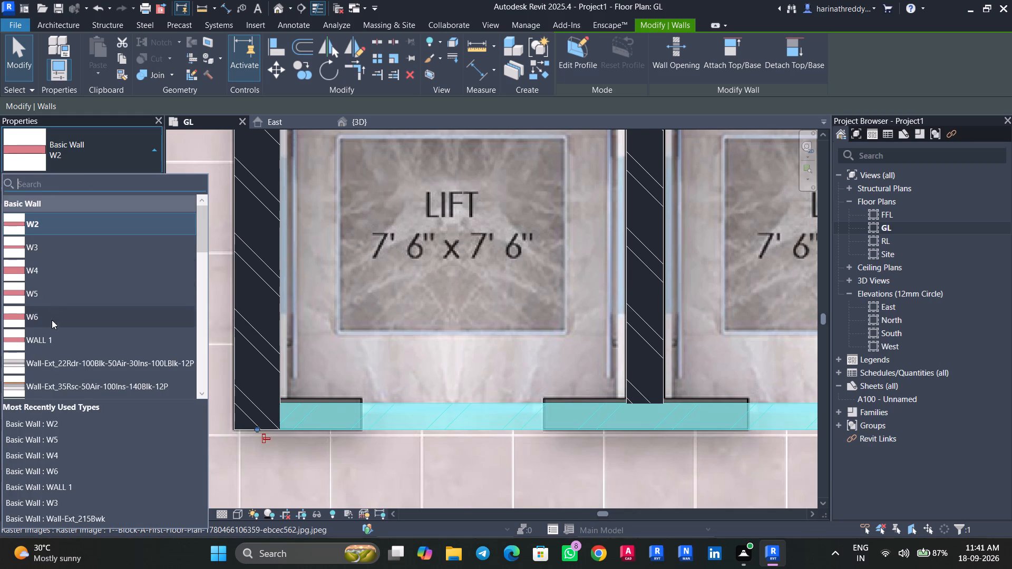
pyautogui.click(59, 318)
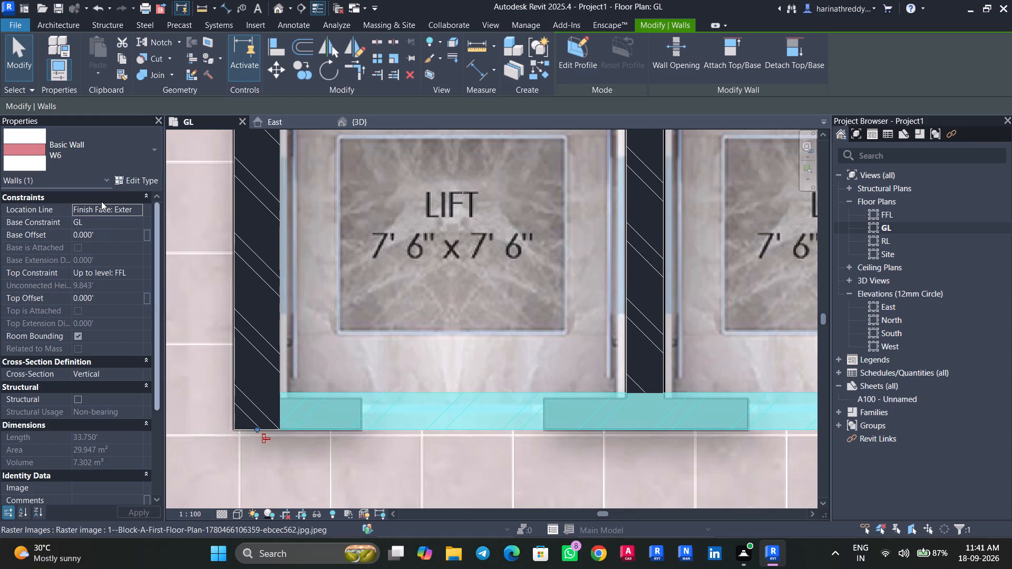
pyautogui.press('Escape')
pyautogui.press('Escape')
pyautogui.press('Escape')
# Delete the continuous wall along the front of the lifts.
pyautogui.click(424, 420)
pyautogui.press('Delete')
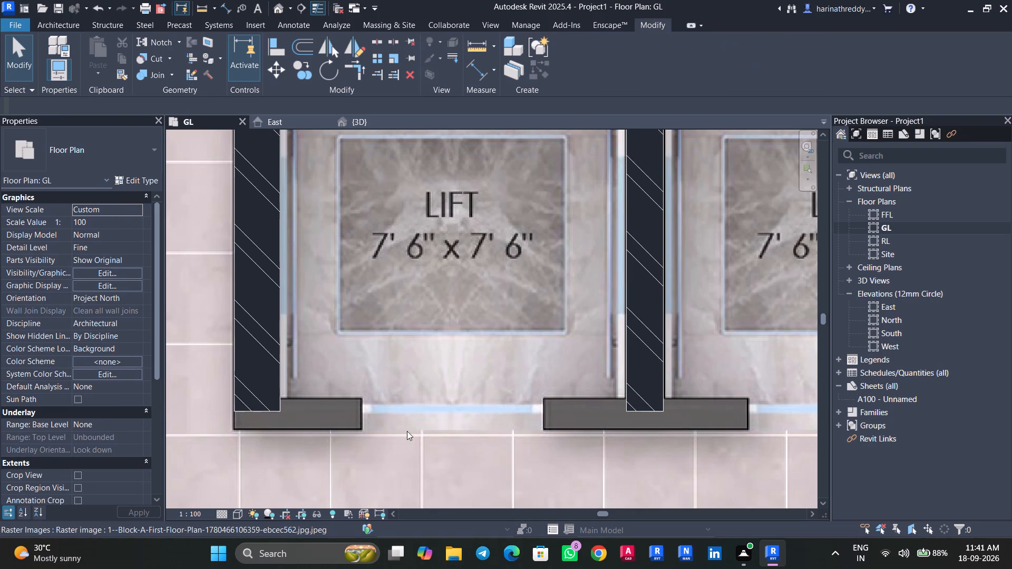
# Shorten the outer W4 lift wall beside the corridor so it ends at the inner edge of the lift-front stub in the image.
pyautogui.click(269, 396)
pyautogui.scroll(3, 276, 429)
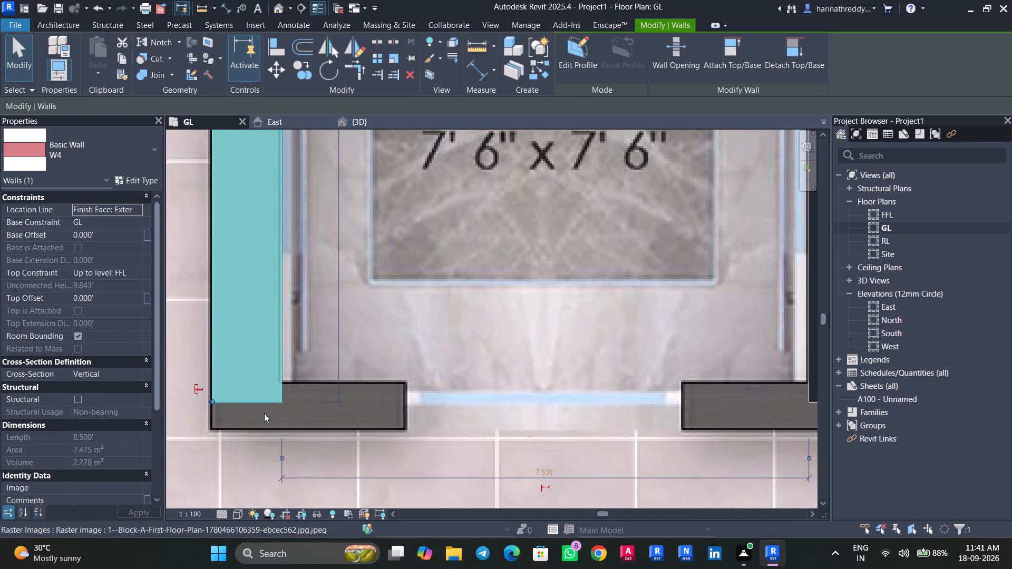
pyautogui.moveTo(211, 401); pyautogui.dragTo(210, 381)
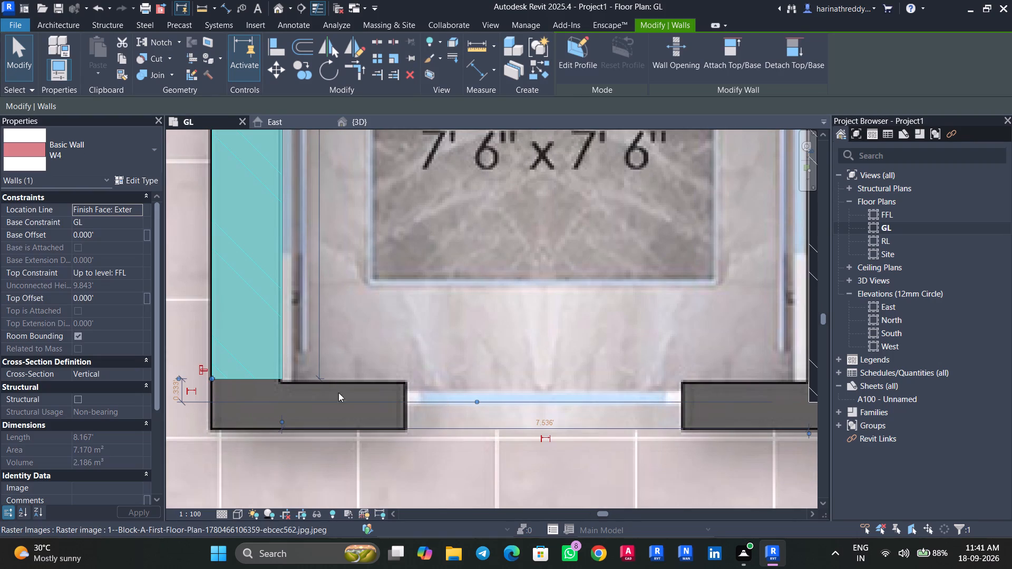
# Check the thickness of the lift-front wall stub in the image using the Scale tool's temporary dimension, leaving the scale uncommitted.
pyautogui.click(394, 56)
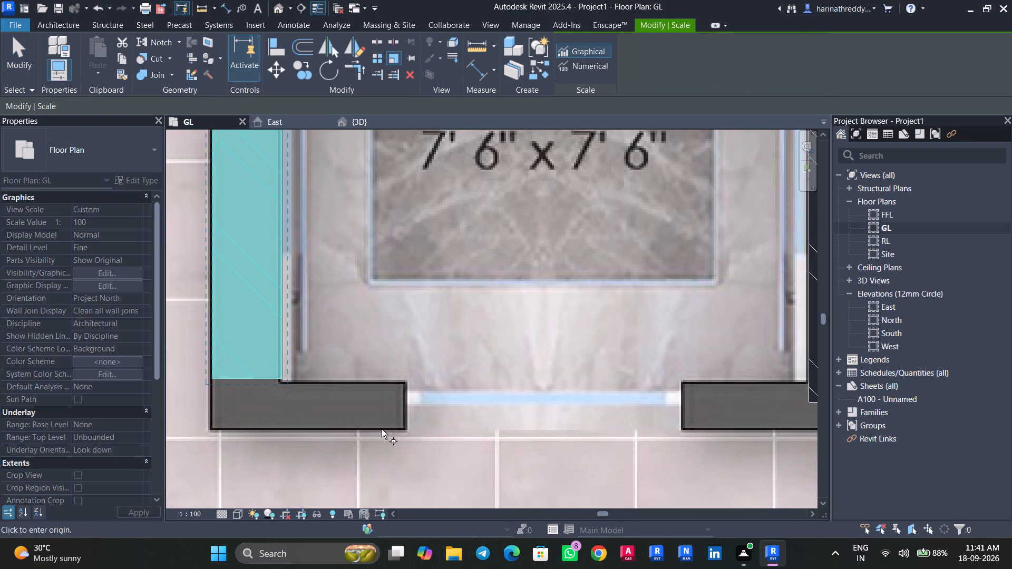
pyautogui.click(382, 429)
pyautogui.scroll(4, 383, 379)
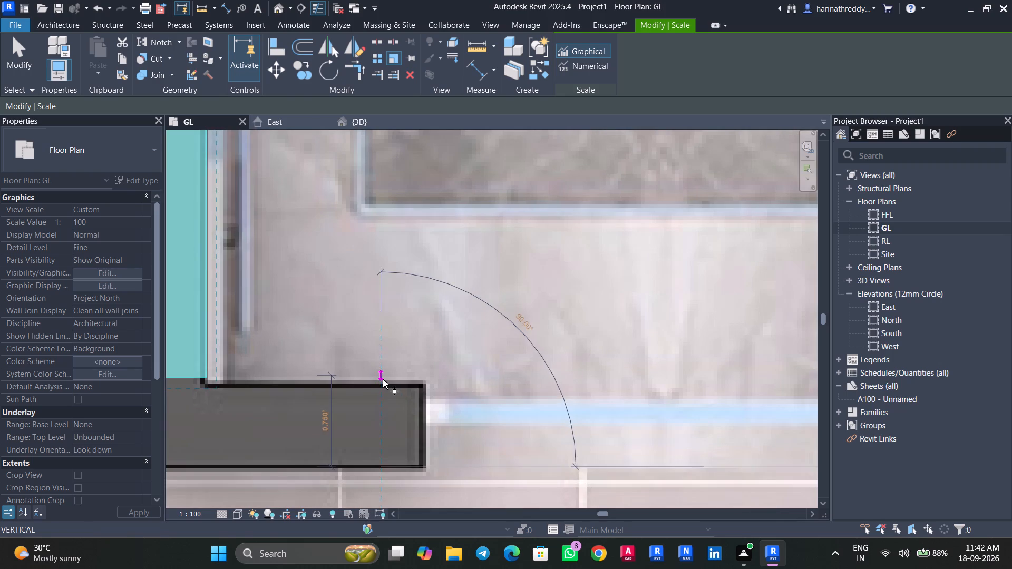
pyautogui.press('Escape')
pyautogui.press('Escape')
# Duplicate wall type W4 as W7 with a 0.75' thick brick structure layer.
pyautogui.press('w')
pyautogui.press('a')
pyautogui.click(129, 185)
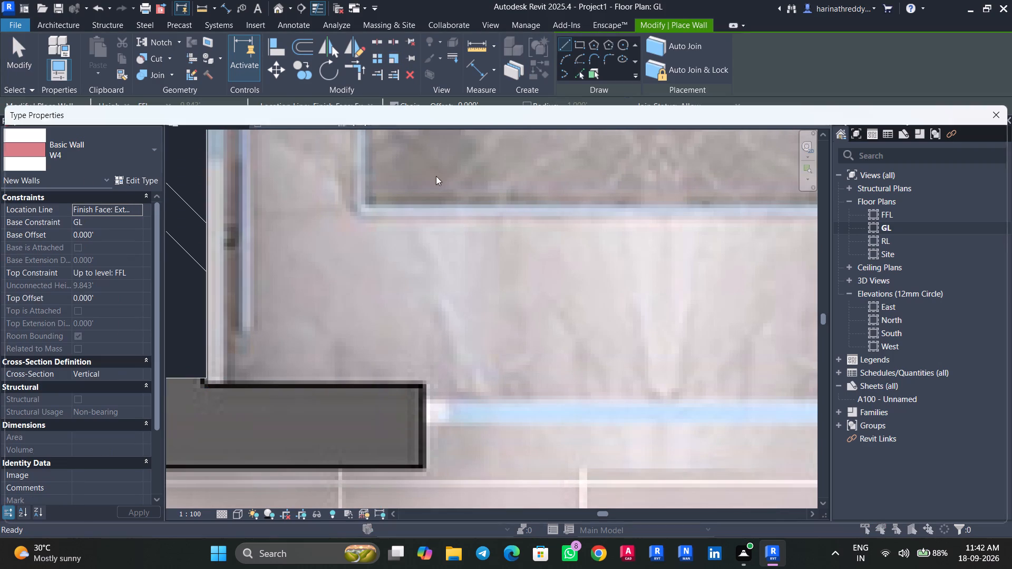
pyautogui.click(955, 154)
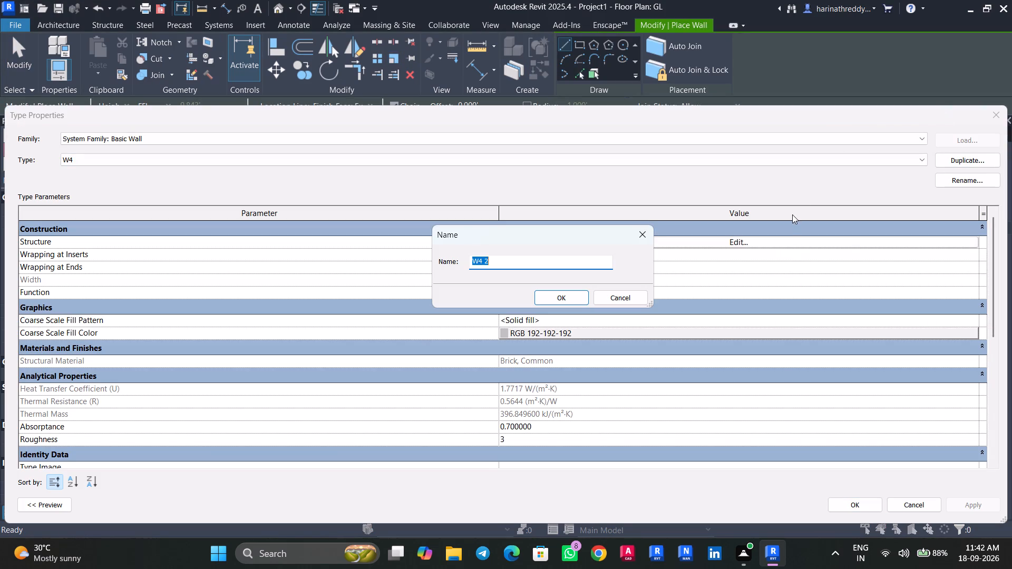
pyautogui.write('W7')
pyautogui.click(564, 301)
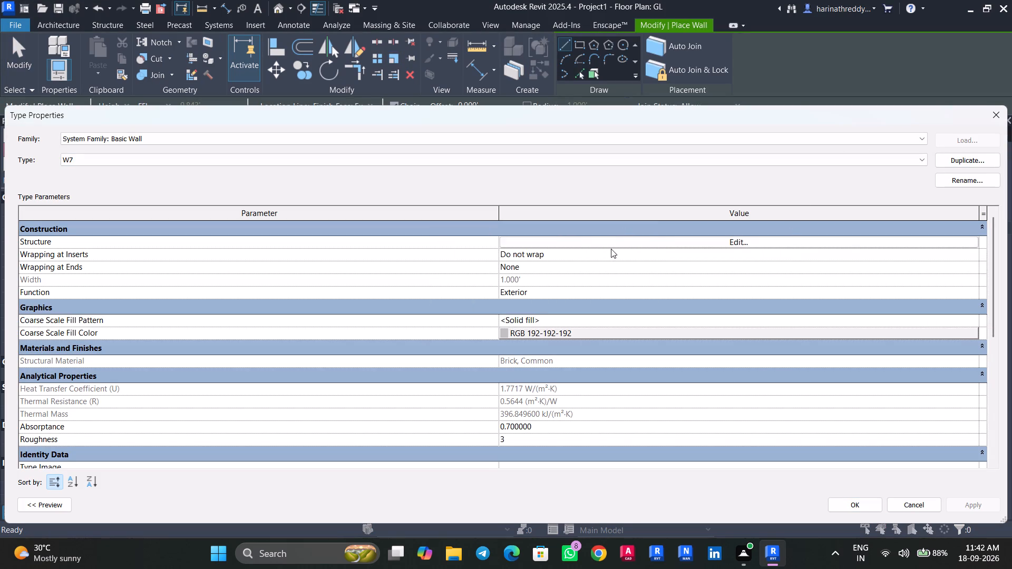
pyautogui.click(611, 241)
pyautogui.click(586, 240)
pyautogui.write('0.75')
pyautogui.press("'")
pyautogui.press('Return')
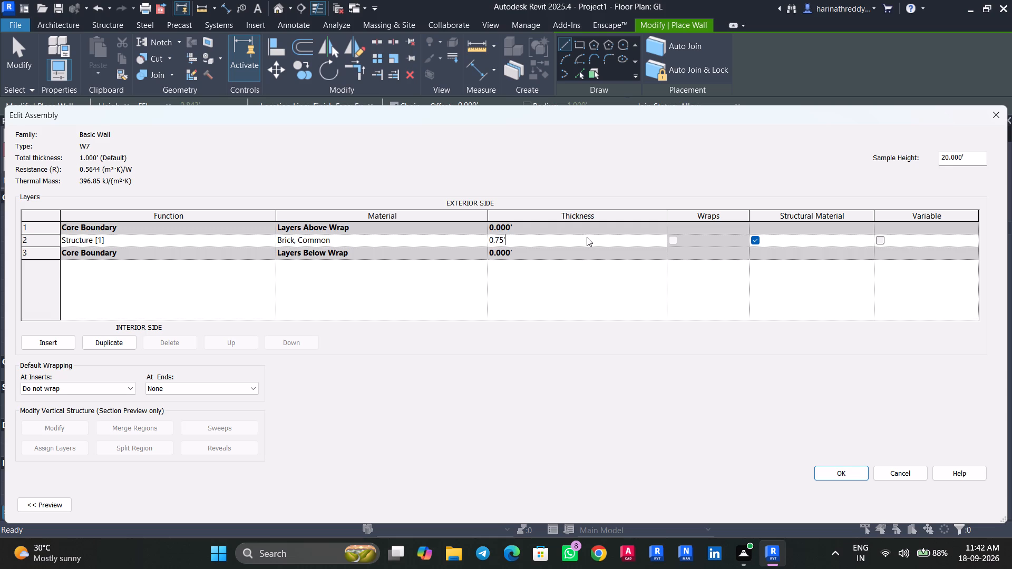
pyautogui.click(830, 469)
pyautogui.click(989, 499)
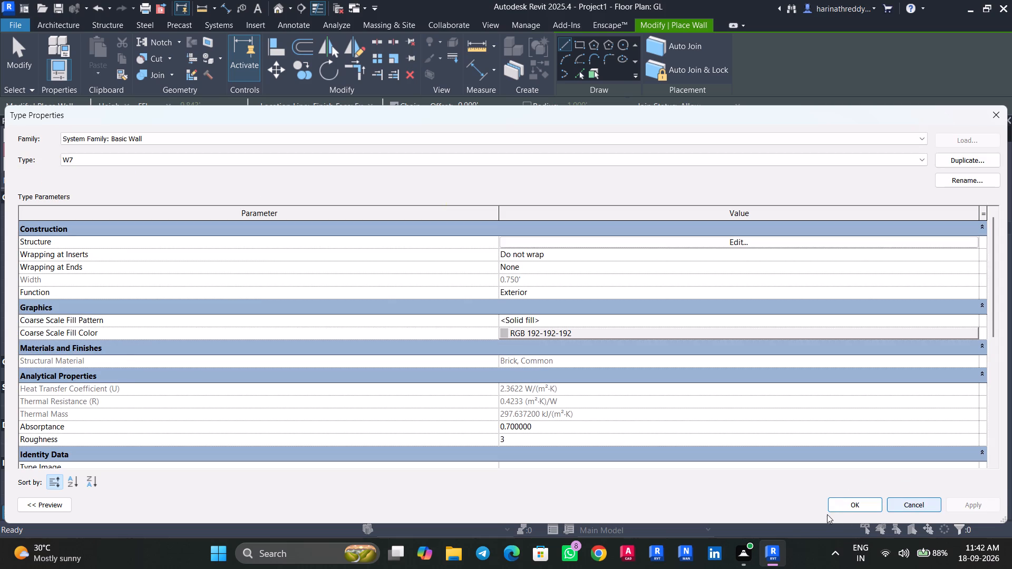
pyautogui.click(828, 513)
pyautogui.click(835, 508)
# Draw a W7 wall about 33.75' long across the front of all four lifts, with its body on the lift side of the stubs' outer edge.
pyautogui.scroll(-7, 327, 398)
pyautogui.moveTo(343, 398); pyautogui.dragTo(465, 380, button='middle')
pyautogui.scroll(4, 374, 403)
pyautogui.click(344, 407)
pyautogui.press('space')
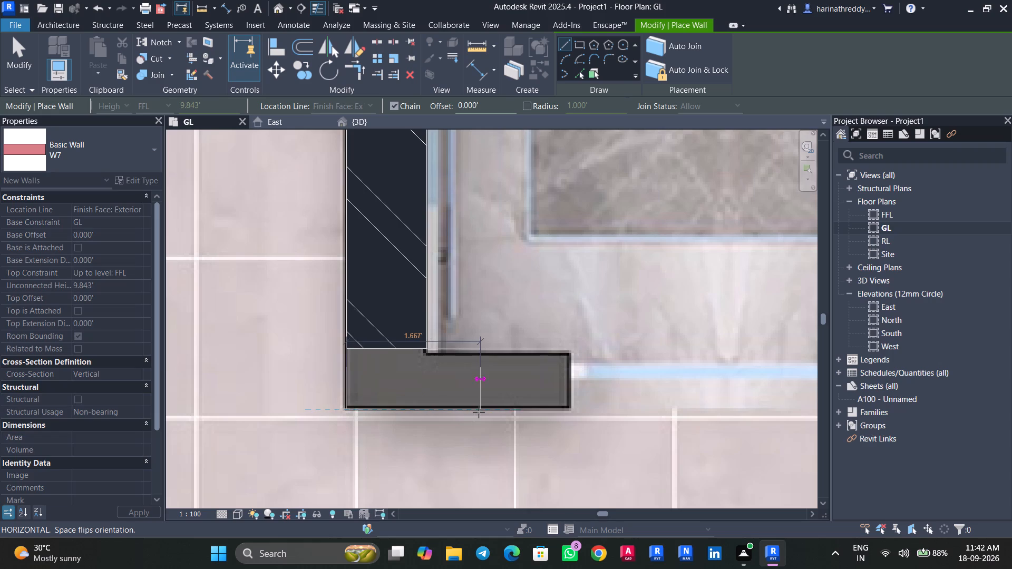
pyautogui.moveTo(615, 404); pyautogui.dragTo(347, 410, button='middle')
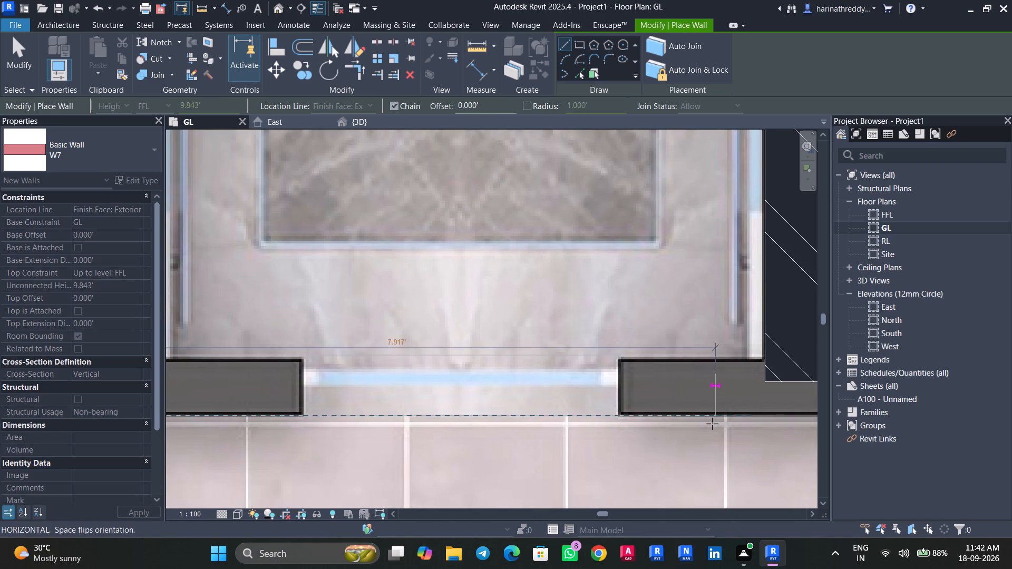
pyautogui.moveTo(712, 424); pyautogui.dragTo(312, 420, button='middle')
pyautogui.moveTo(639, 396); pyautogui.dragTo(392, 400, button='middle')
pyautogui.scroll(1, 392, 400)
pyautogui.scroll(-8, 392, 400)
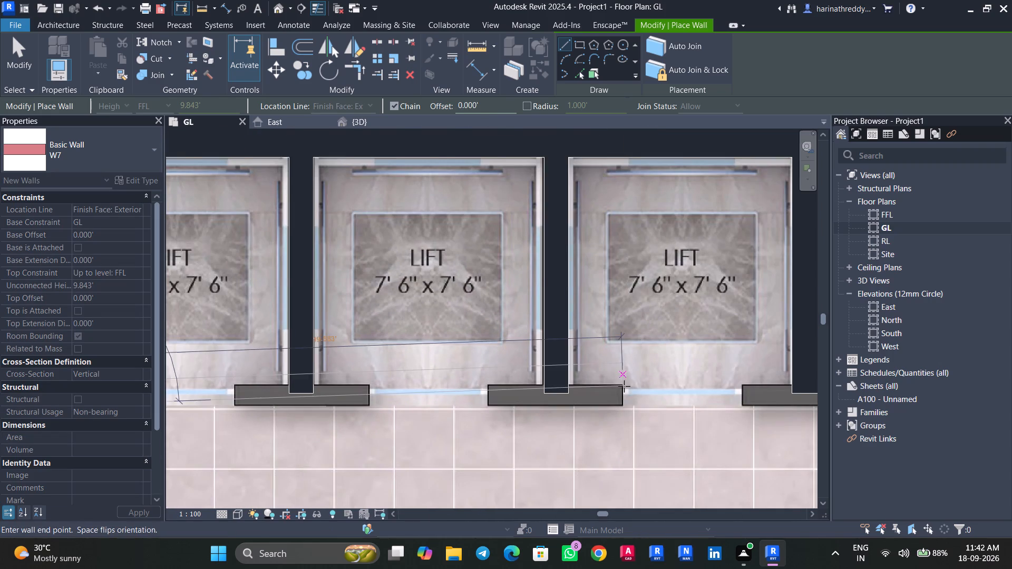
pyautogui.moveTo(628, 411); pyautogui.dragTo(394, 411, button='middle')
pyautogui.moveTo(608, 424); pyautogui.dragTo(463, 425, button='middle')
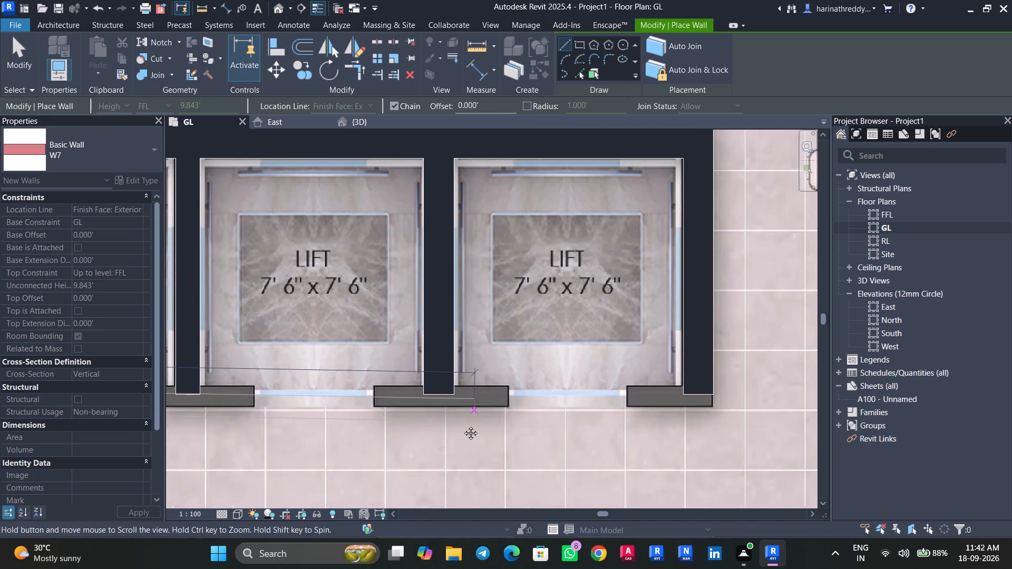
pyautogui.moveTo(463, 425); pyautogui.dragTo(462, 425, button='middle')
pyautogui.scroll(8, 698, 403)
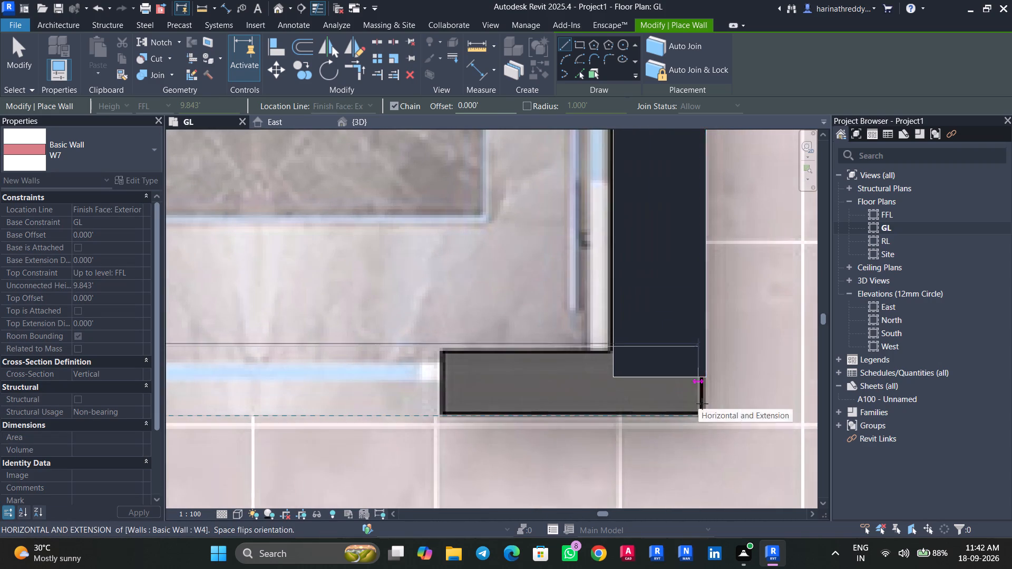
pyautogui.click(704, 398)
pyautogui.press('Escape')
pyautogui.press('Escape')
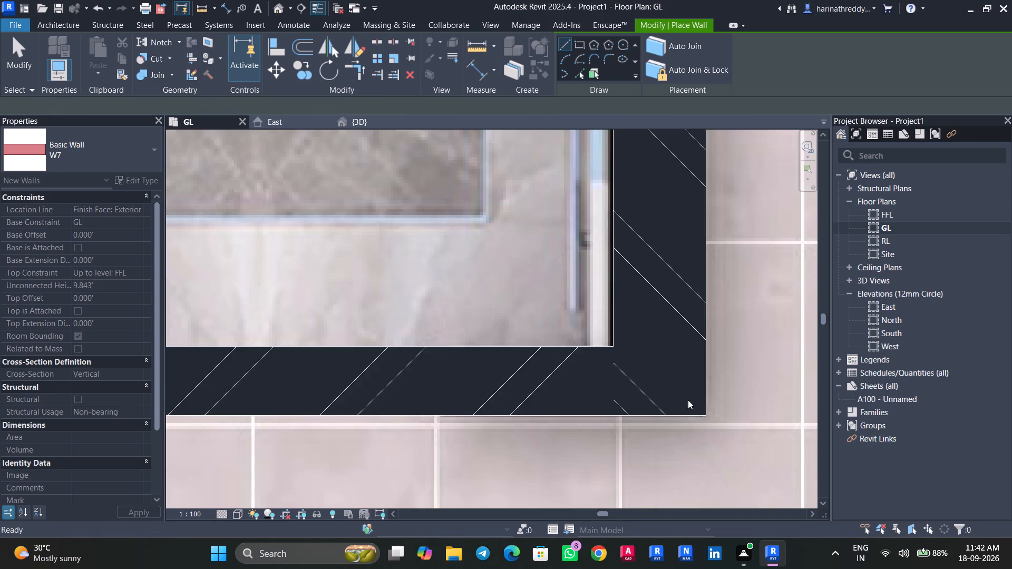
pyautogui.press('Escape')
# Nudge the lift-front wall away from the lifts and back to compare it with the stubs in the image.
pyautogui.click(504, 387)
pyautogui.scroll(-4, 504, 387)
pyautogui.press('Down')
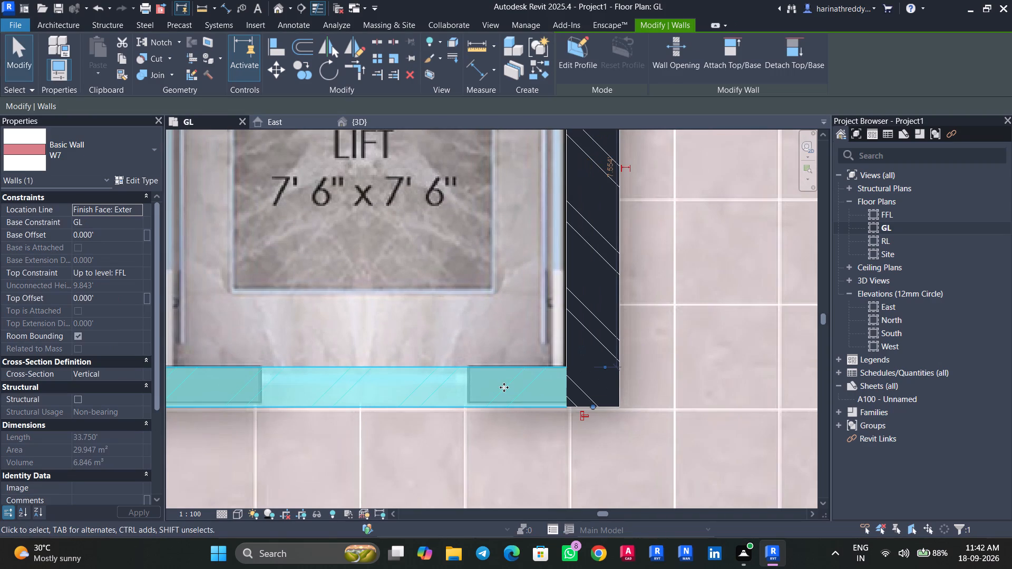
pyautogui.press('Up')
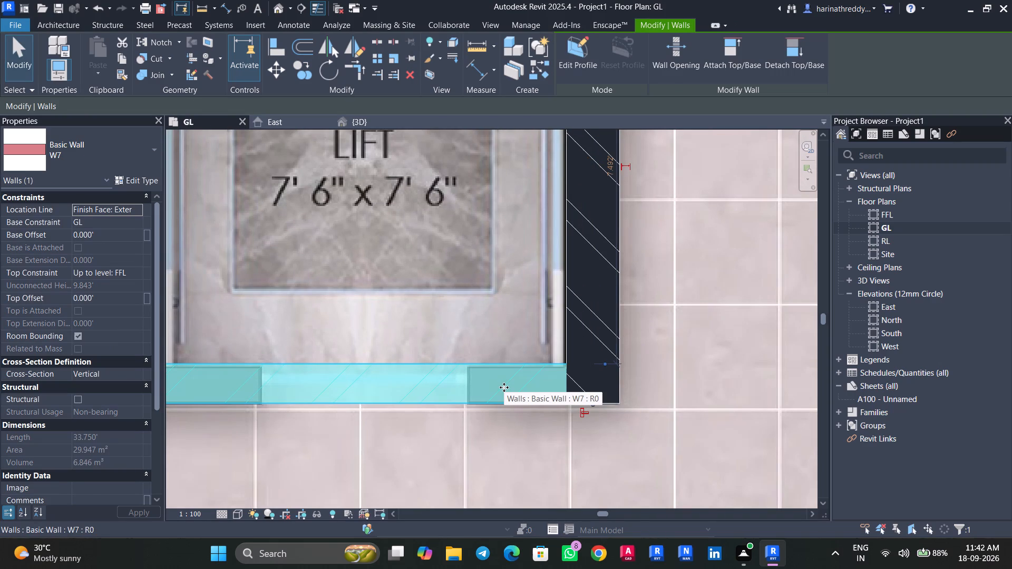
# Temporarily hide the lift-front wall, check the stub thickness in the image with the Scale tool's temporary dimension, and restore the wall.
pyautogui.write('HH')
pyautogui.moveTo(453, 399); pyautogui.dragTo(623, 352, button='middle')
pyautogui.scroll(-1, 387, 353)
pyautogui.scroll(4, 387, 353)
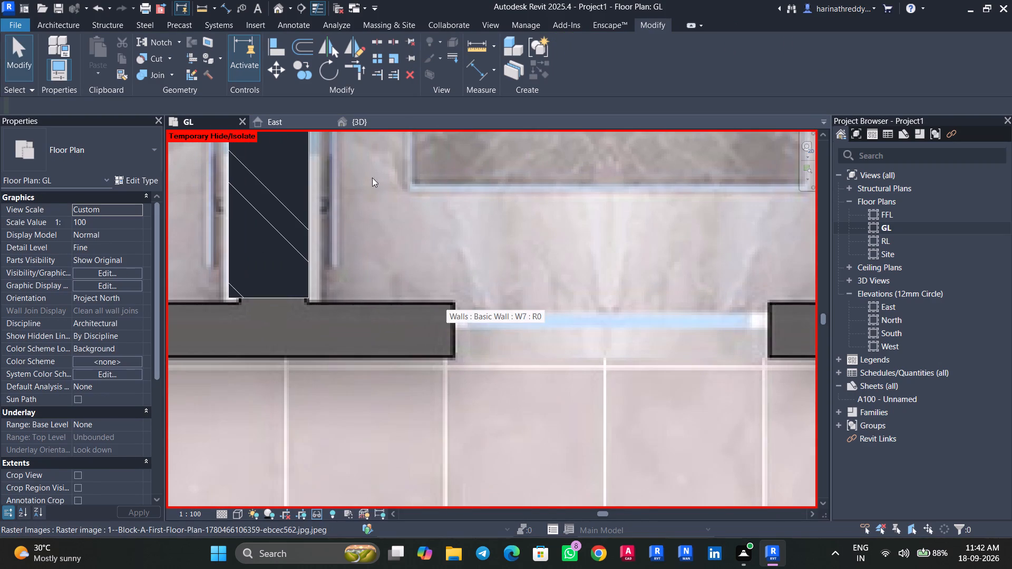
pyautogui.click(390, 63)
pyautogui.scroll(3, 444, 276)
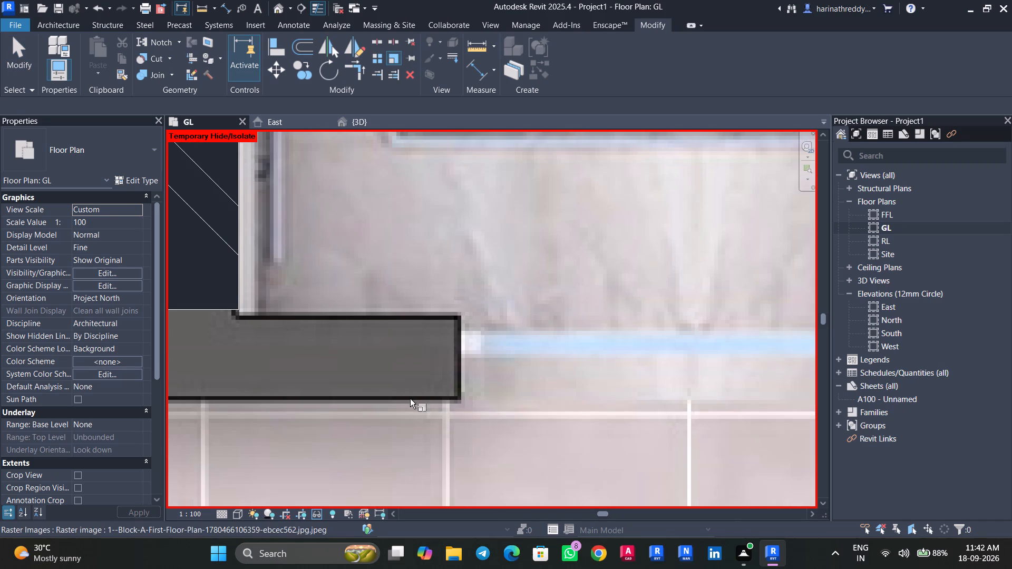
pyautogui.click(410, 399)
pyautogui.press('Escape')
pyautogui.press('Escape')
pyautogui.click(435, 268)
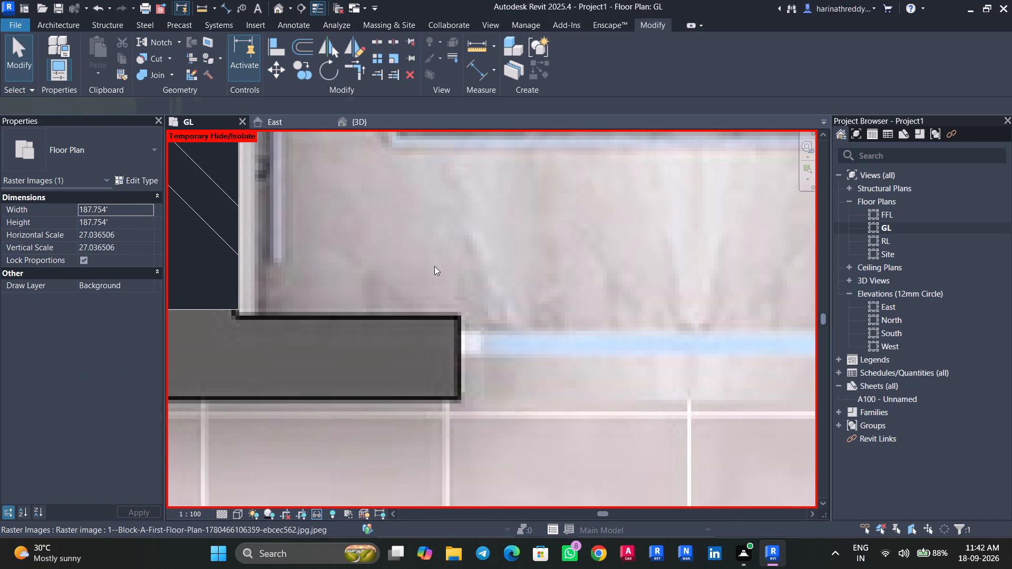
pyautogui.click(395, 58)
pyautogui.click(449, 400)
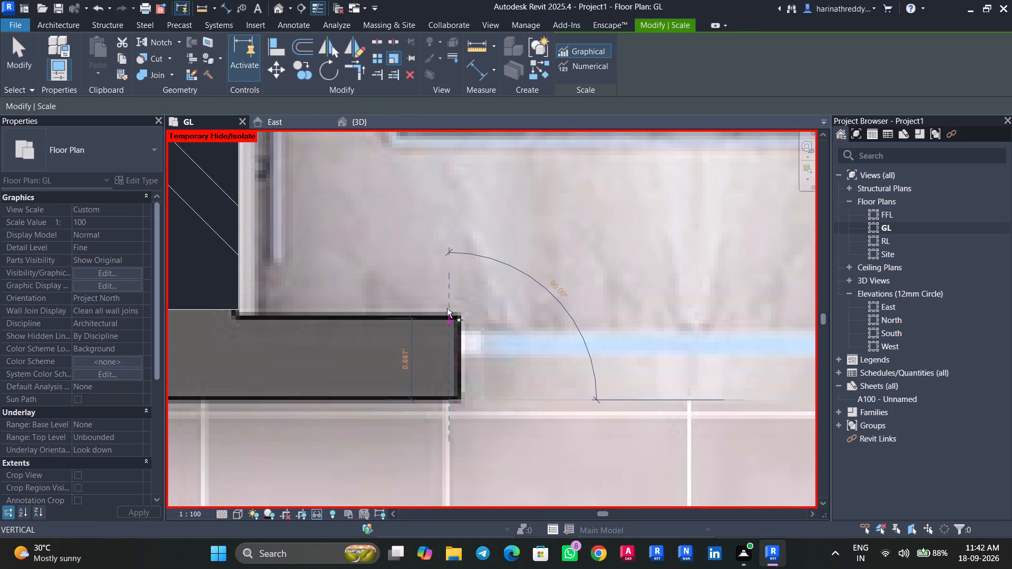
pyautogui.scroll(3, 443, 312)
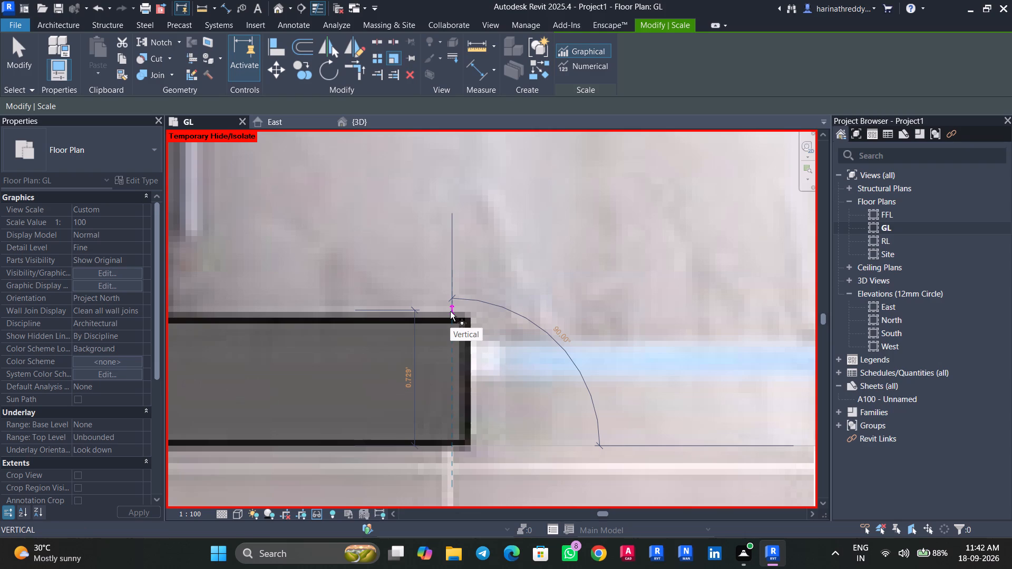
pyautogui.press('Escape')
pyautogui.press('Escape')
pyautogui.scroll(-5, 478, 355)
pyautogui.write('HR')
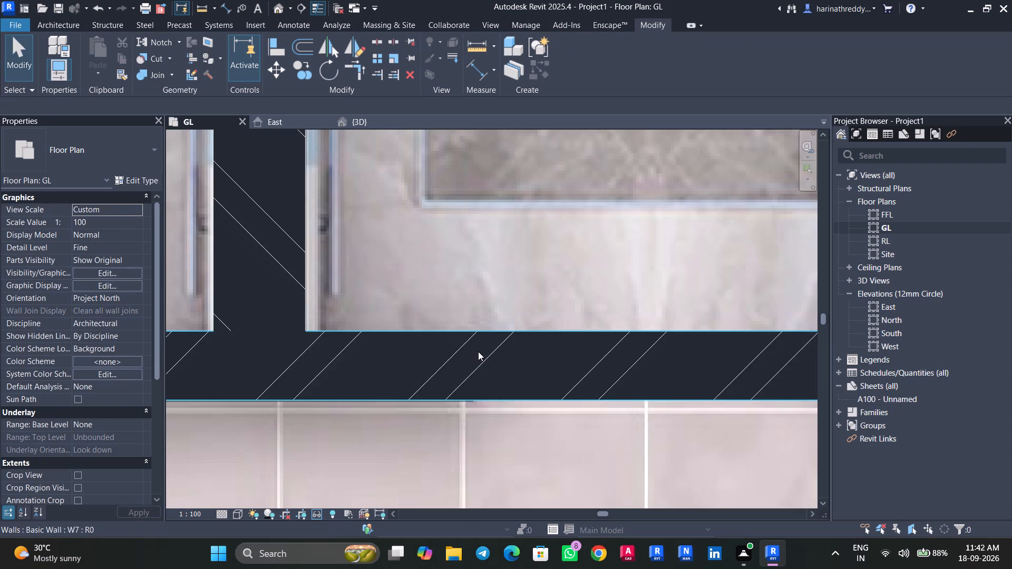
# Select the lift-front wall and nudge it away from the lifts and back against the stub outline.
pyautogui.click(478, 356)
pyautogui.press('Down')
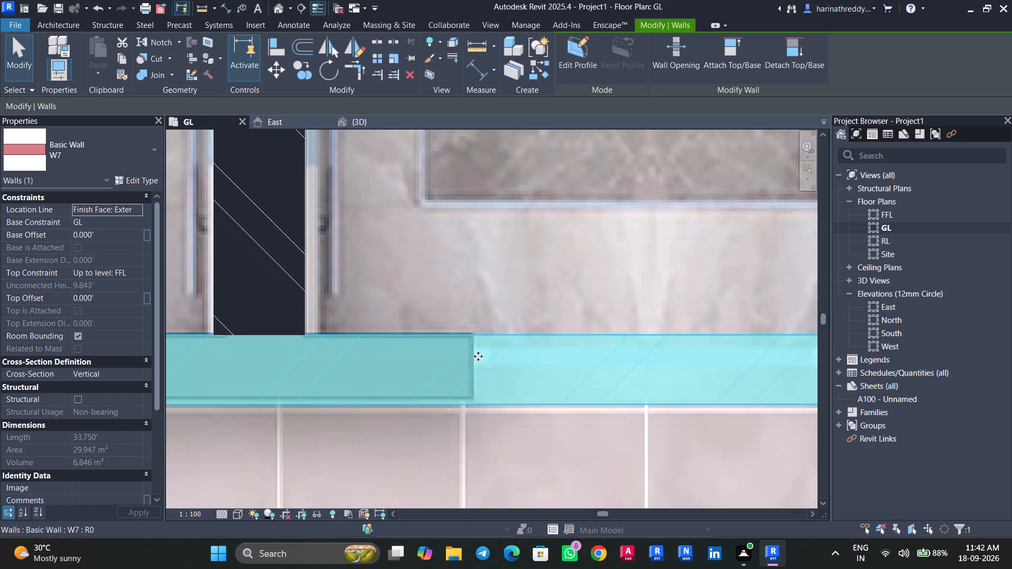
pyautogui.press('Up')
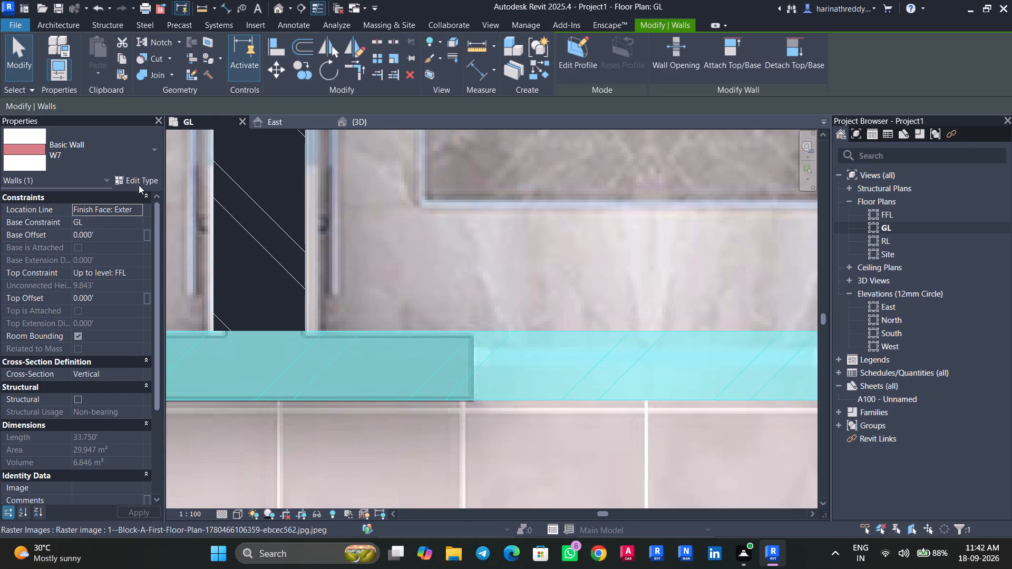
# Set the structure layer thickness of wall type W7 to 0.73'.
pyautogui.click(135, 179)
pyautogui.click(899, 240)
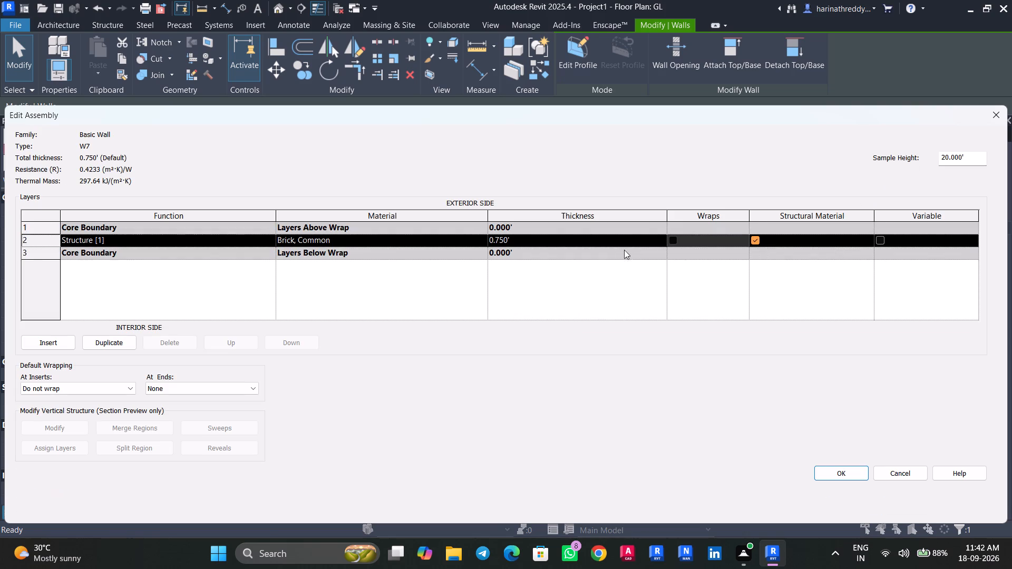
pyautogui.click(616, 238)
pyautogui.write("0.73'")
pyautogui.press('Return')
pyautogui.click(834, 476)
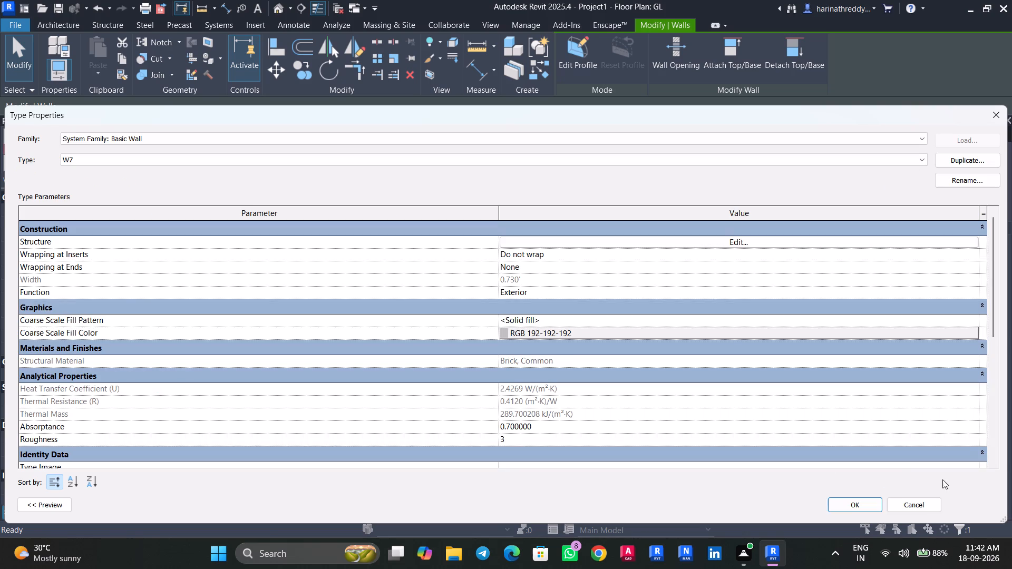
pyautogui.click(960, 501)
pyautogui.click(850, 504)
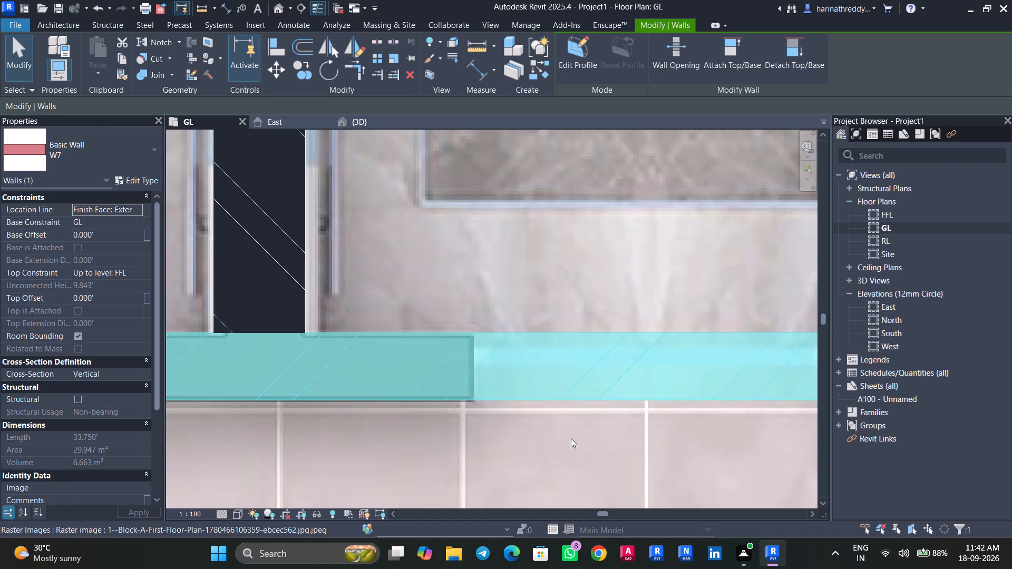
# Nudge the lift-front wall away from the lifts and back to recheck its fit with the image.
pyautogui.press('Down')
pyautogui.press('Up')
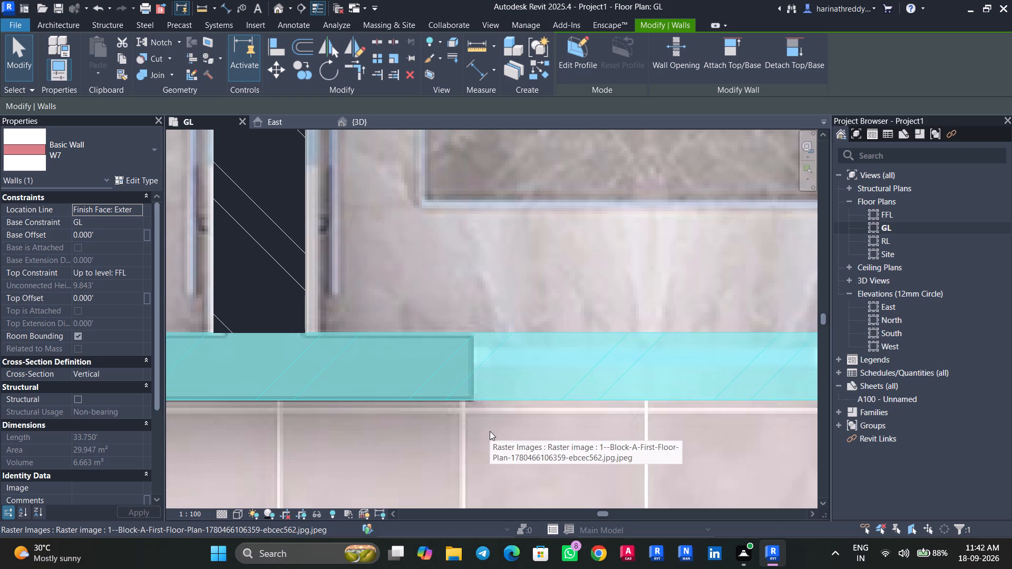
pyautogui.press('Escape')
# Draw a W4 wall along the lobby side of the lower staircase, from the corridor corner to the goods lift.
pyautogui.scroll(-3, 510, 425)
pyautogui.scroll(1, 510, 425)
pyautogui.scroll(-12, 510, 425)
pyautogui.press('Escape')
pyautogui.scroll(-3, 510, 439)
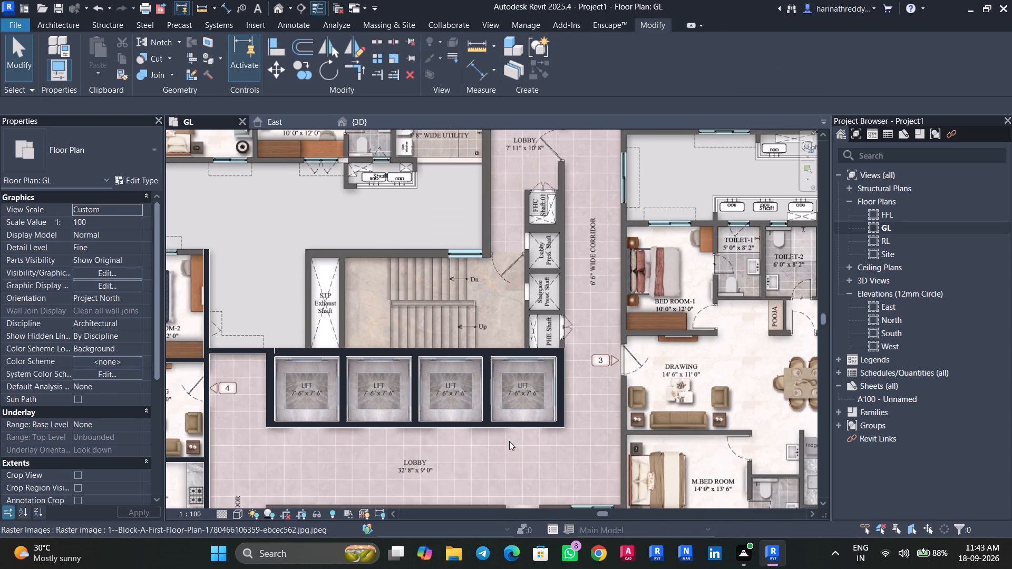
pyautogui.moveTo(509, 441); pyautogui.dragTo(599, 452, button='middle')
pyautogui.scroll(-3, 599, 452)
pyautogui.moveTo(589, 468); pyautogui.dragTo(645, 388, button='middle')
pyautogui.moveTo(563, 418); pyautogui.dragTo(594, 308, button='middle')
pyautogui.write('WA')
pyautogui.scroll(2, 532, 312)
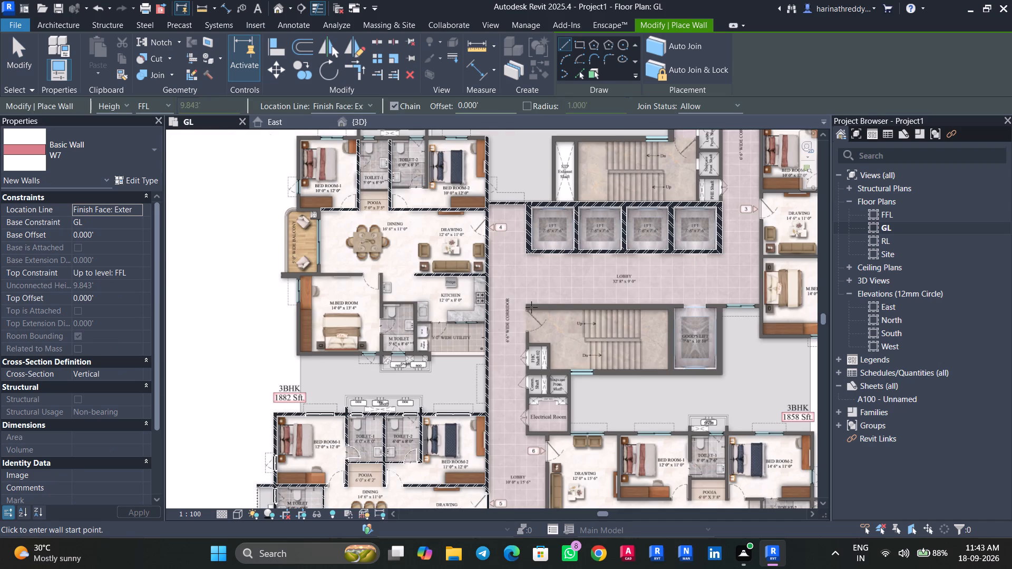
pyautogui.scroll(7, 531, 307)
pyautogui.moveTo(527, 307); pyautogui.dragTo(443, 374, button='middle')
pyautogui.scroll(4, 460, 369)
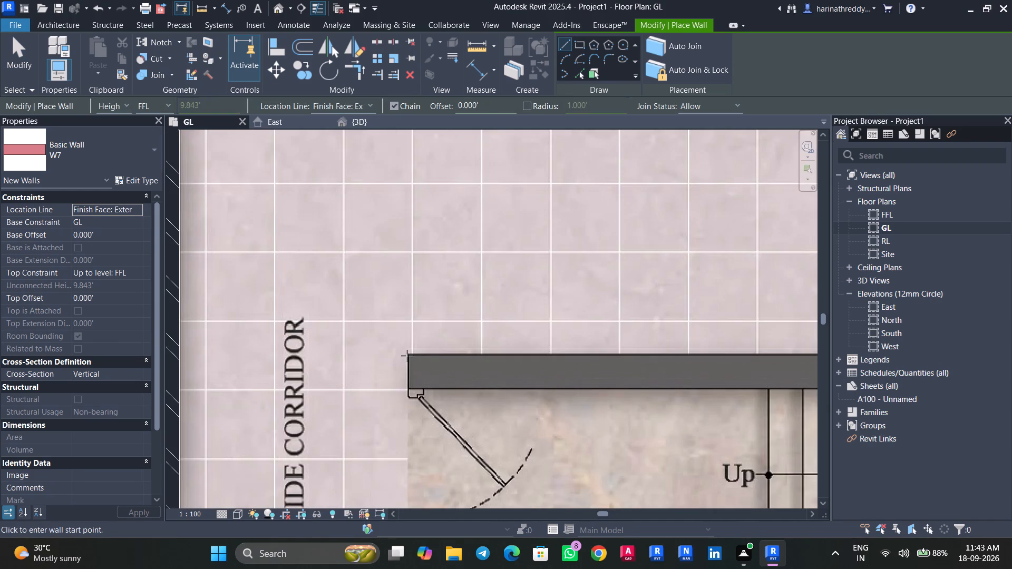
pyautogui.click(406, 355)
pyautogui.press('Escape')
pyautogui.click(95, 152)
pyautogui.scroll(1, 43, 254)
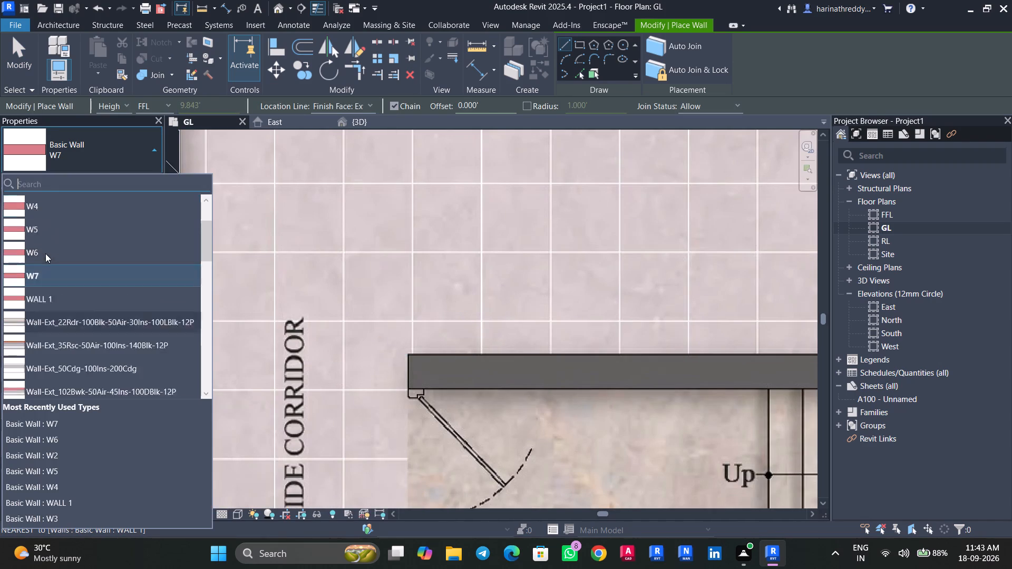
pyautogui.scroll(1, 45, 253)
pyautogui.click(47, 273)
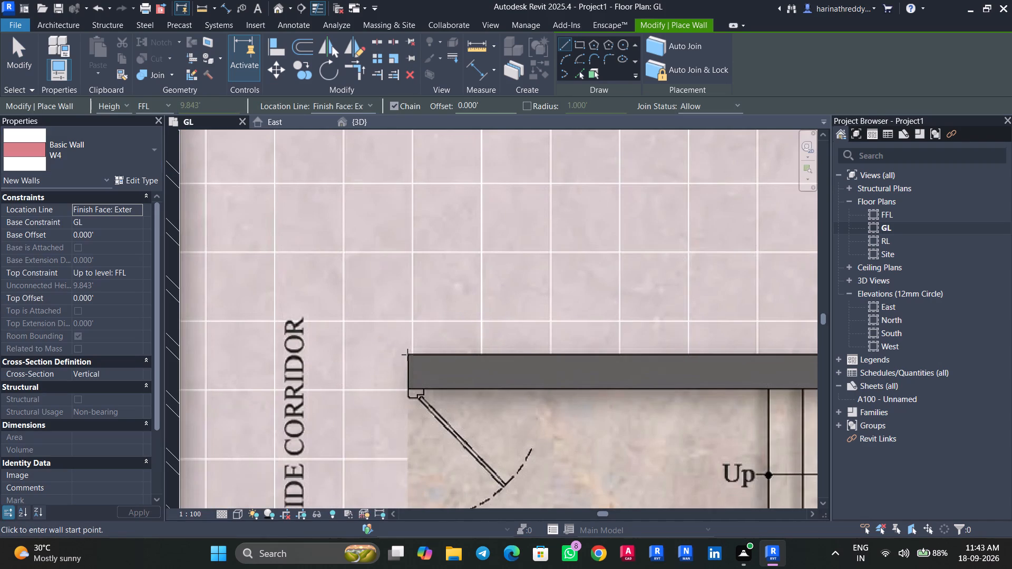
pyautogui.click(407, 355)
pyautogui.moveTo(525, 350); pyautogui.dragTo(258, 332, button='middle')
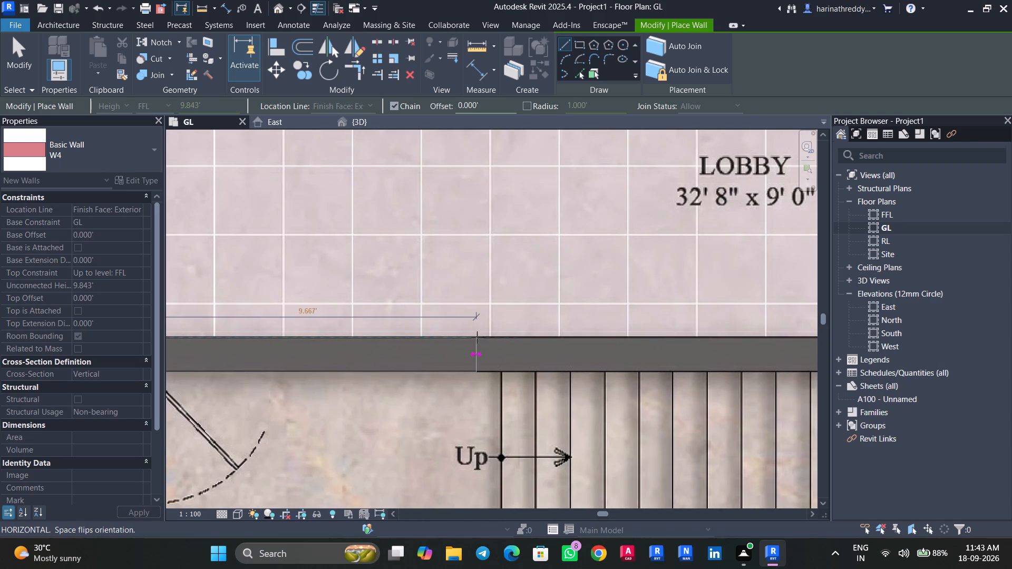
pyautogui.moveTo(477, 337); pyautogui.dragTo(212, 337, button='middle')
pyautogui.moveTo(535, 341); pyautogui.dragTo(205, 340, button='middle')
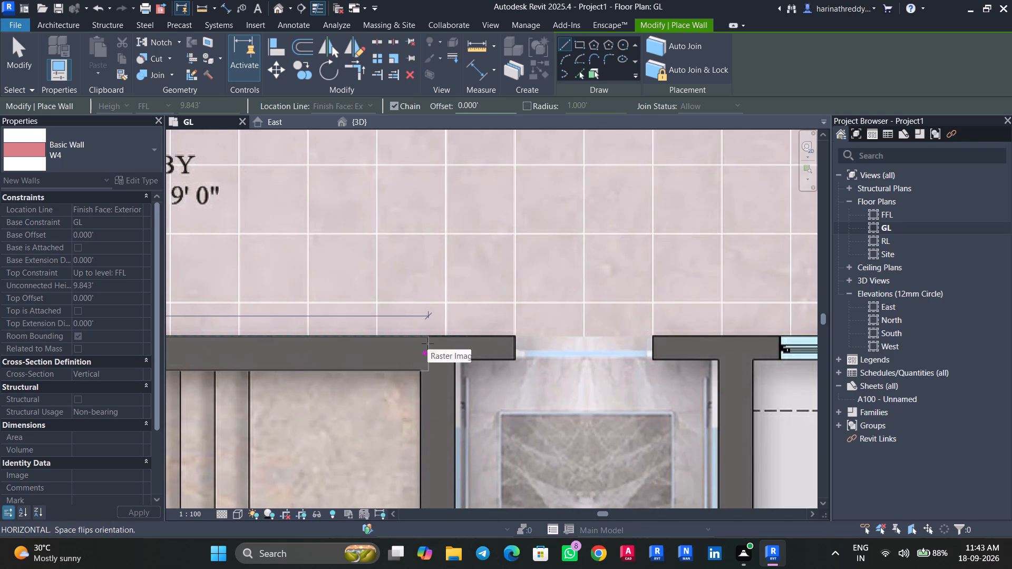
pyautogui.click(420, 343)
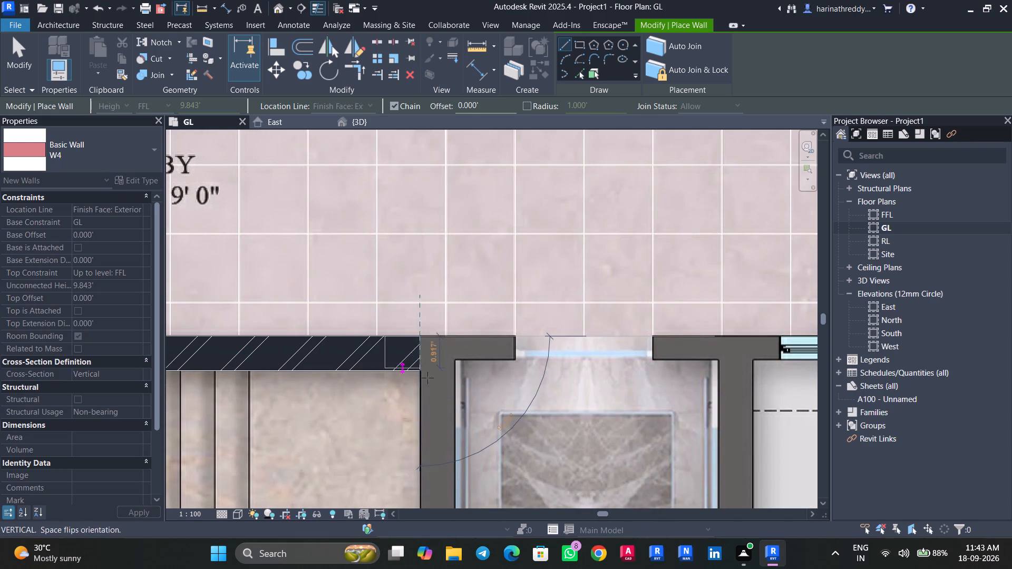
pyautogui.press('Escape')
# Draw a W4 wall between the lower staircase and the goods lift, flipped onto the image's wall outline.
pyautogui.click(421, 339)
pyautogui.press('space')
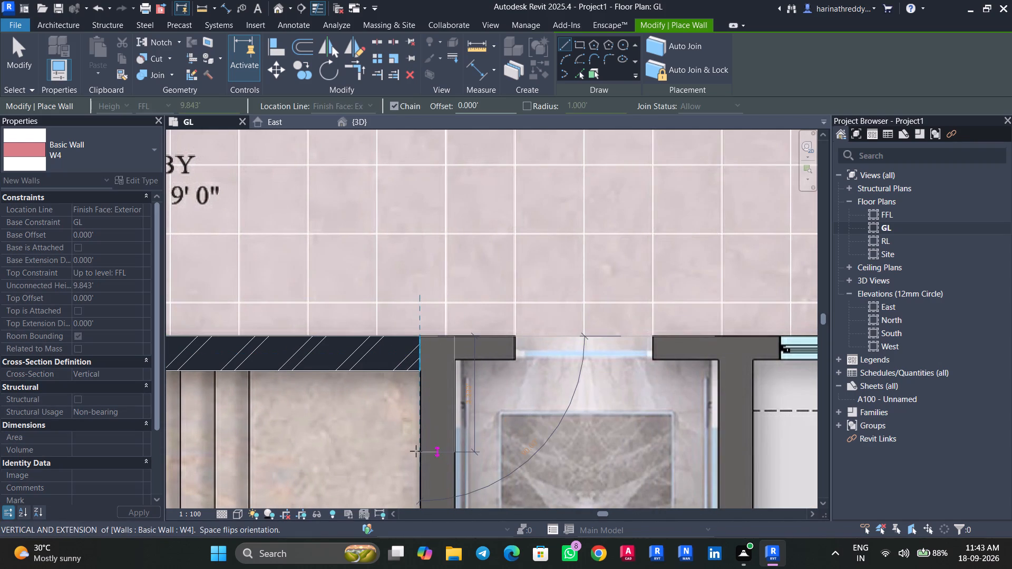
pyautogui.moveTo(419, 457); pyautogui.dragTo(386, 212, button='middle')
pyautogui.scroll(-4, 384, 366)
pyautogui.moveTo(387, 367); pyautogui.dragTo(387, 286, button='middle')
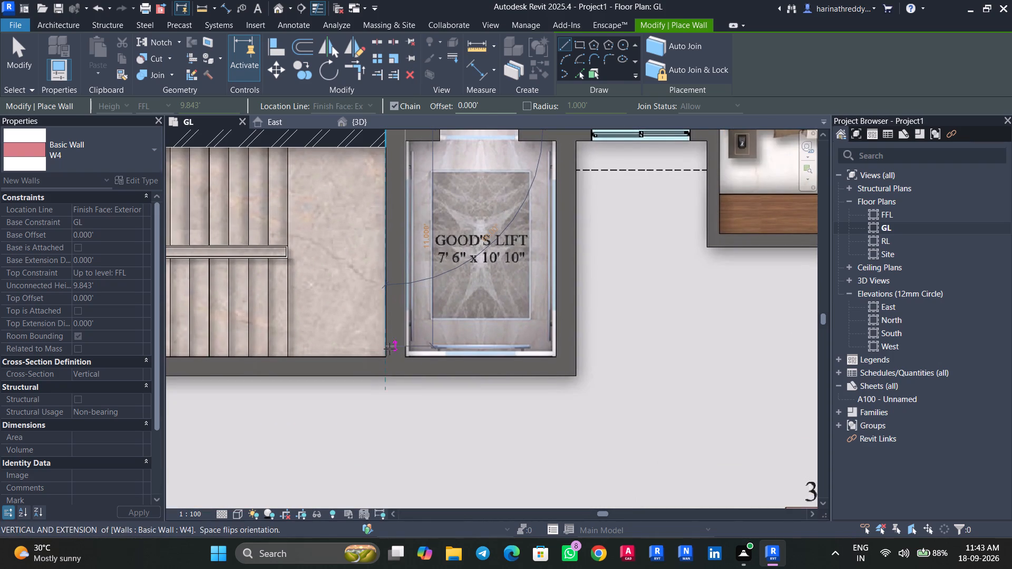
pyautogui.click(389, 355)
pyautogui.press('Escape')
# Draw a W4 wall about 26.9' long behind the goods lift and staircase, from the lift's outer corner to the window's far edge.
pyautogui.moveTo(373, 375); pyautogui.dragTo(673, 378, button='middle')
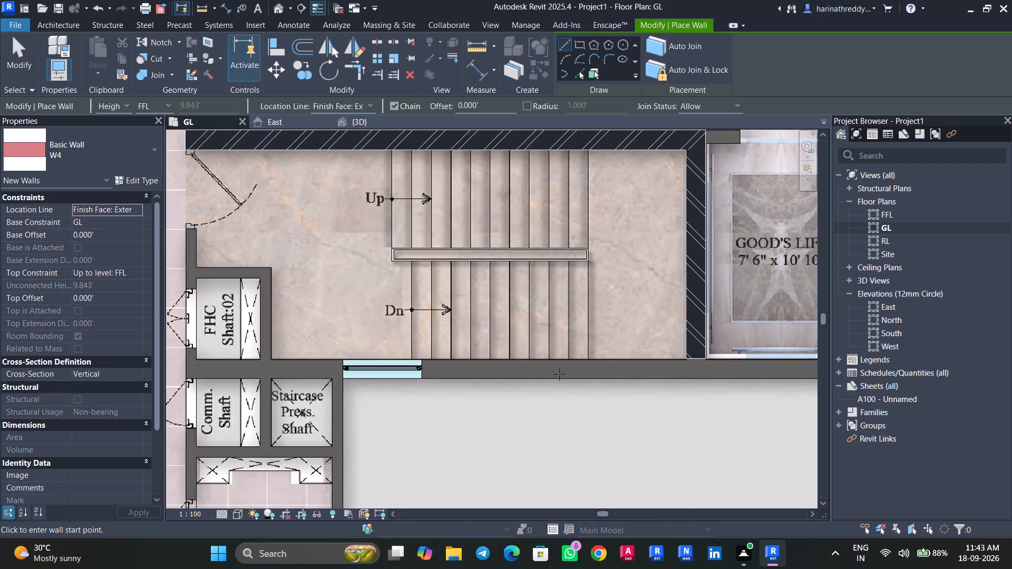
pyautogui.scroll(-3, 517, 394)
pyautogui.moveTo(537, 400); pyautogui.dragTo(369, 403, button='middle')
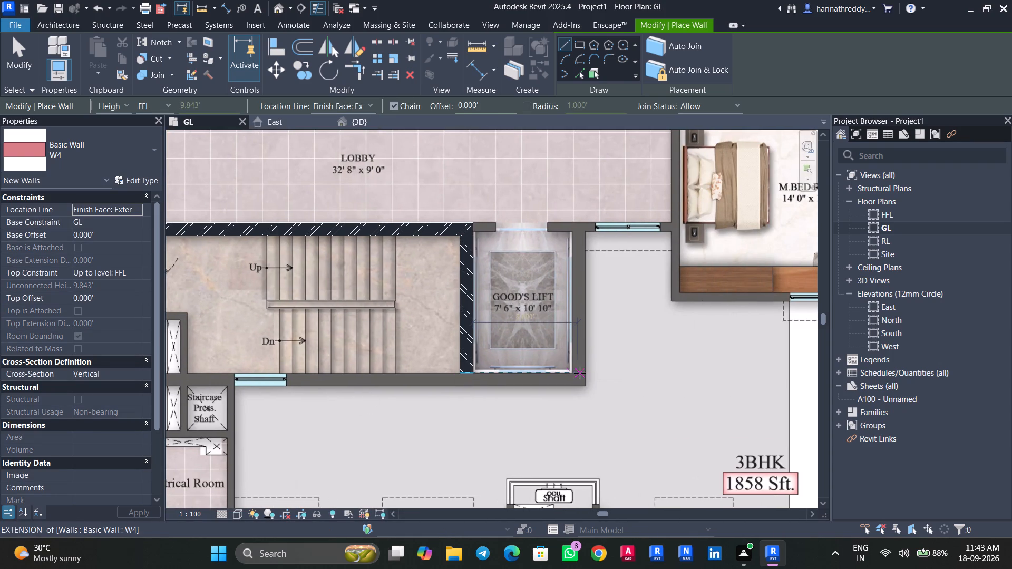
pyautogui.scroll(7, 585, 384)
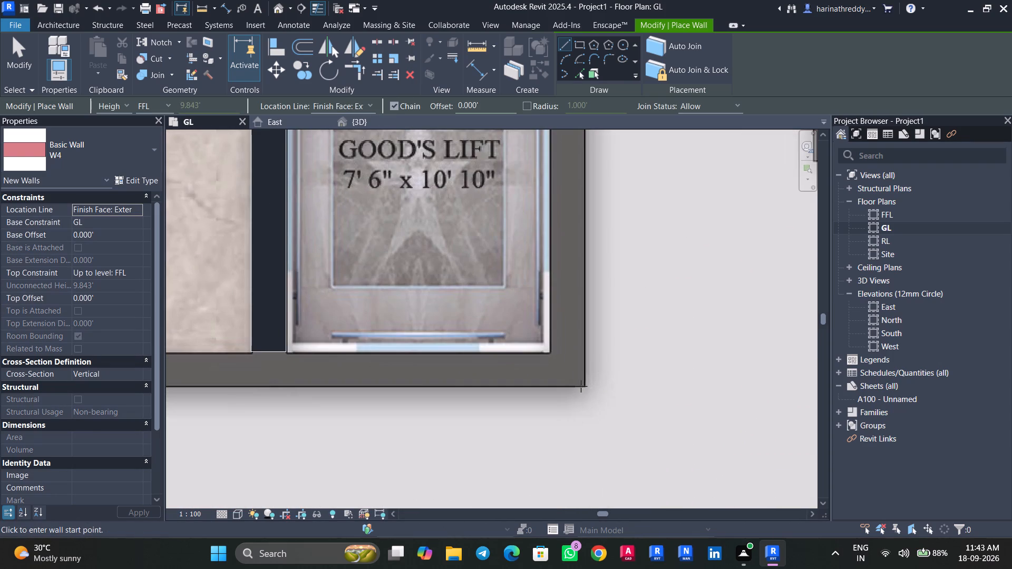
pyautogui.click(586, 386)
pyautogui.moveTo(406, 394); pyautogui.dragTo(703, 382, button='middle')
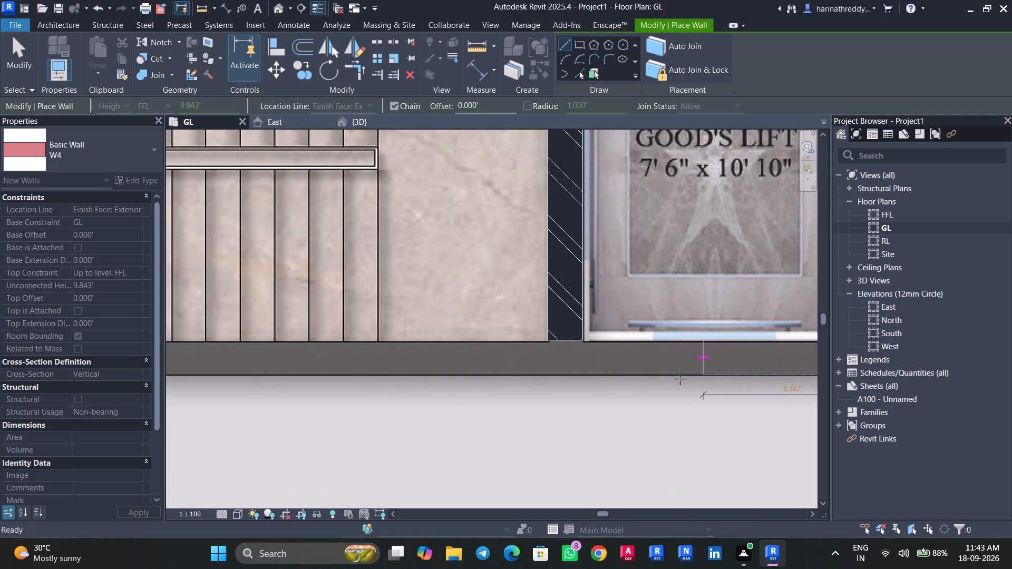
pyautogui.moveTo(375, 379); pyautogui.dragTo(774, 387, button='middle')
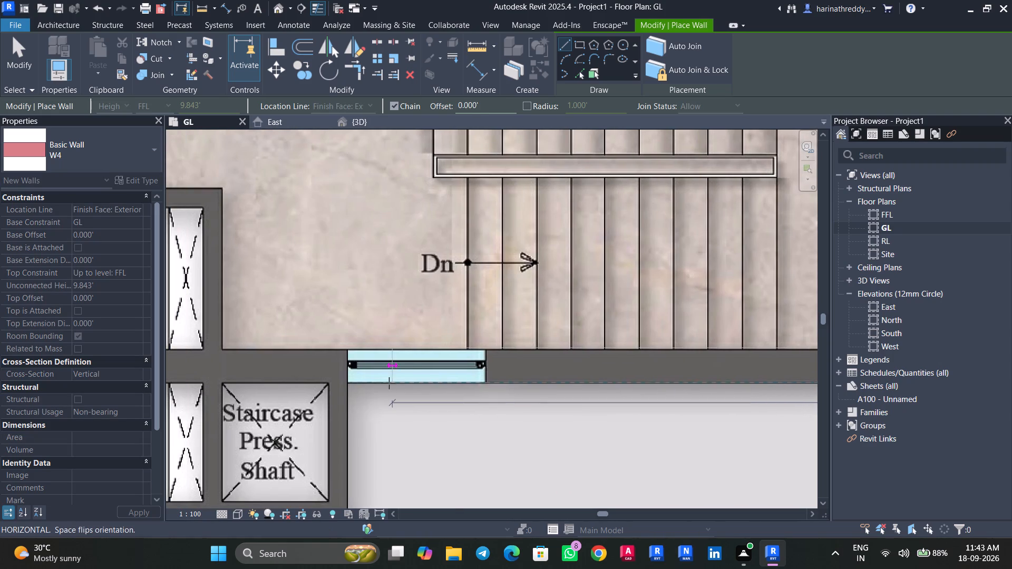
pyautogui.moveTo(366, 381); pyautogui.dragTo(424, 386, button='middle')
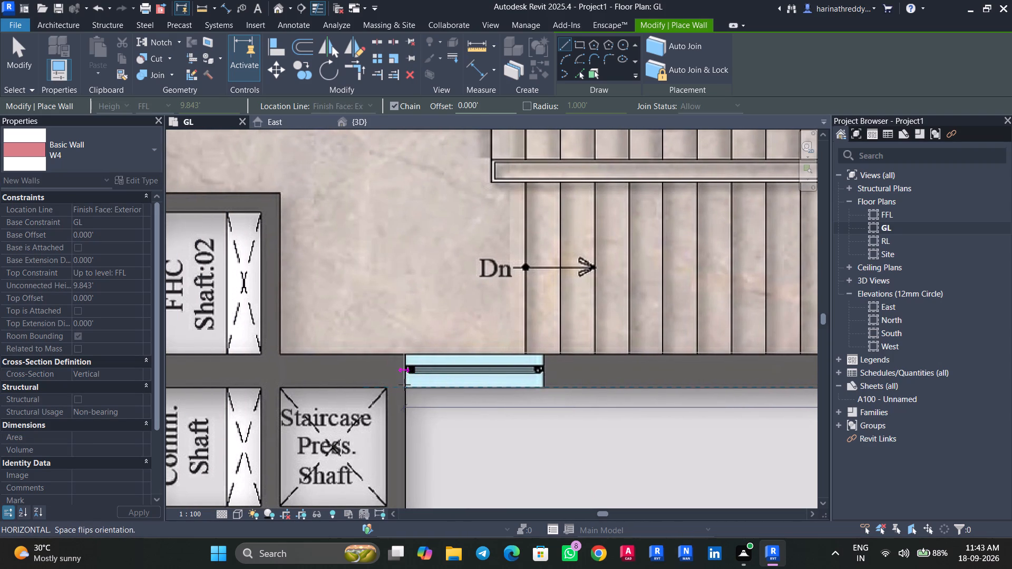
pyautogui.click(404, 385)
pyautogui.press('Escape')
pyautogui.press('Escape')
# Select the wall behind the goods lift and staircase and nudge it to fit the image outline.
pyautogui.click(534, 371)
pyautogui.moveTo(549, 395); pyautogui.dragTo(191, 383, button='middle')
pyautogui.moveTo(717, 390); pyautogui.dragTo(342, 388, button='middle')
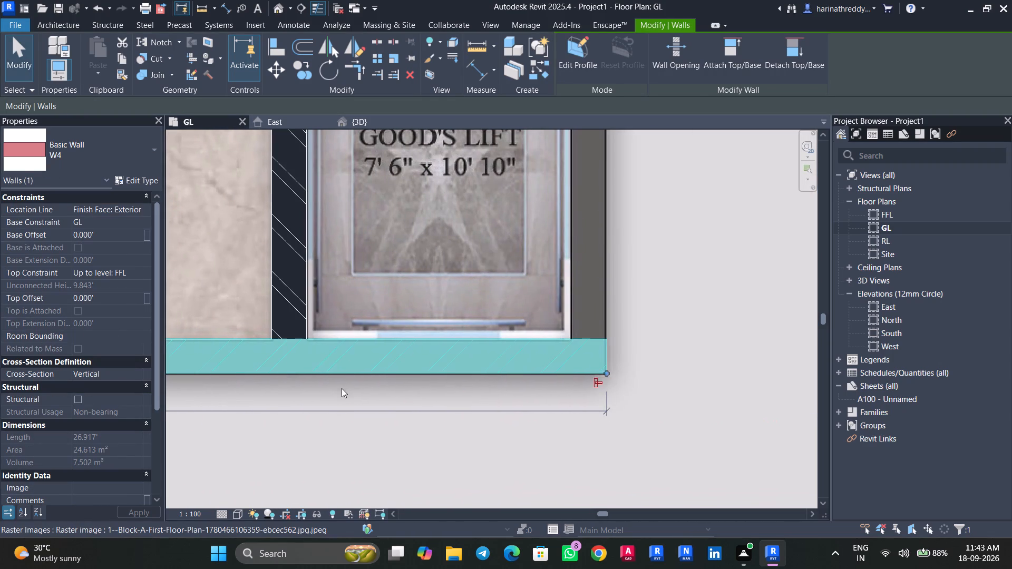
pyautogui.press('Down')
pyautogui.press('Up')
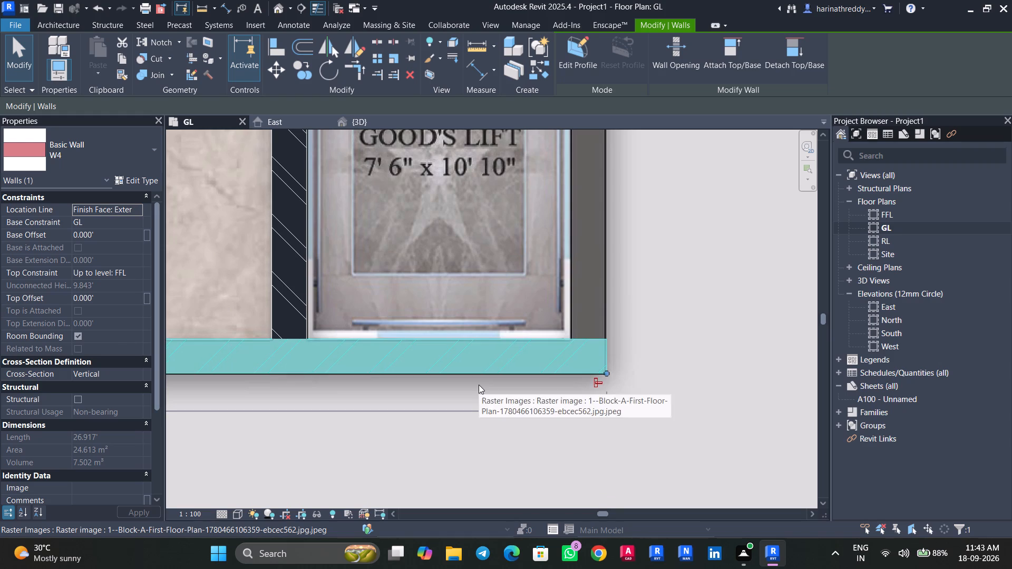
pyautogui.press('Escape')
pyautogui.scroll(-6, 479, 385)
pyautogui.click(481, 378)
pyautogui.scroll(8, 481, 378)
pyautogui.press('Down')
pyautogui.press('Escape')
pyautogui.scroll(-7, 516, 425)
# Draw a W4 wall along the goods lift's outer side, from the rear corner to the lobby-side wall outline, flipped onto the image.
pyautogui.press('w')
pyautogui.press('a')
pyautogui.click(566, 392)
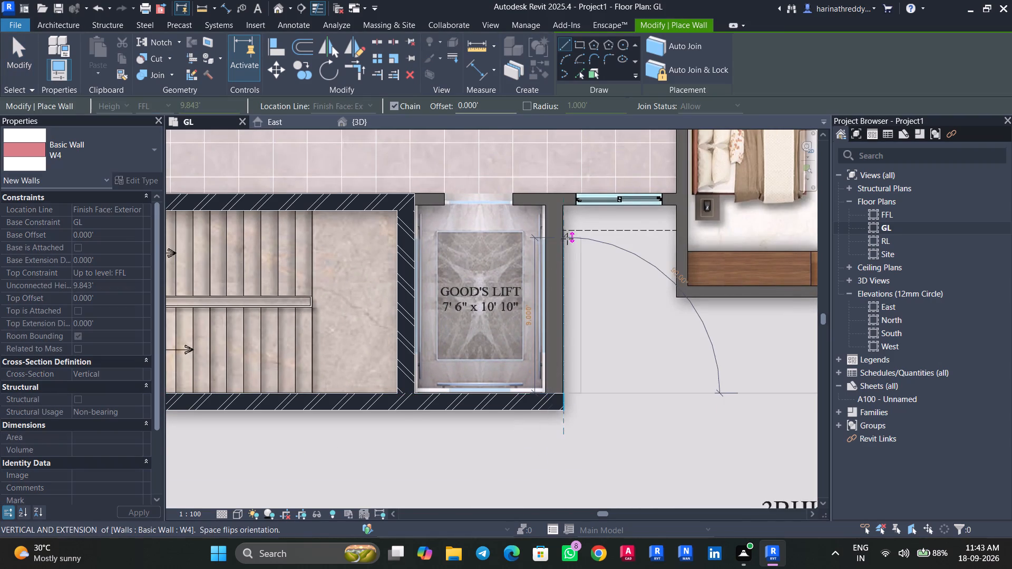
pyautogui.press('space')
pyautogui.scroll(9, 563, 208)
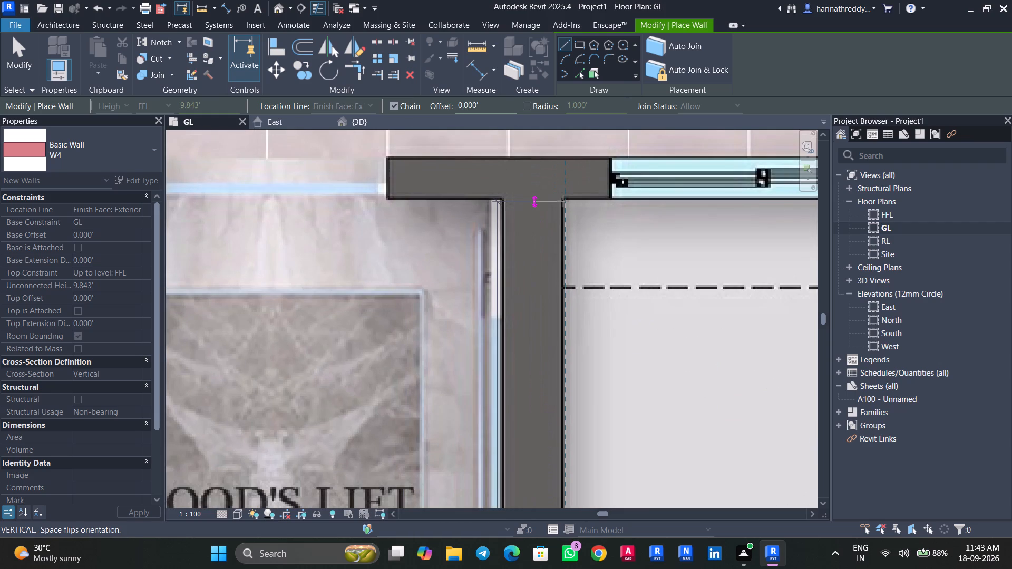
pyautogui.scroll(3, 562, 199)
pyautogui.click(562, 198)
pyautogui.press('Escape')
pyautogui.press('Escape')
pyautogui.press('Escape')
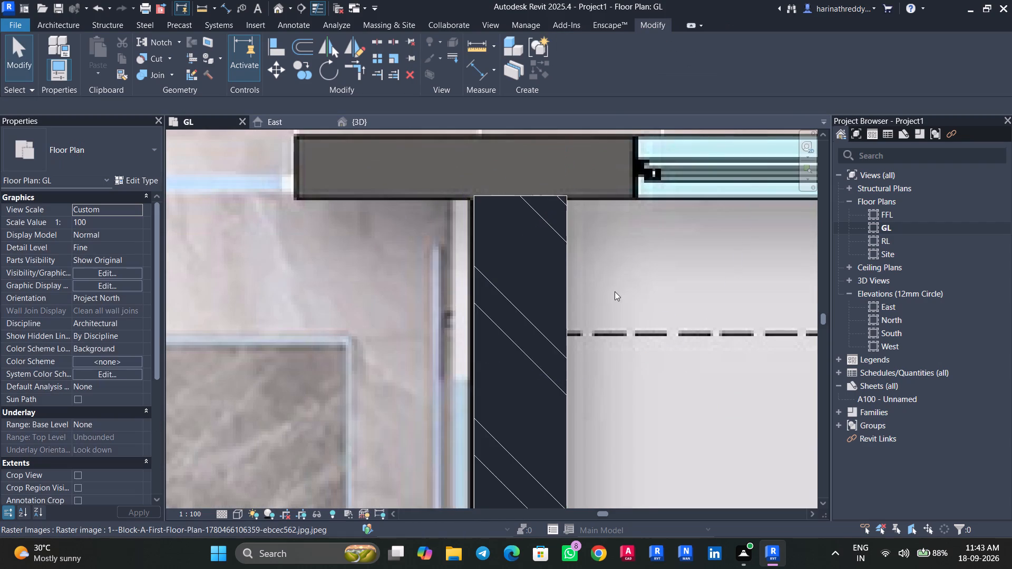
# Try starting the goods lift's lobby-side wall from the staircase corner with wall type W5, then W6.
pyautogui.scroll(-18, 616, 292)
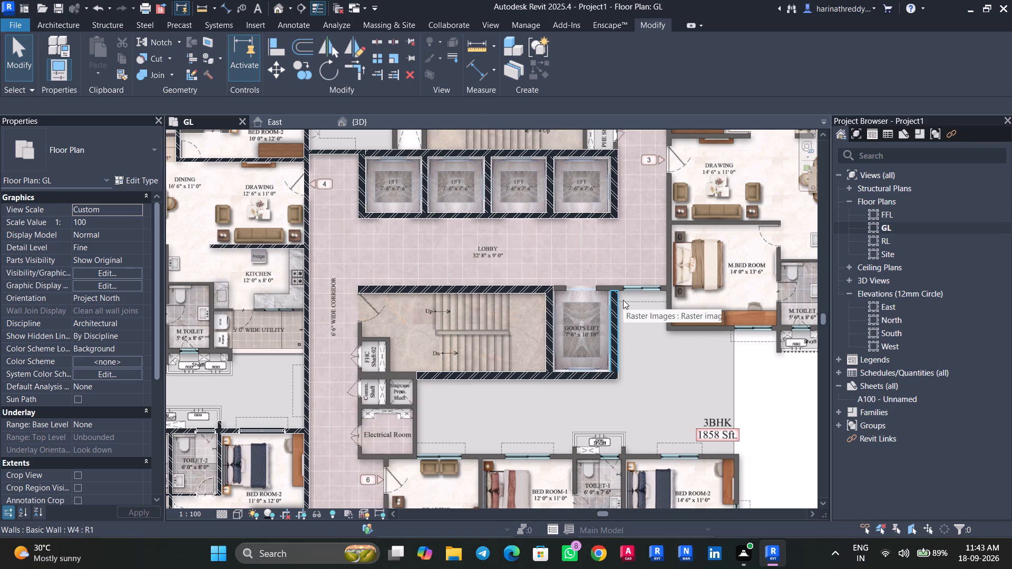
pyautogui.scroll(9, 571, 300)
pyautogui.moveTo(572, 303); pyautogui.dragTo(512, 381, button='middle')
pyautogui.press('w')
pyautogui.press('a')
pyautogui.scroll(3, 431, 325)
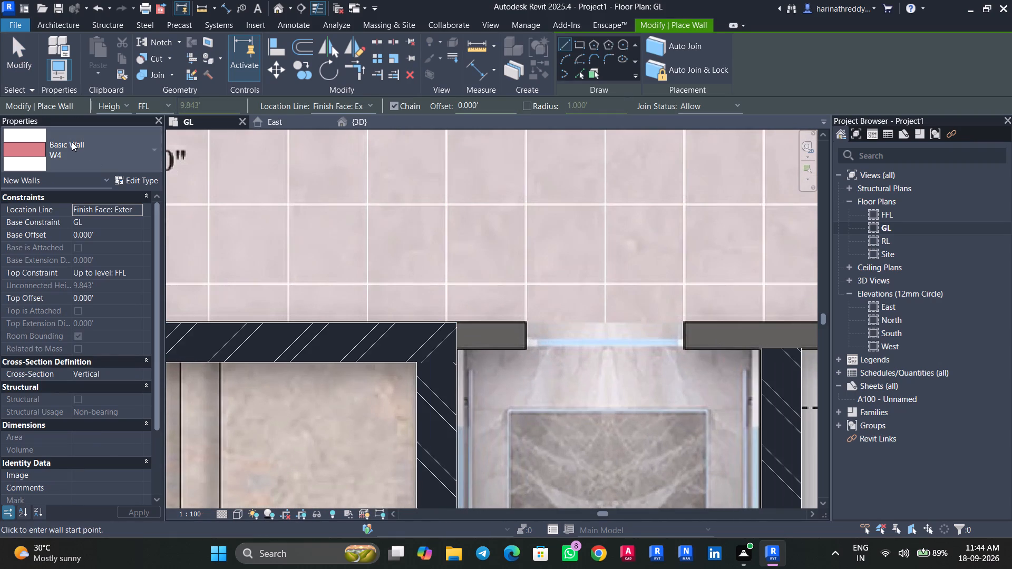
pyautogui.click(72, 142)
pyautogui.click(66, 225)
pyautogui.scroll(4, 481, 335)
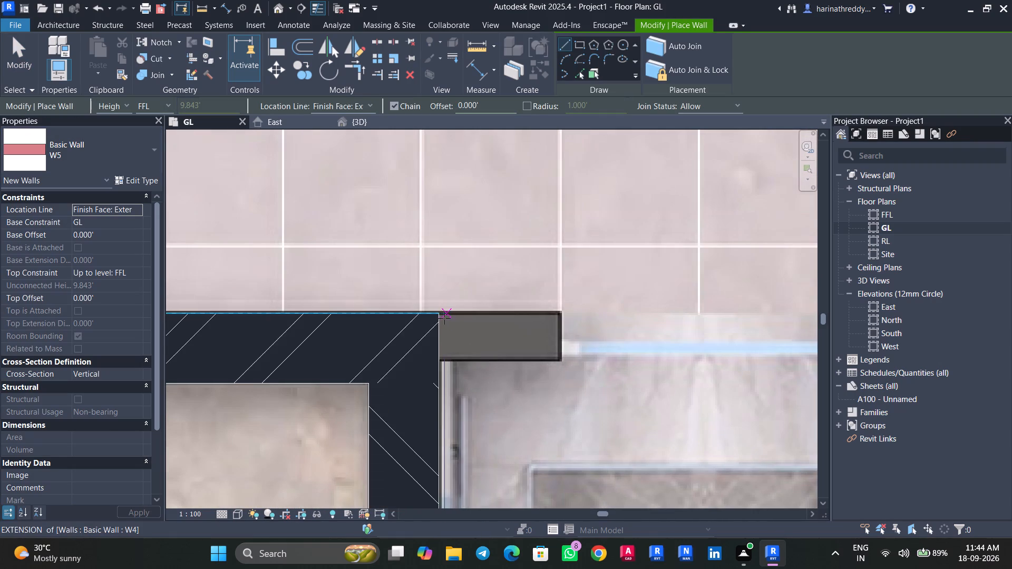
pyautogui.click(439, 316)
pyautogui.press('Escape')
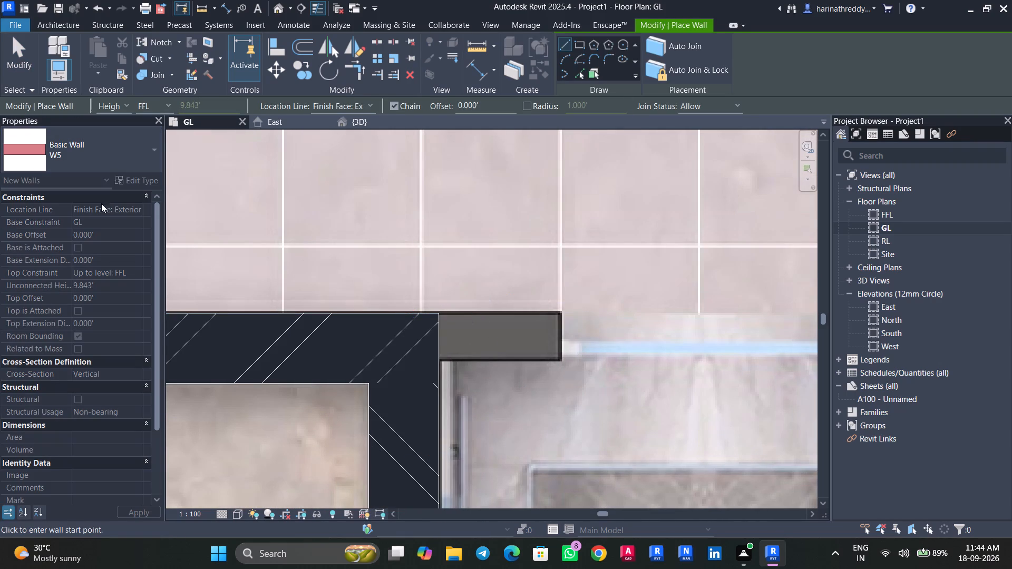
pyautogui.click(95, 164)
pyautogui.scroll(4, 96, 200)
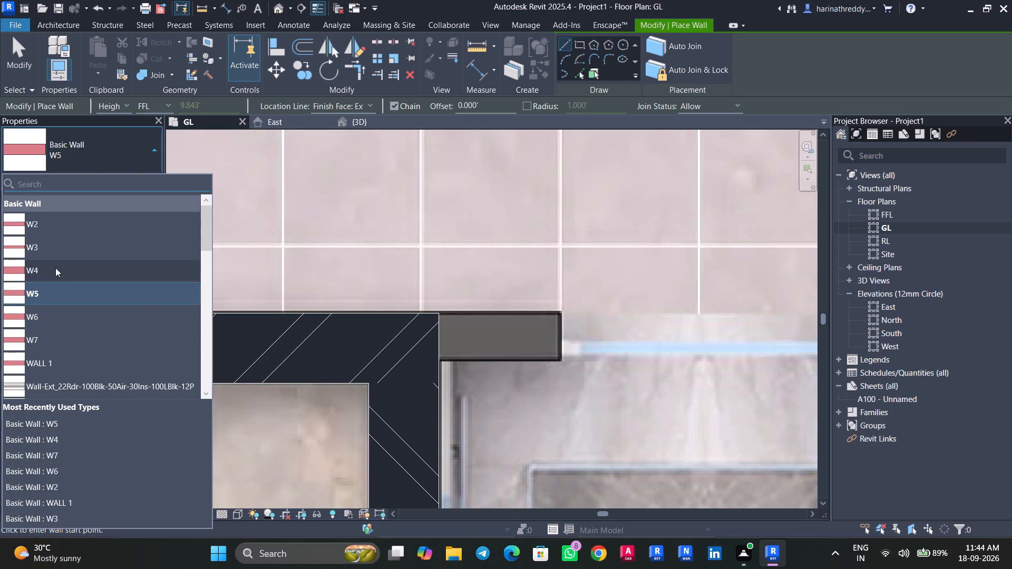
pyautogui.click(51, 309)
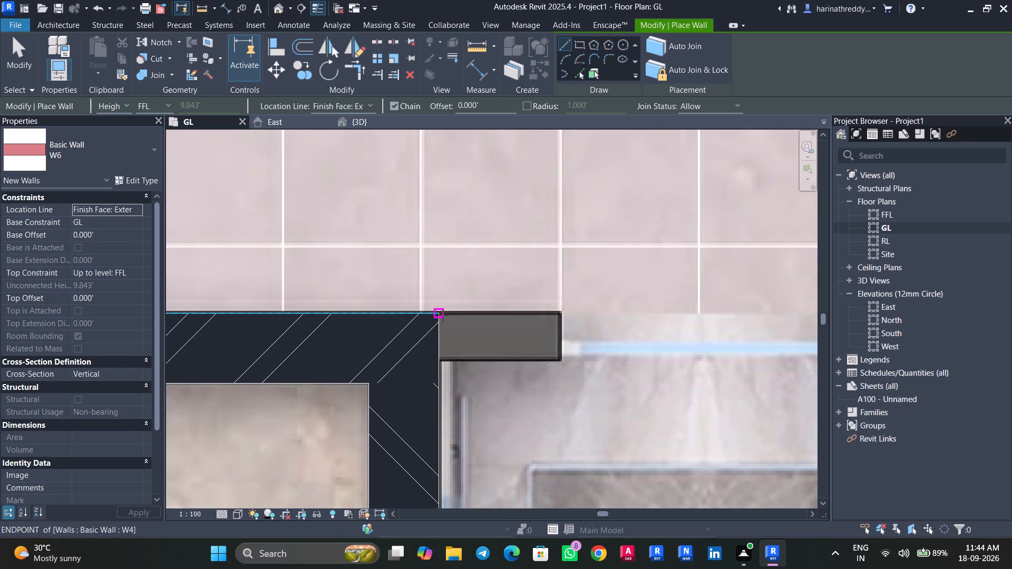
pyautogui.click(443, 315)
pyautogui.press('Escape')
# Draw a W7 wall about 15.67' long along the goods lift's lobby side, from the staircase corner to the master bedroom wall.
pyautogui.click(23, 147)
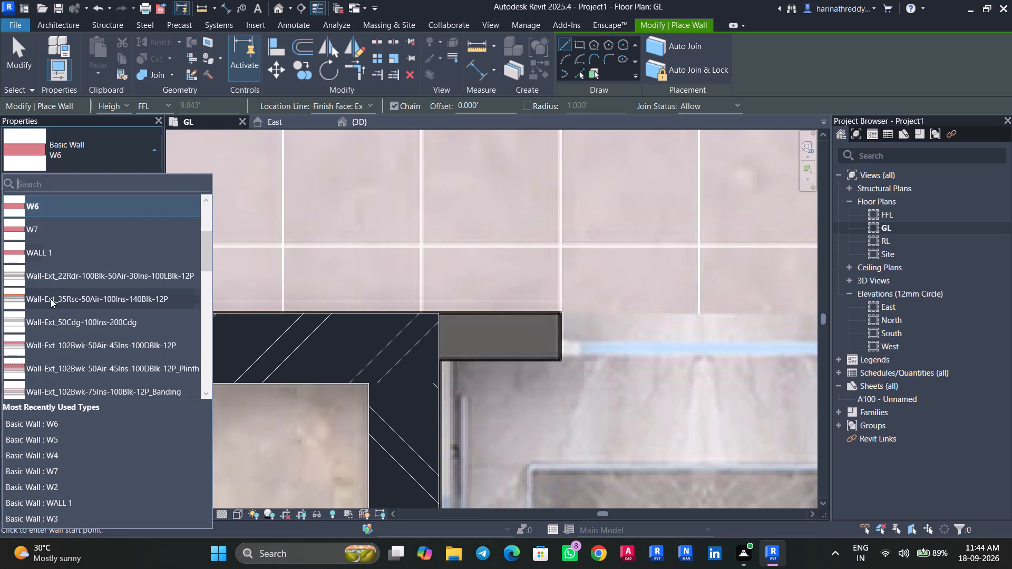
pyautogui.click(47, 234)
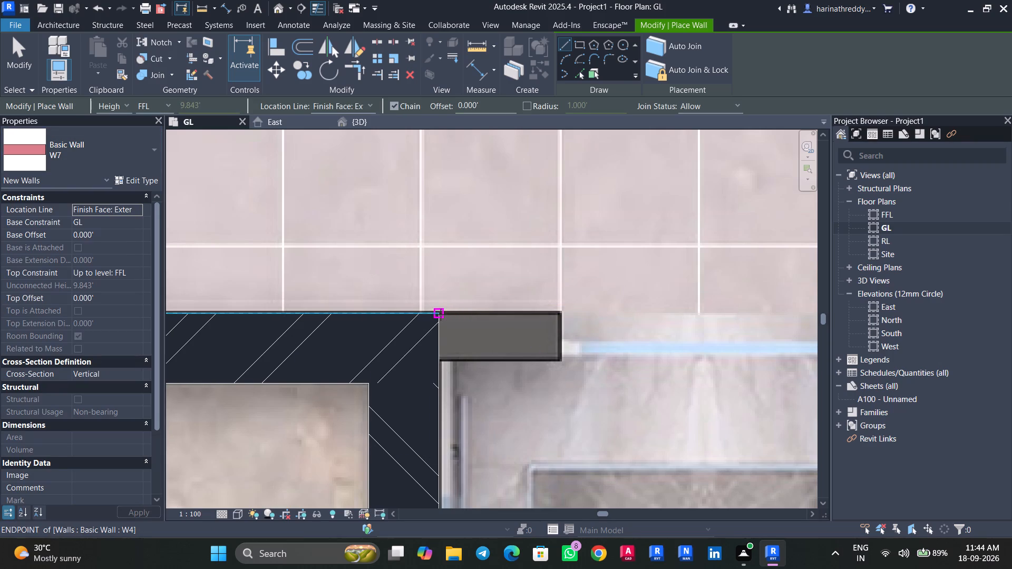
pyautogui.click(441, 315)
pyautogui.moveTo(557, 310); pyautogui.dragTo(307, 304, button='middle')
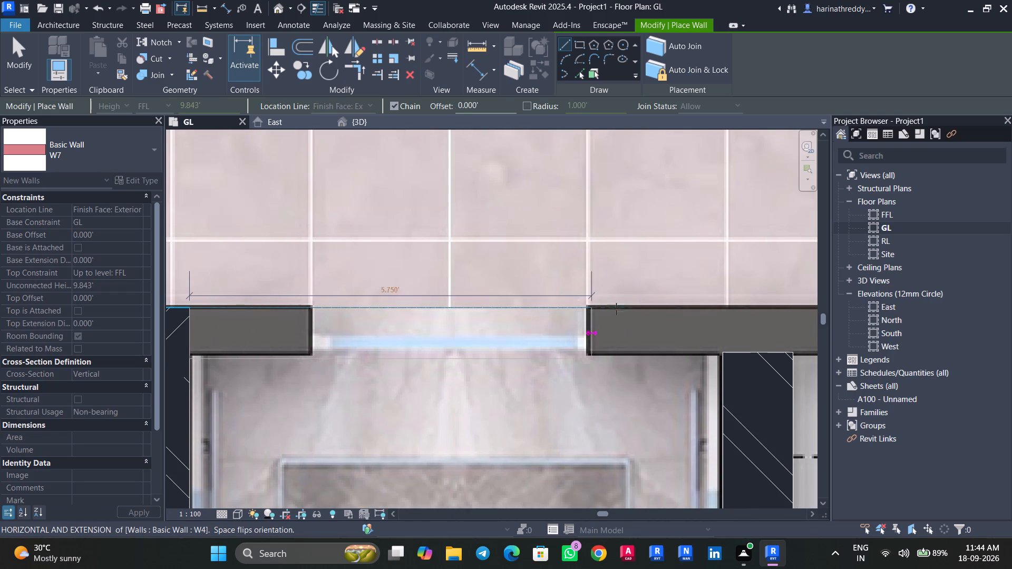
pyautogui.moveTo(636, 309); pyautogui.dragTo(270, 307, button='middle')
pyautogui.moveTo(572, 309); pyautogui.dragTo(80, 296, button='middle')
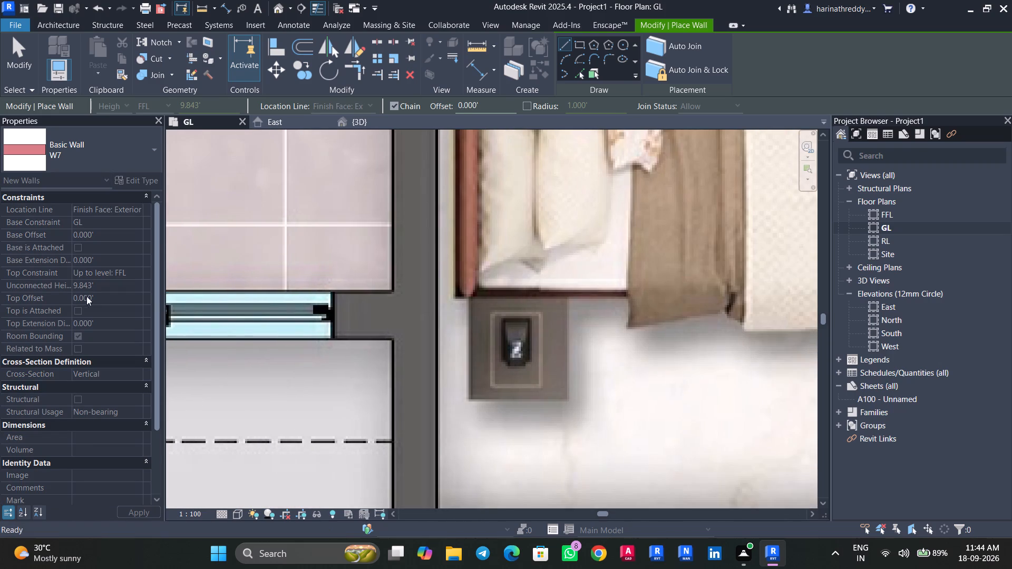
pyautogui.click(395, 304)
pyautogui.press('Escape')
pyautogui.press('Escape')
pyautogui.press('Escape')
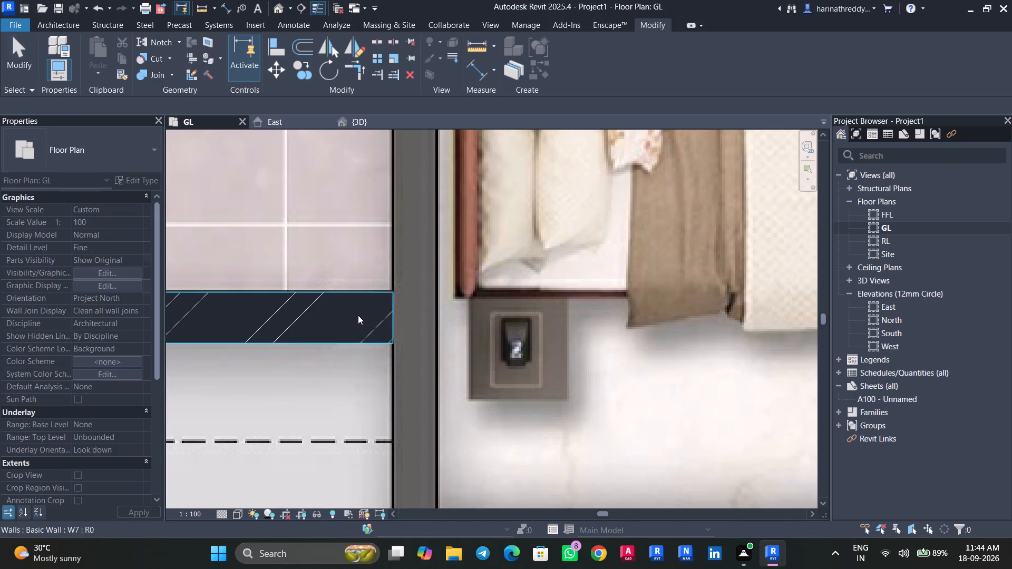
# Select the goods lift's lobby-side wall and nudge it slightly toward the lobby to fit the image outline.
pyautogui.click(358, 315)
pyautogui.press('Up')
pyautogui.scroll(-3, 368, 304)
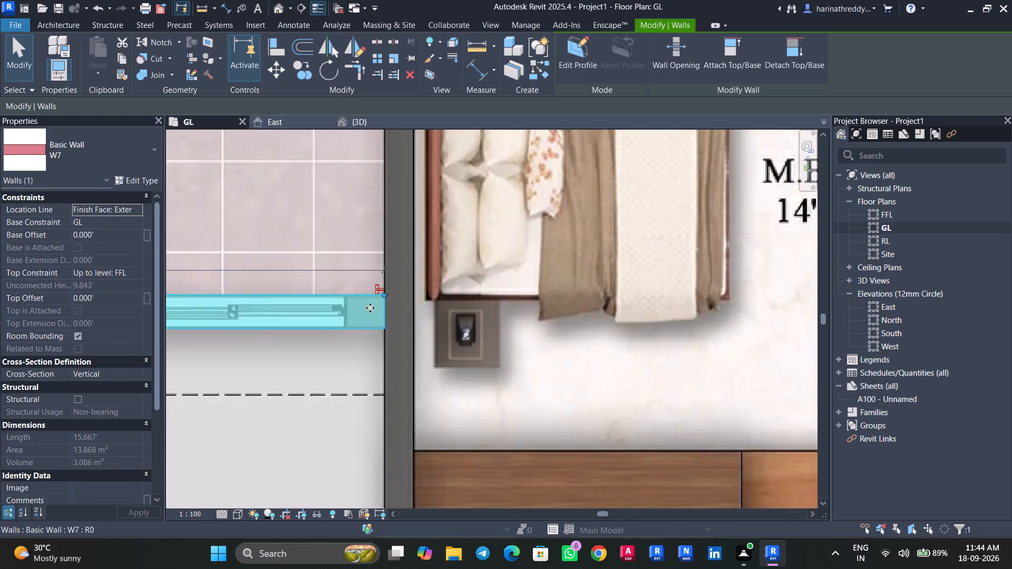
pyautogui.scroll(-3, 370, 308)
pyautogui.moveTo(270, 348); pyautogui.dragTo(600, 371, button='middle')
pyautogui.moveTo(366, 374); pyautogui.dragTo(360, 374, button='middle')
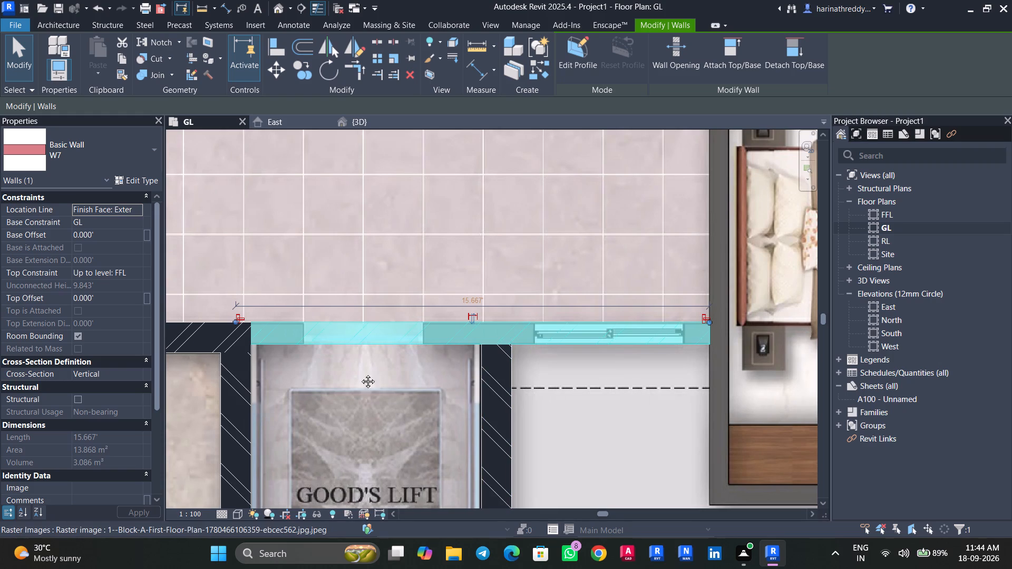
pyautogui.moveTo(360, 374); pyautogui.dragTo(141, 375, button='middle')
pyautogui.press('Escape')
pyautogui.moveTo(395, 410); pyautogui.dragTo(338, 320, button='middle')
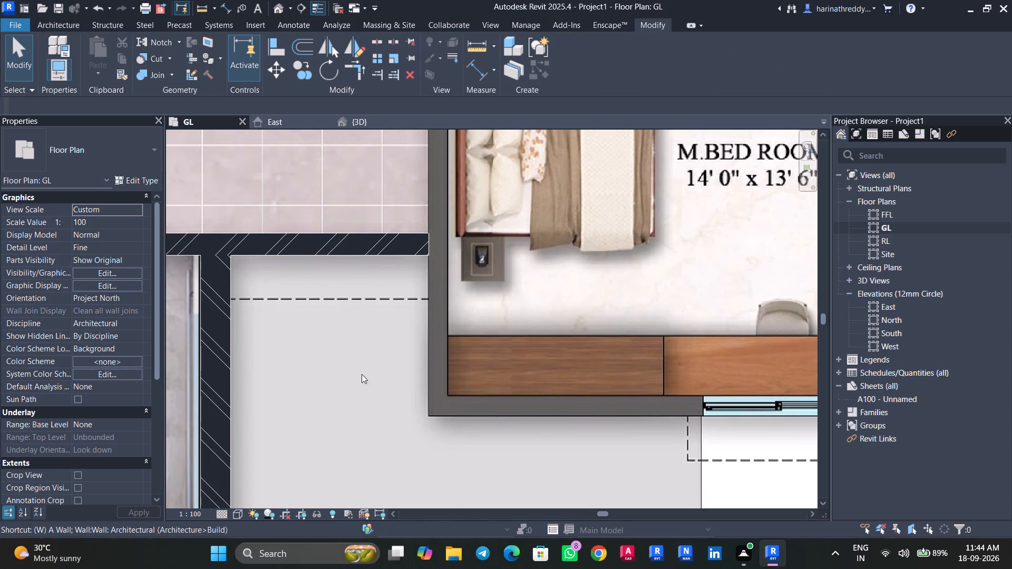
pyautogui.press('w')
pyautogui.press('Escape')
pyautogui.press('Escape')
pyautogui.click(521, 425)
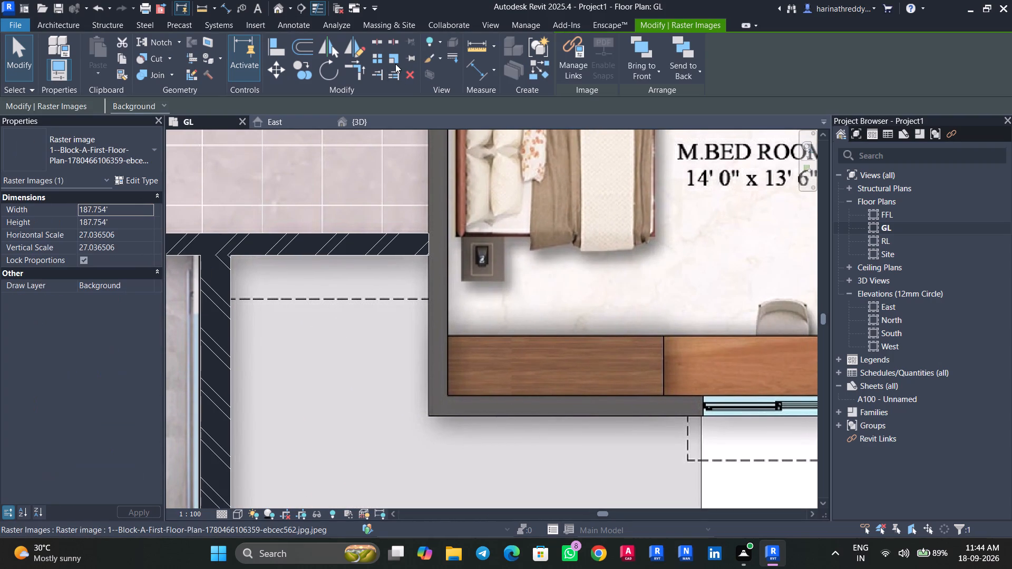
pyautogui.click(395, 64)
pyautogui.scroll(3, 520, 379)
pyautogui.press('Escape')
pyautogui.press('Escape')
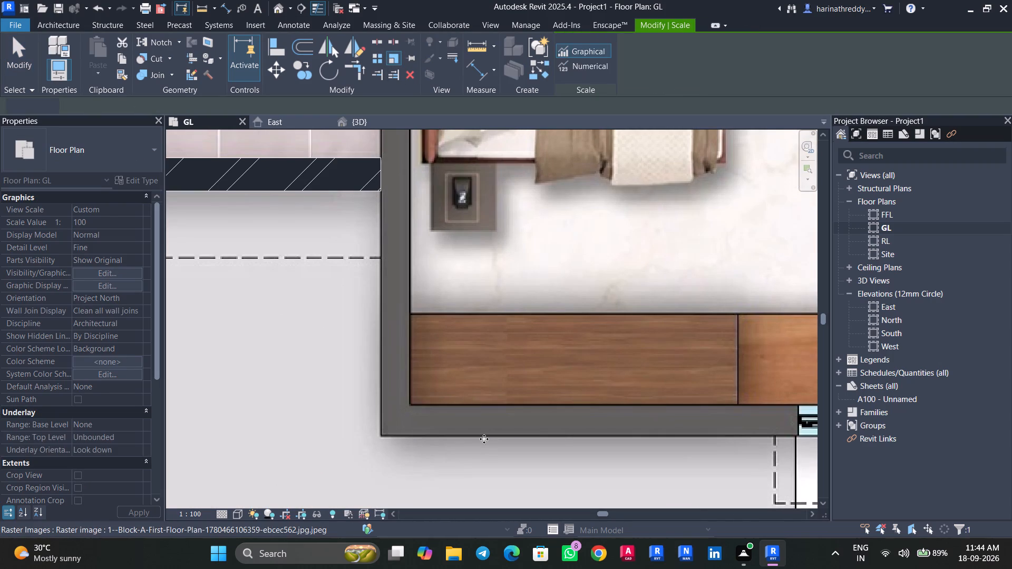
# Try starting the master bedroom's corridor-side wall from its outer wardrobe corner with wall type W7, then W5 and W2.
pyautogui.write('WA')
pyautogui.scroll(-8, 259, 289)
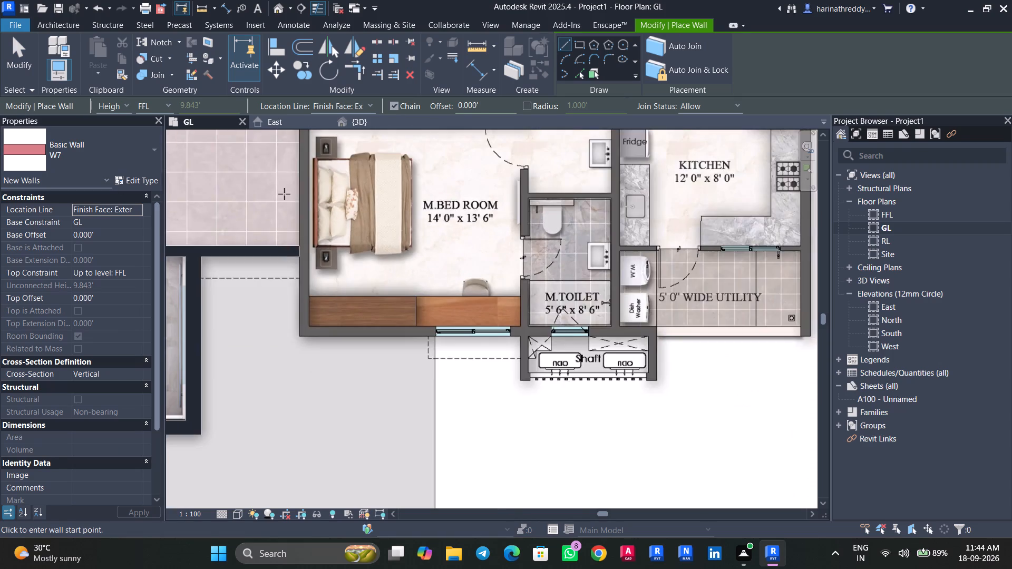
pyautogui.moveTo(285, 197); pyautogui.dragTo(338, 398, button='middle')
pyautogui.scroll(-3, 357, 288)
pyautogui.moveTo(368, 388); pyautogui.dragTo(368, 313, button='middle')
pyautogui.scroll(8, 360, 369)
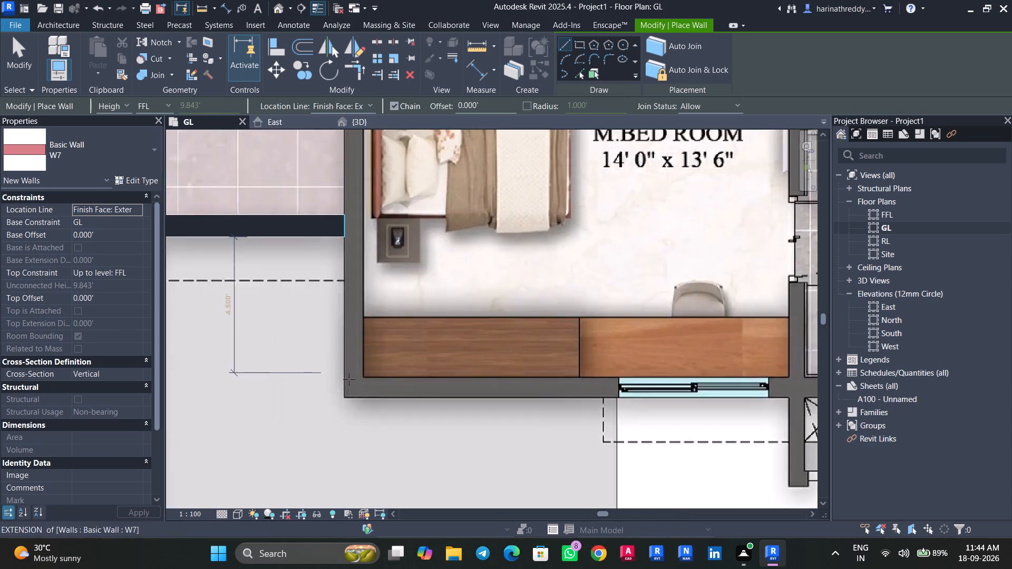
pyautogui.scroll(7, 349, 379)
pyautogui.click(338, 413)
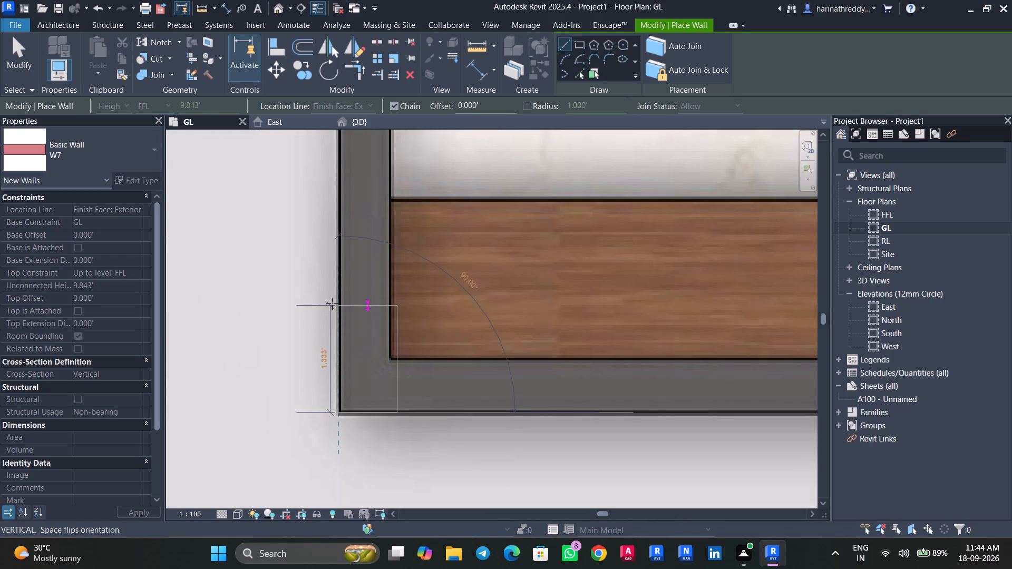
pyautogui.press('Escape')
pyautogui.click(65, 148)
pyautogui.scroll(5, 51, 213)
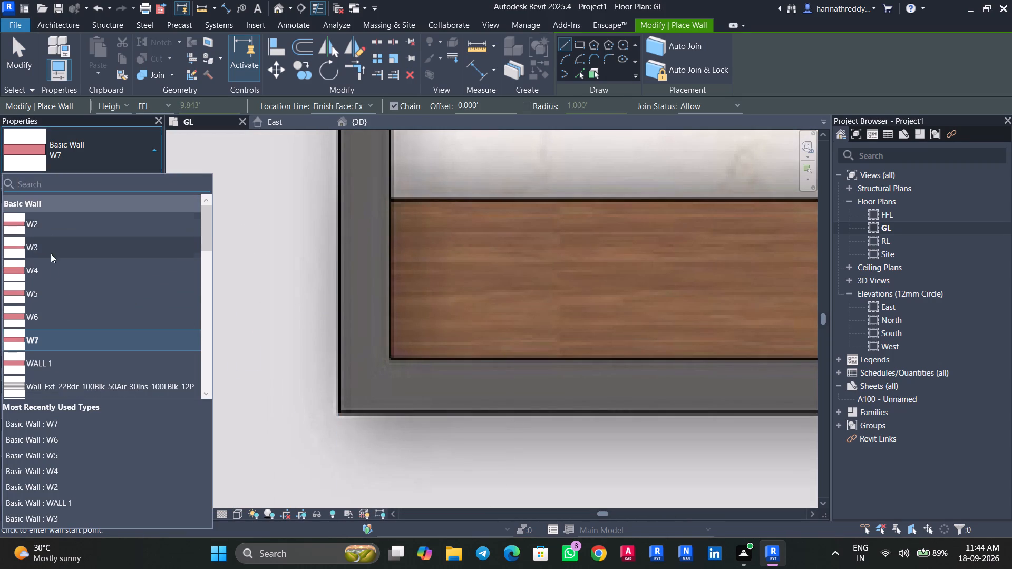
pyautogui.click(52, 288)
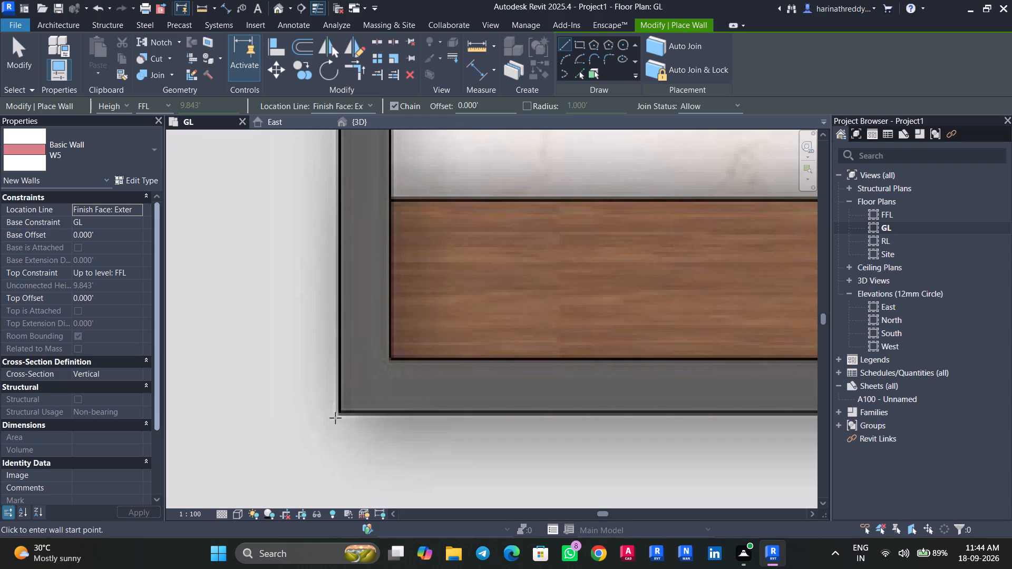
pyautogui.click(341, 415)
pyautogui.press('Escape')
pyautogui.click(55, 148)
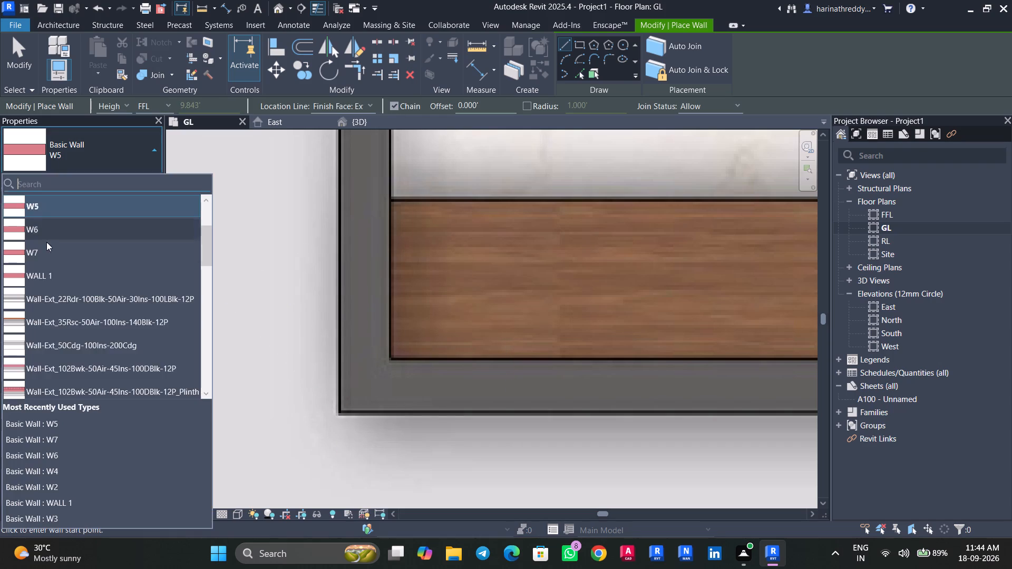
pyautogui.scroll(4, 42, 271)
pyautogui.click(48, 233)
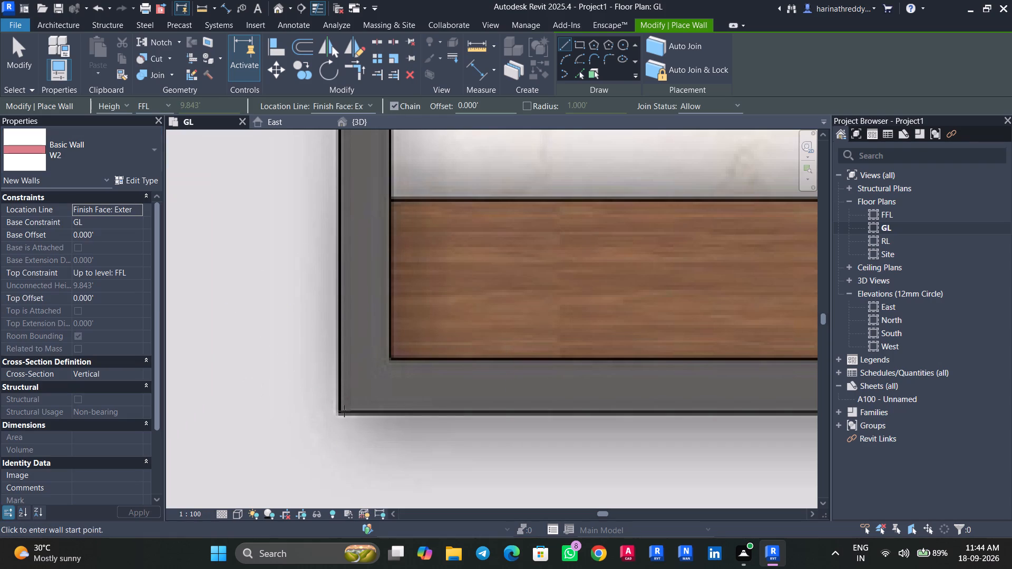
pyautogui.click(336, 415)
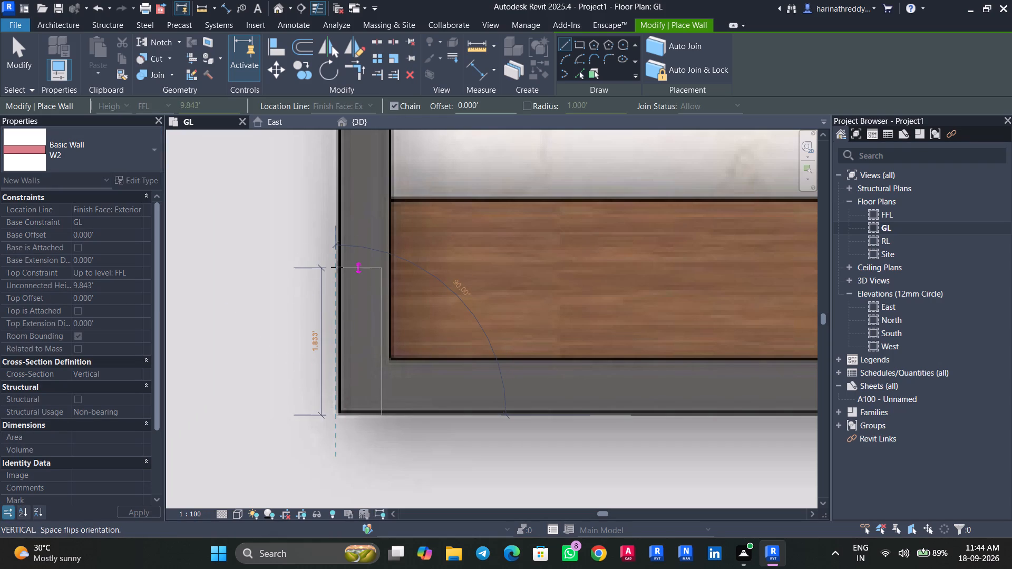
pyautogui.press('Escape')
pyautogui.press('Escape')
# Measure the thickness of the master bedroom's corridor-side wall on the floor plan image with the Scale tool's graphical points.
pyautogui.click(350, 278)
pyautogui.click(390, 56)
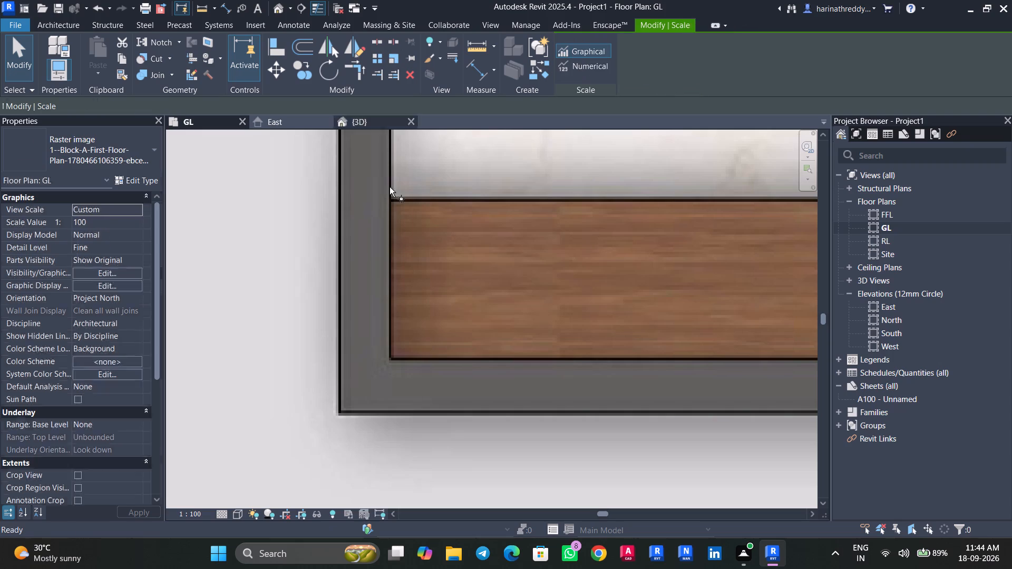
pyautogui.scroll(4, 357, 284)
pyautogui.click(326, 313)
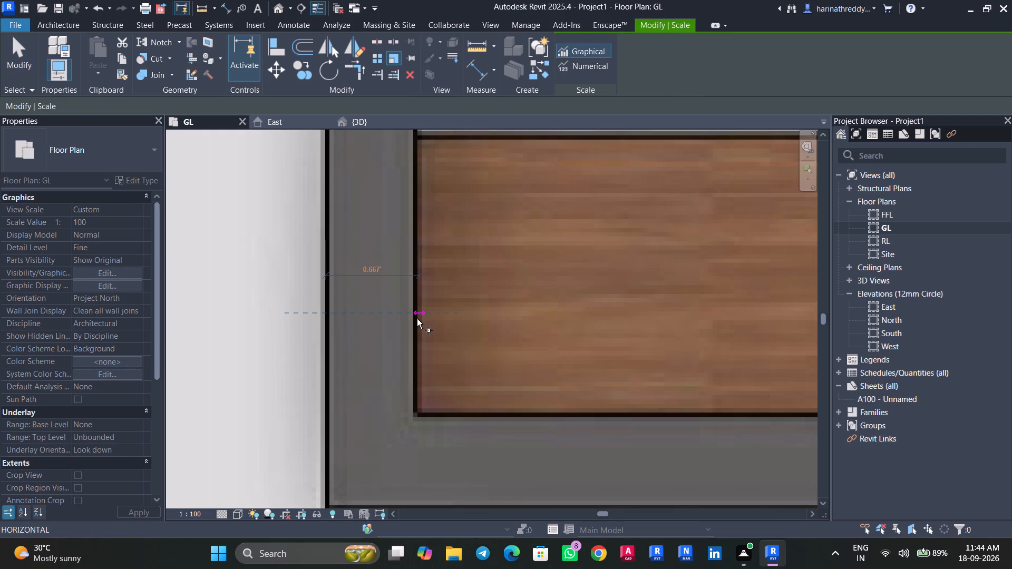
pyautogui.press('Escape')
pyautogui.press('Escape')
# Start a new wall and duplicate its W2 type as W8.
pyautogui.write('WA')
pyautogui.click(133, 181)
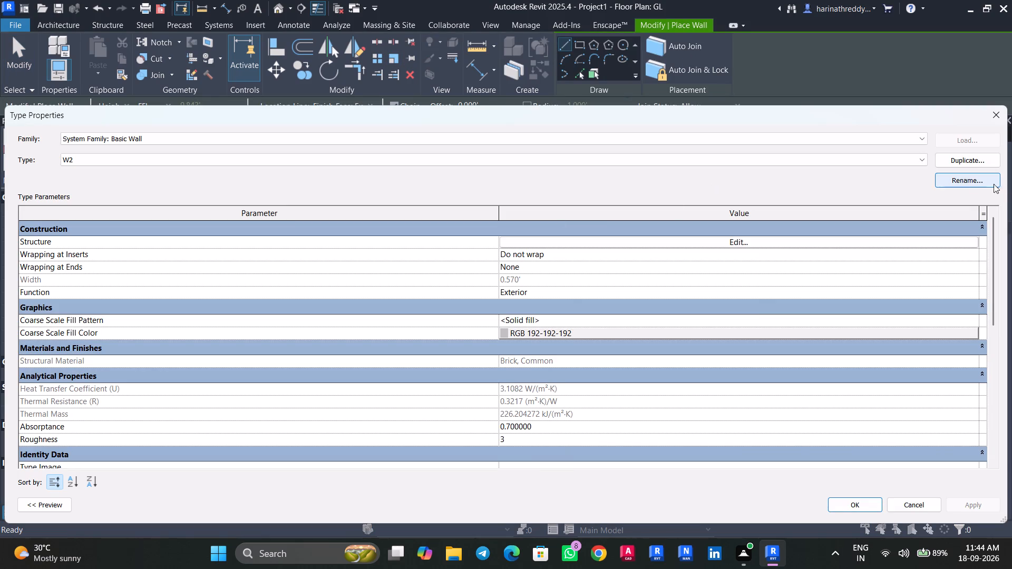
pyautogui.click(892, 159)
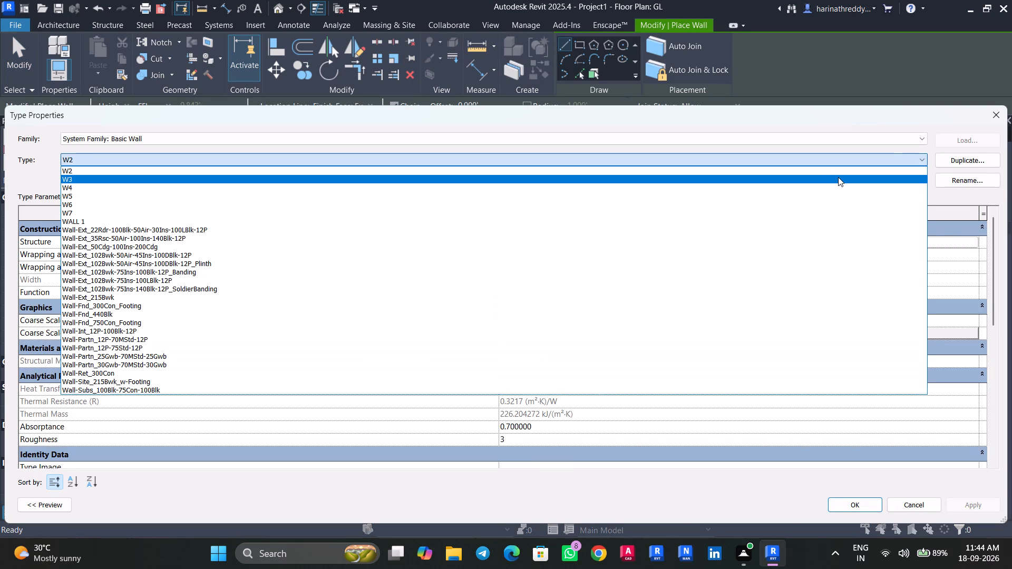
pyautogui.click(981, 158)
pyautogui.click(981, 158)
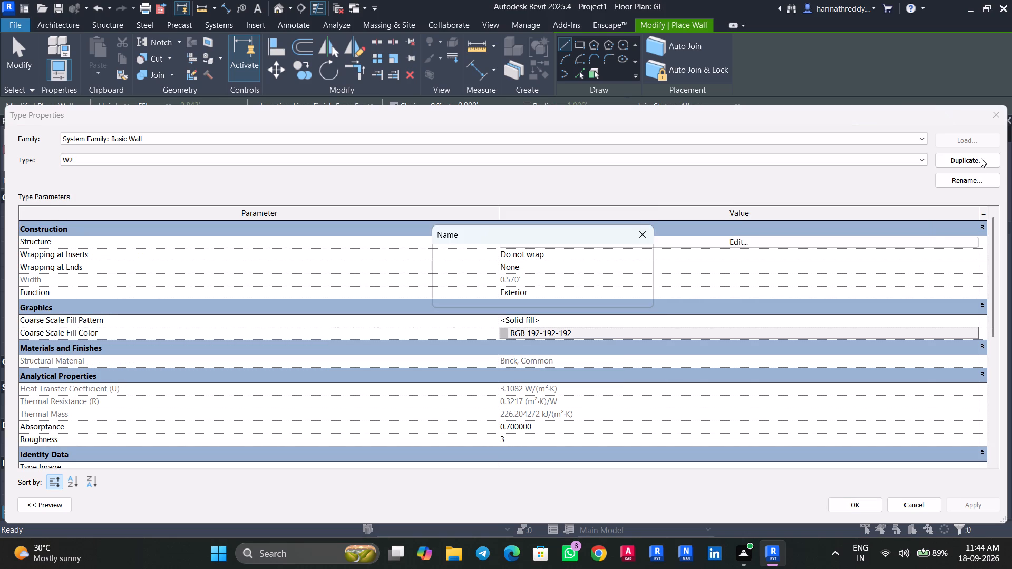
pyautogui.write('W8')
pyautogui.click(568, 300)
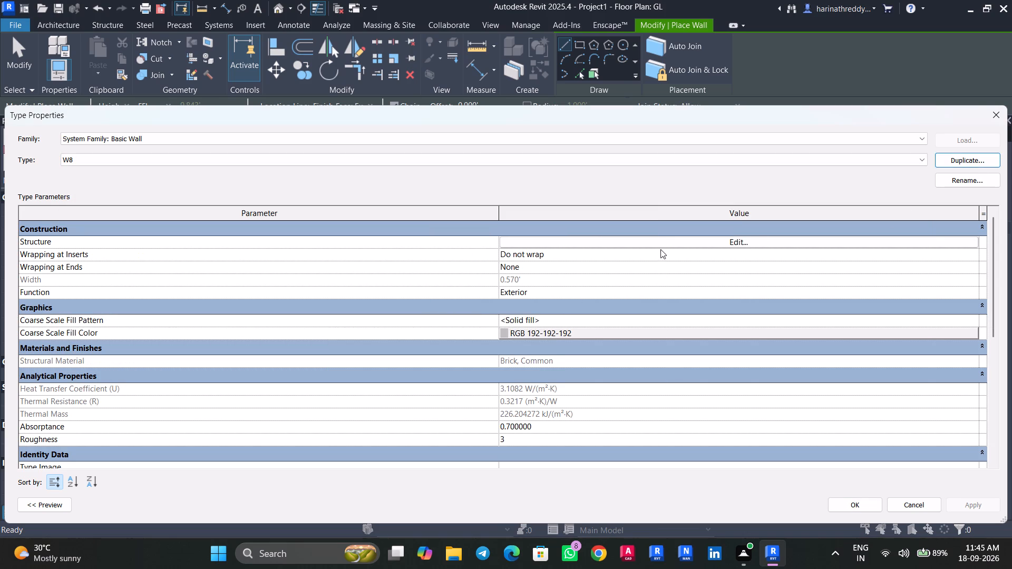
# Set the W8 wall type's brick structure layer thickness to 0.7' and apply the type.
pyautogui.click(660, 234)
pyautogui.click(644, 231)
pyautogui.click(644, 244)
pyautogui.click(596, 243)
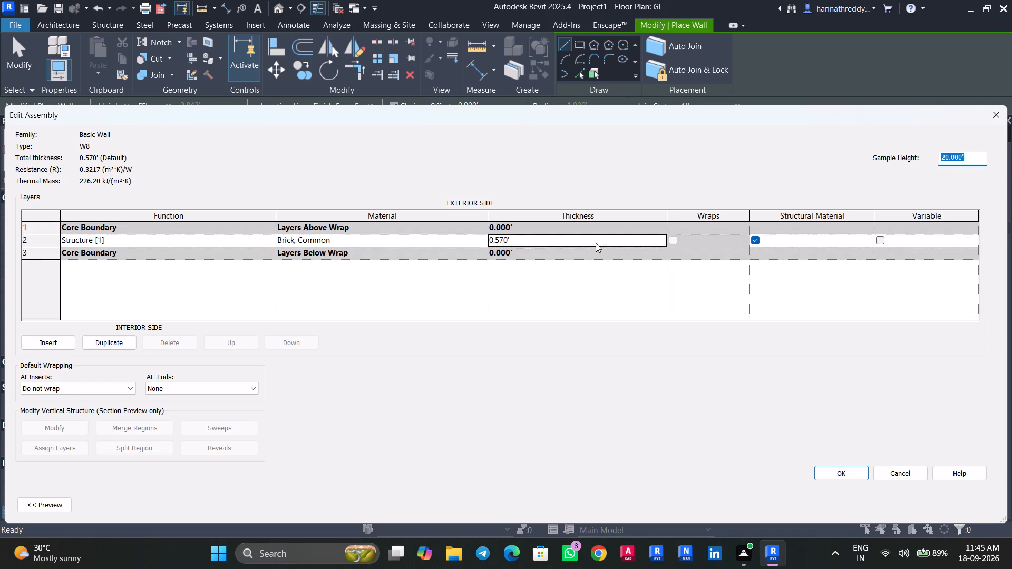
pyautogui.write("0.7'")
pyautogui.press('Return')
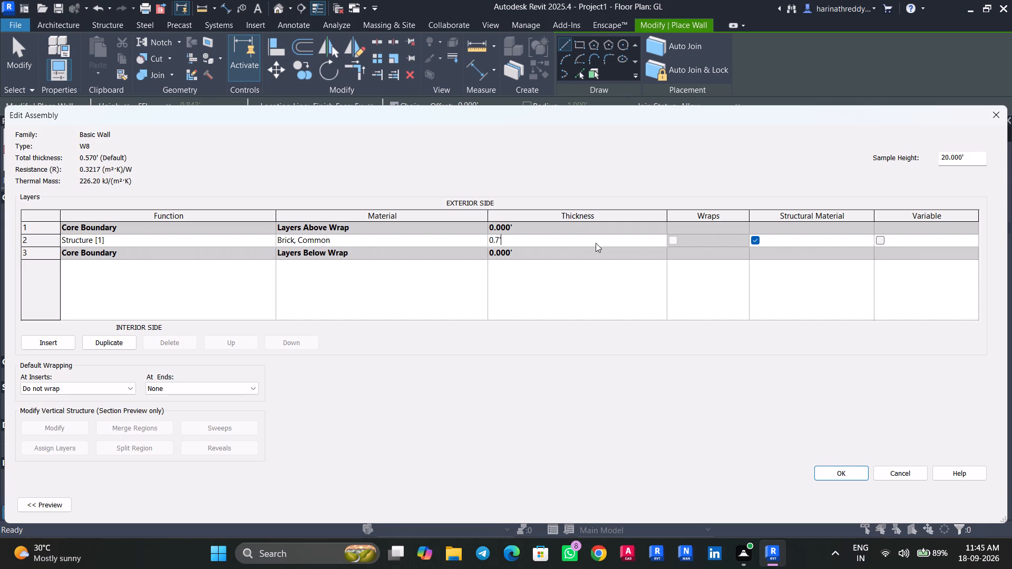
pyautogui.click(852, 465)
pyautogui.click(975, 497)
pyautogui.click(851, 499)
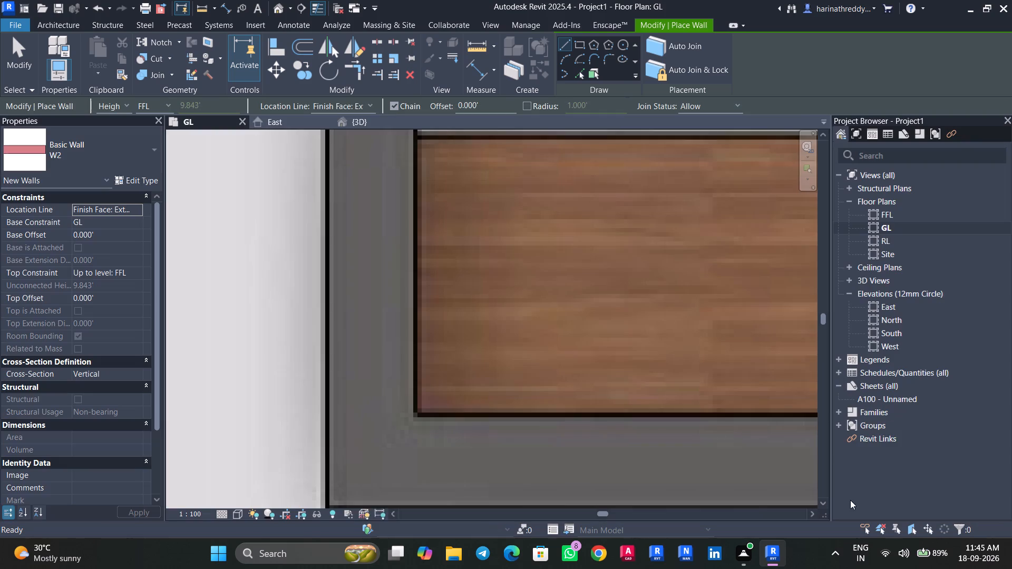
# Draw a W8 wall about 92.17' long along the corridor, from the master bedroom's wardrobe corner to the far flat's Bed Room-1 outer corner.
pyautogui.scroll(-5, 503, 279)
pyautogui.scroll(-1, 413, 393)
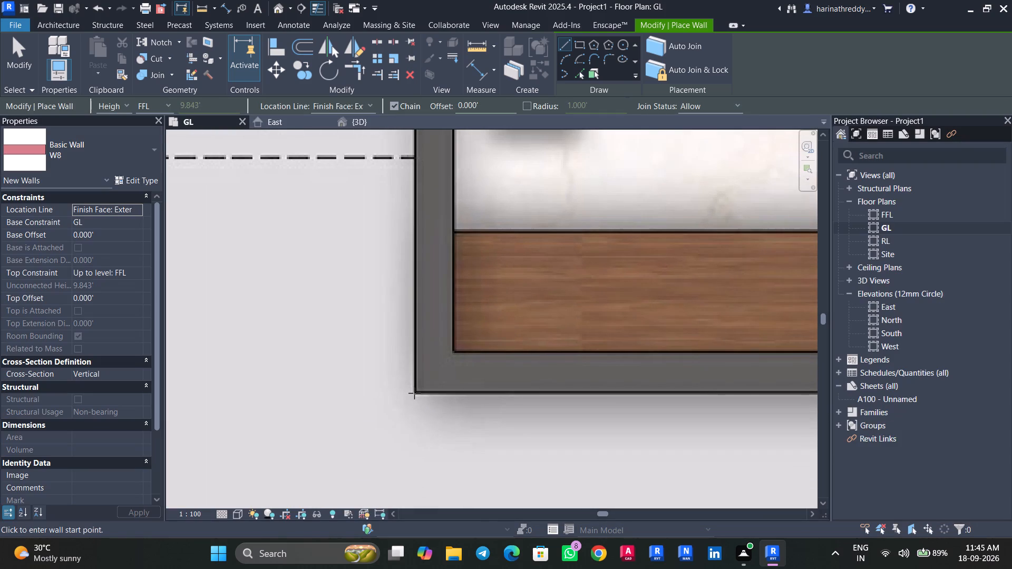
pyautogui.click(414, 393)
pyautogui.moveTo(407, 217); pyautogui.dragTo(400, 374, button='middle')
pyautogui.moveTo(406, 189); pyautogui.dragTo(411, 424, button='middle')
pyautogui.moveTo(422, 253); pyautogui.dragTo(424, 494, button='middle')
pyautogui.moveTo(431, 211); pyautogui.dragTo(405, 459, button='middle')
pyautogui.scroll(1, 405, 459)
pyautogui.scroll(-4, 390, 308)
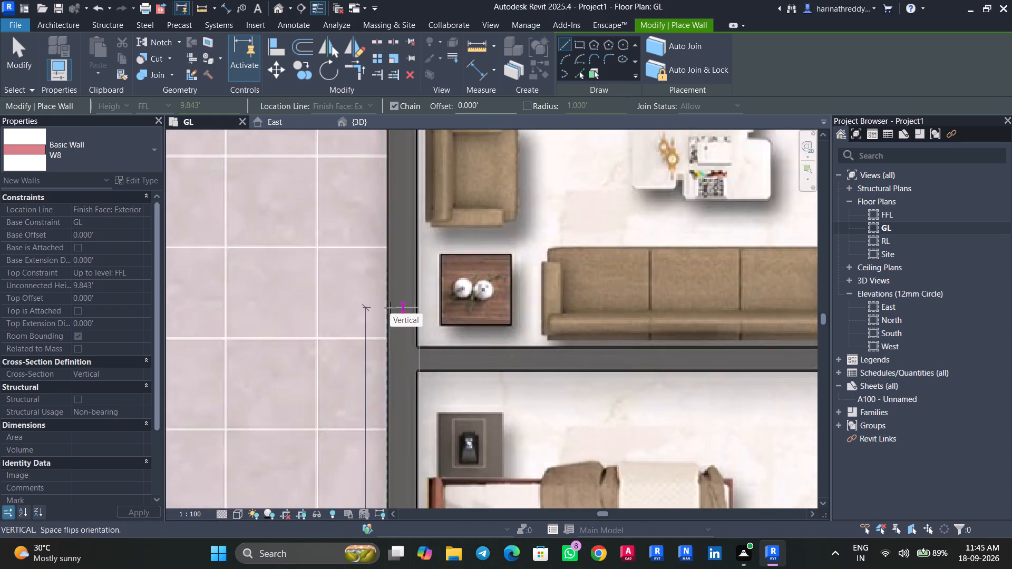
pyautogui.scroll(-2, 390, 308)
pyautogui.moveTo(390, 190); pyautogui.dragTo(396, 391, button='middle')
pyautogui.moveTo(397, 213); pyautogui.dragTo(355, 459, button='middle')
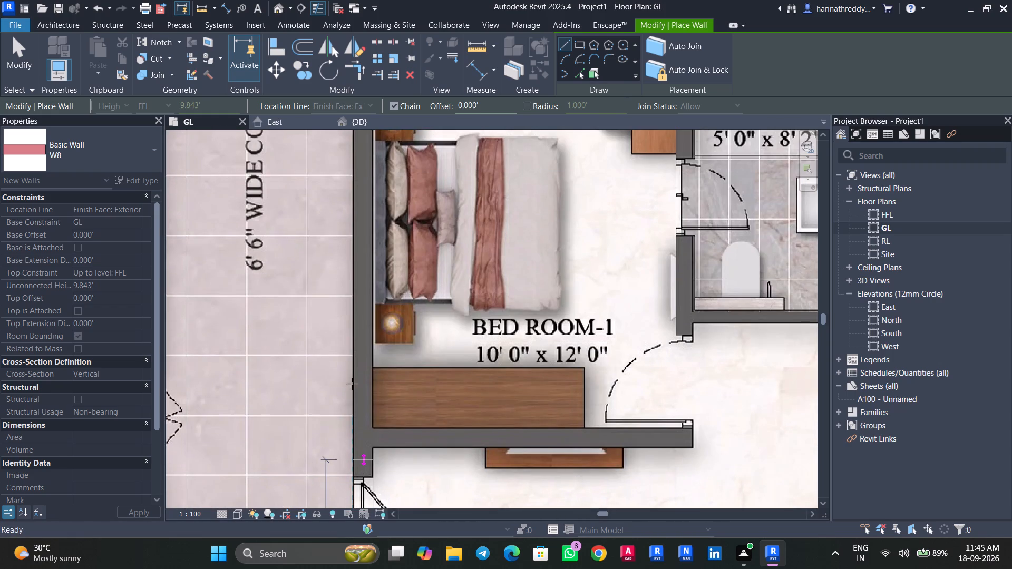
pyautogui.moveTo(357, 218); pyautogui.dragTo(359, 455, button='middle')
pyautogui.moveTo(370, 222); pyautogui.dragTo(349, 446, button='middle')
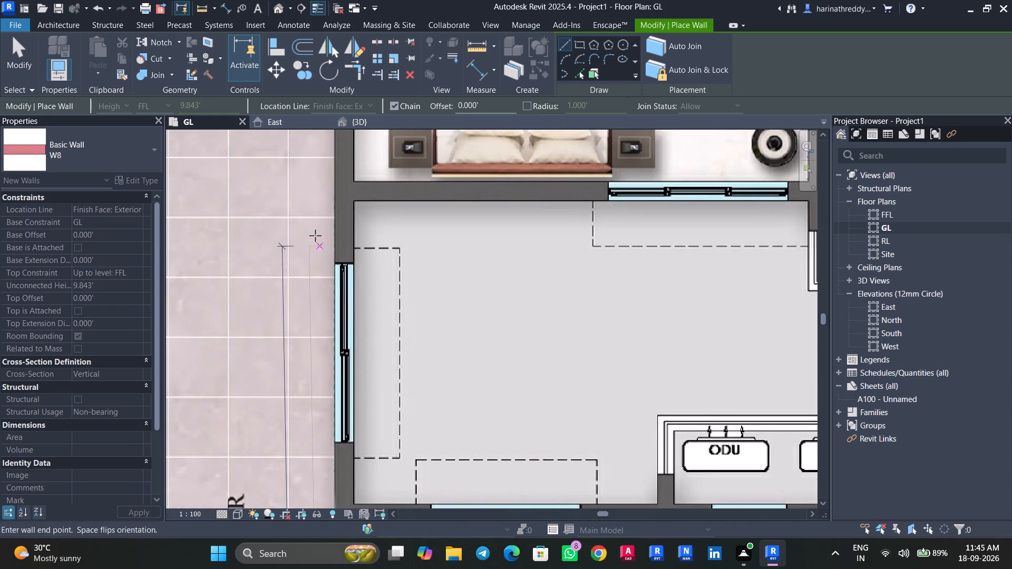
pyautogui.scroll(-7, 322, 220)
pyautogui.moveTo(322, 217); pyautogui.dragTo(324, 430, button='middle')
pyautogui.moveTo(322, 255); pyautogui.dragTo(322, 280, button='middle')
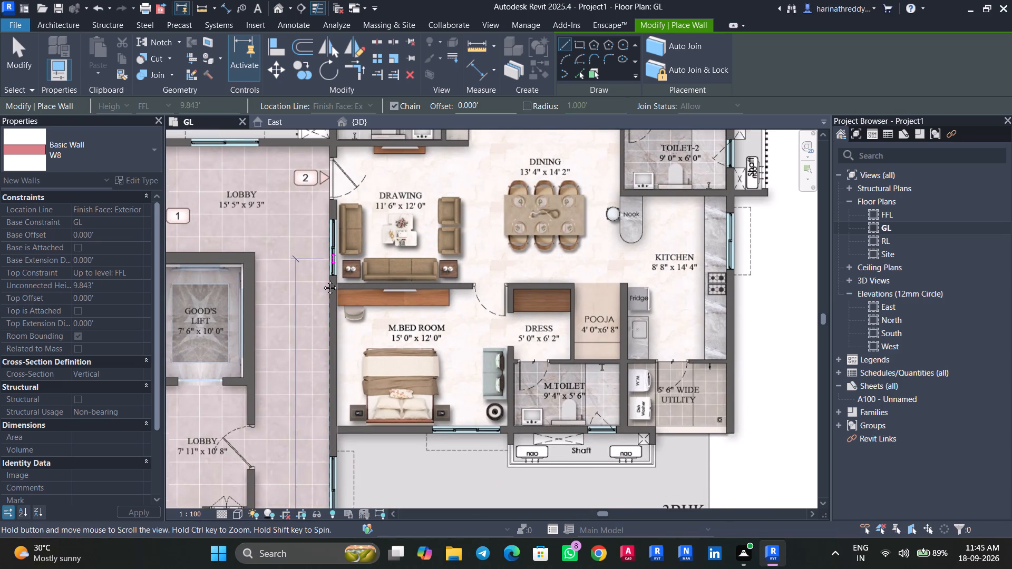
pyautogui.moveTo(322, 280); pyautogui.dragTo(322, 377, button='middle')
pyautogui.scroll(10, 320, 389)
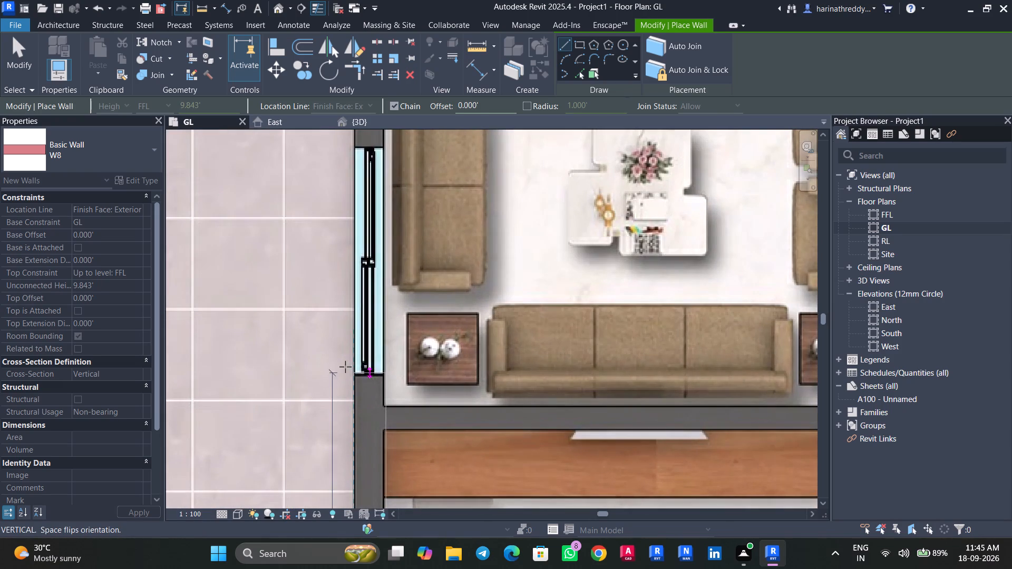
pyautogui.moveTo(373, 231); pyautogui.dragTo(324, 482, button='middle')
pyautogui.moveTo(323, 257); pyautogui.dragTo(295, 459, button='middle')
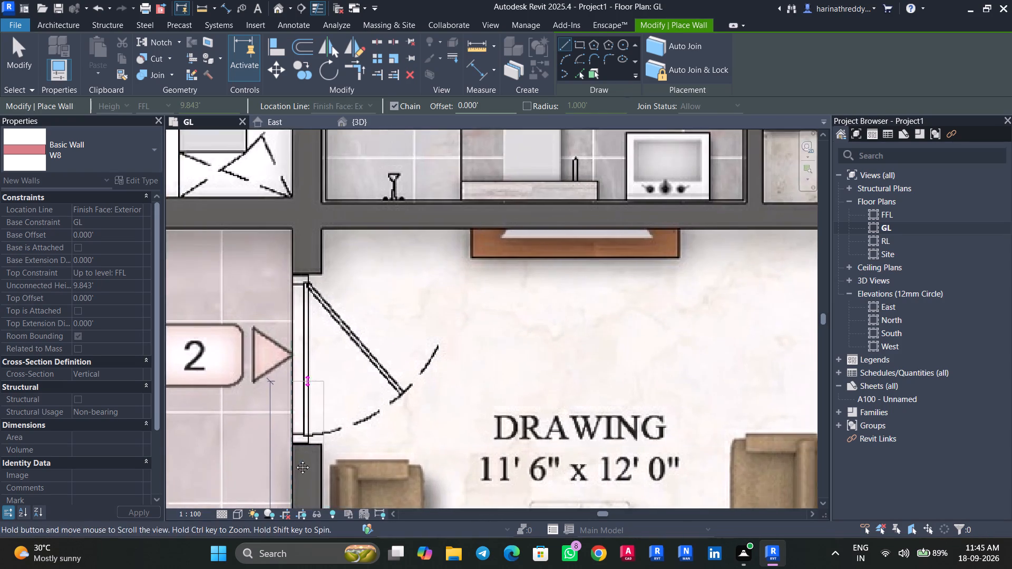
pyautogui.moveTo(295, 459); pyautogui.dragTo(299, 480, button='middle')
pyautogui.scroll(-6, 295, 248)
pyautogui.moveTo(295, 248); pyautogui.dragTo(289, 397, button='middle')
pyautogui.scroll(-4, 285, 252)
pyautogui.moveTo(285, 252); pyautogui.dragTo(279, 388, button='middle')
pyautogui.scroll(3, 284, 315)
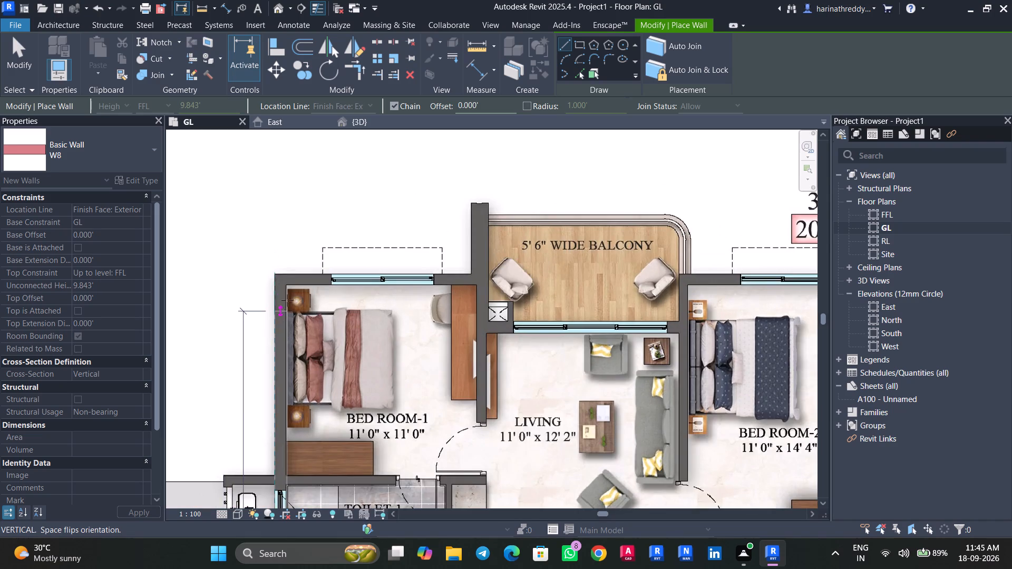
pyautogui.scroll(8, 280, 279)
pyautogui.scroll(-1, 280, 279)
pyautogui.click(283, 266)
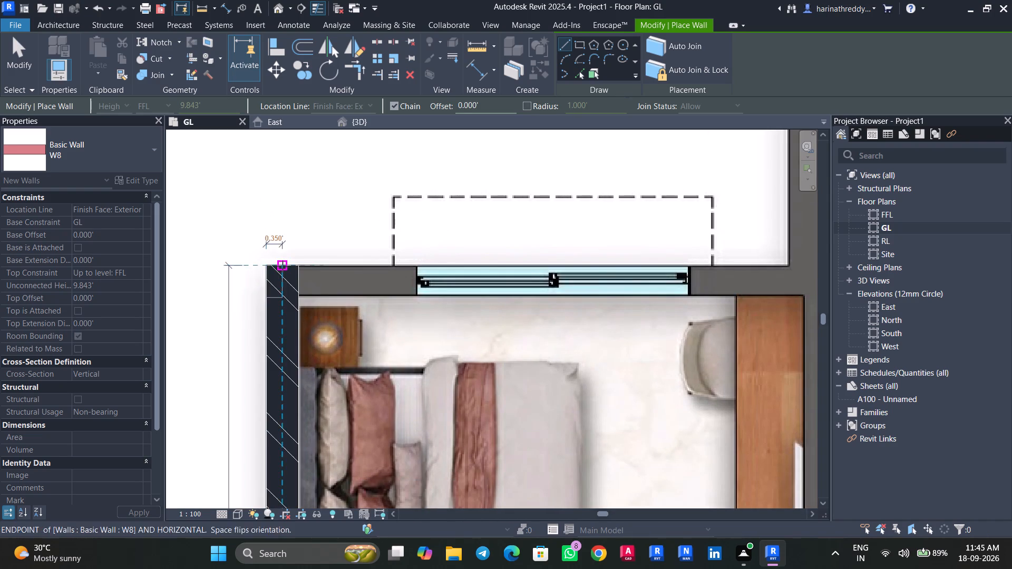
pyautogui.press('Escape')
pyautogui.press('Escape')
# Select the long corridor wall and examine how it fits the image outline along the flats.
pyautogui.scroll(-20, 346, 354)
pyautogui.scroll(-1, 346, 354)
pyautogui.moveTo(391, 409); pyautogui.dragTo(432, 250, button='middle')
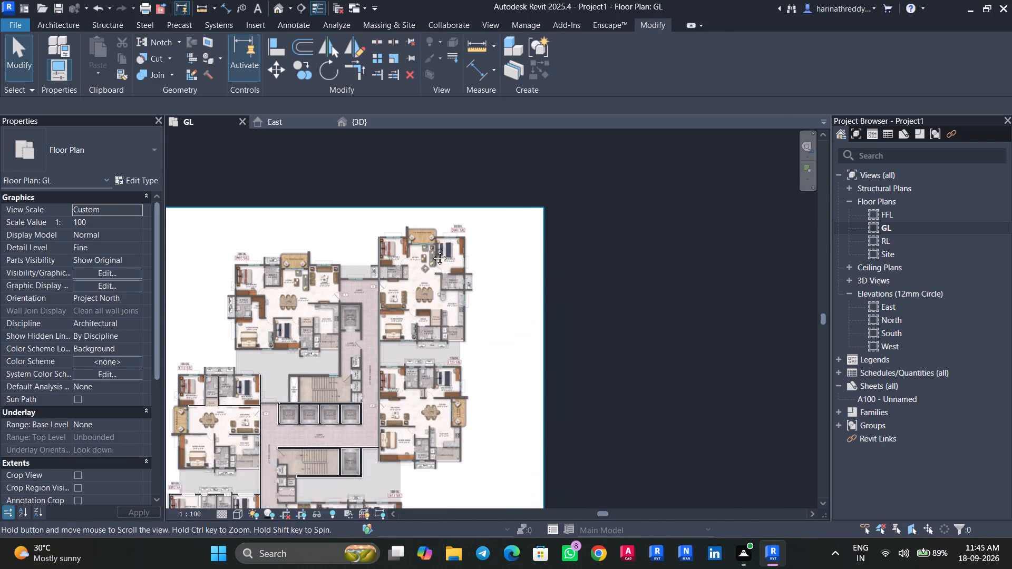
pyautogui.moveTo(432, 250); pyautogui.dragTo(447, 190, button='middle')
pyautogui.click(406, 299)
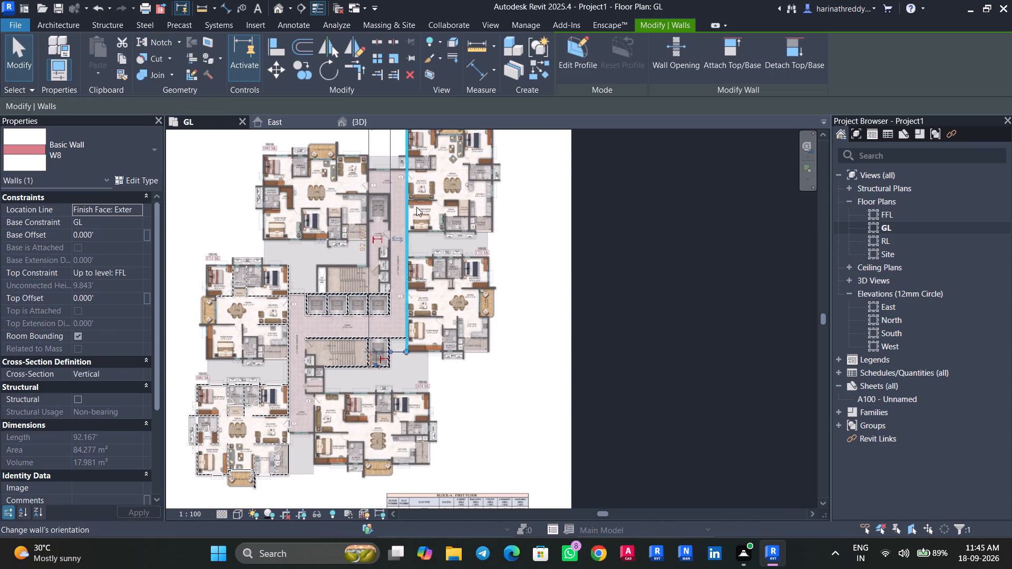
pyautogui.scroll(10, 421, 195)
pyautogui.press('Escape')
pyautogui.click(381, 374)
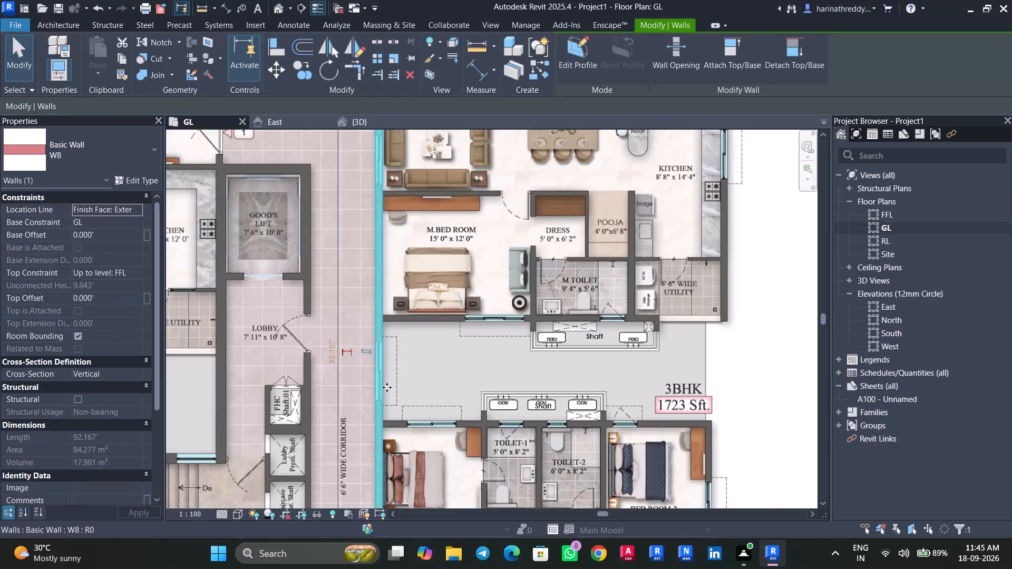
pyautogui.scroll(9, 387, 388)
pyautogui.moveTo(387, 425); pyautogui.dragTo(317, 182, button='middle')
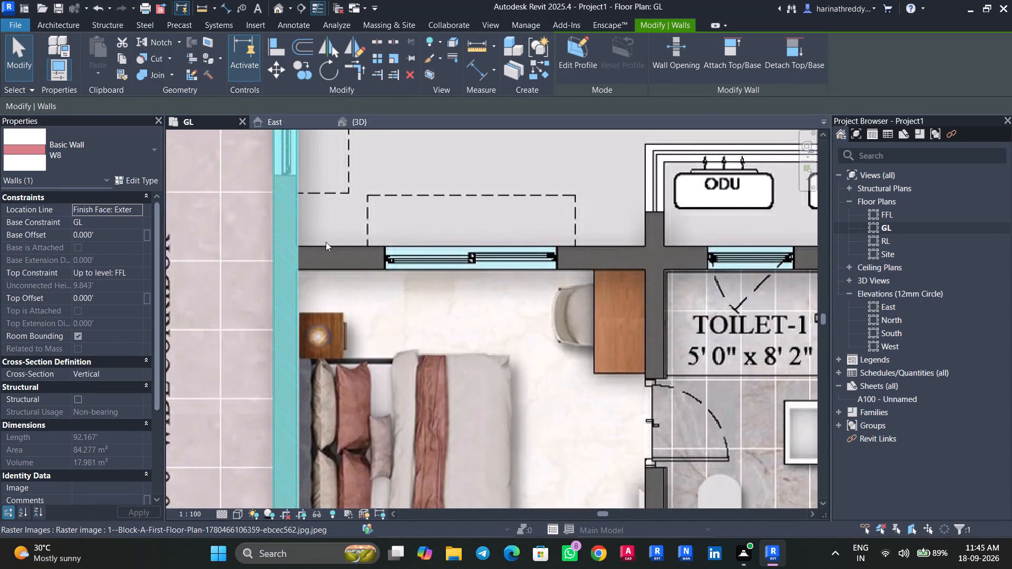
pyautogui.scroll(-19, 326, 242)
pyautogui.moveTo(377, 323); pyautogui.dragTo(460, 268, button='middle')
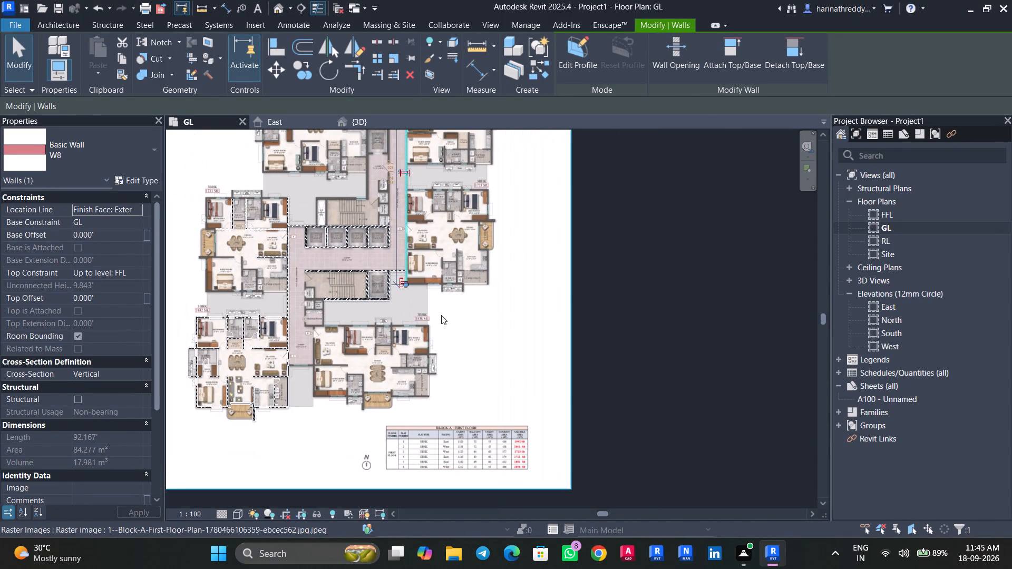
pyautogui.press('Escape')
# Draw a W8 wall from the corridor wall's end along the master bedroom and M.Toilet to the shaft's far outer corner at the utility.
pyautogui.scroll(16, 427, 277)
pyautogui.write('WA')
pyautogui.click(254, 281)
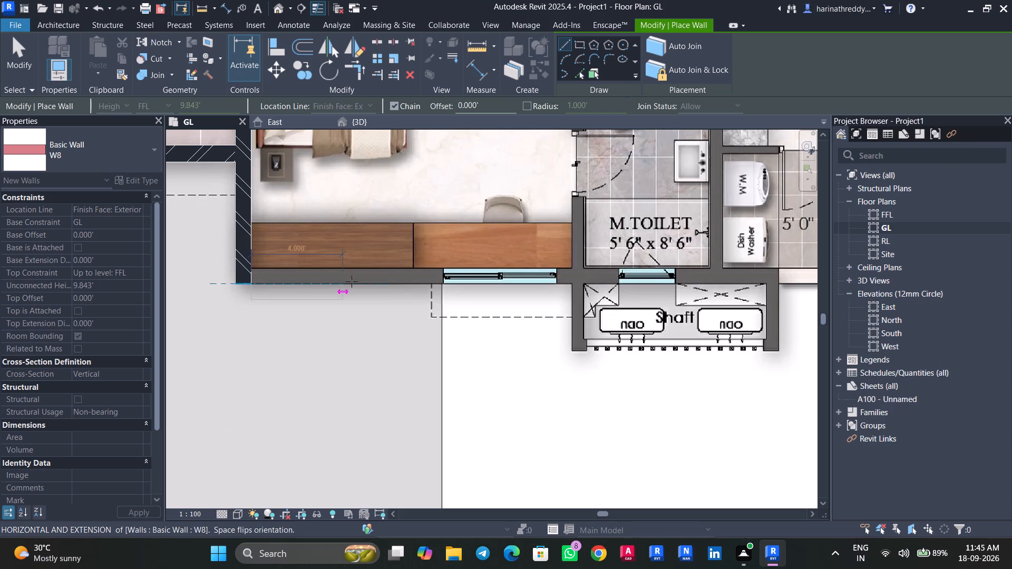
pyautogui.scroll(5, 410, 281)
pyautogui.press('space')
pyautogui.moveTo(543, 281); pyautogui.dragTo(293, 284, button='middle')
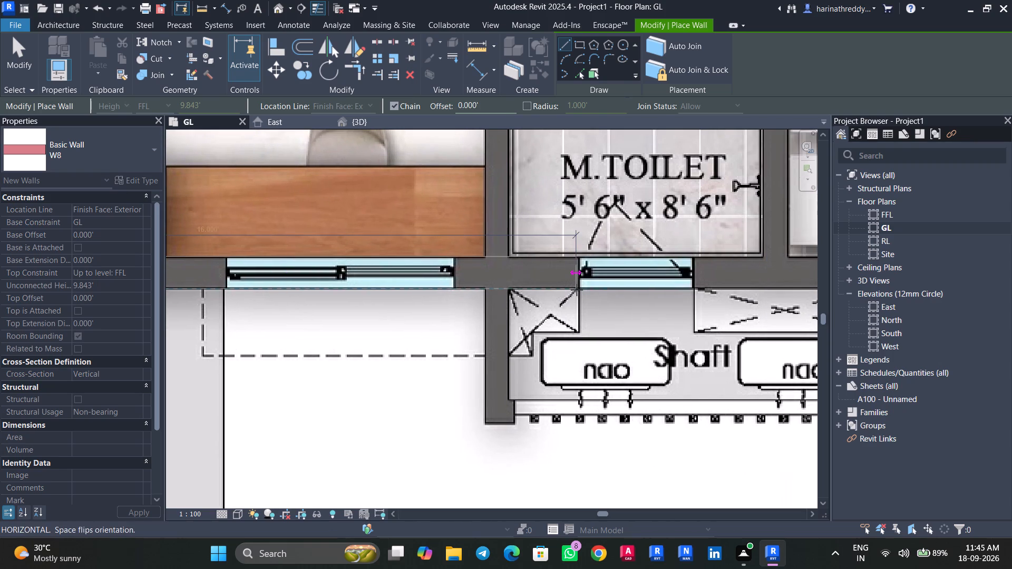
pyautogui.moveTo(577, 290); pyautogui.dragTo(295, 294, button='middle')
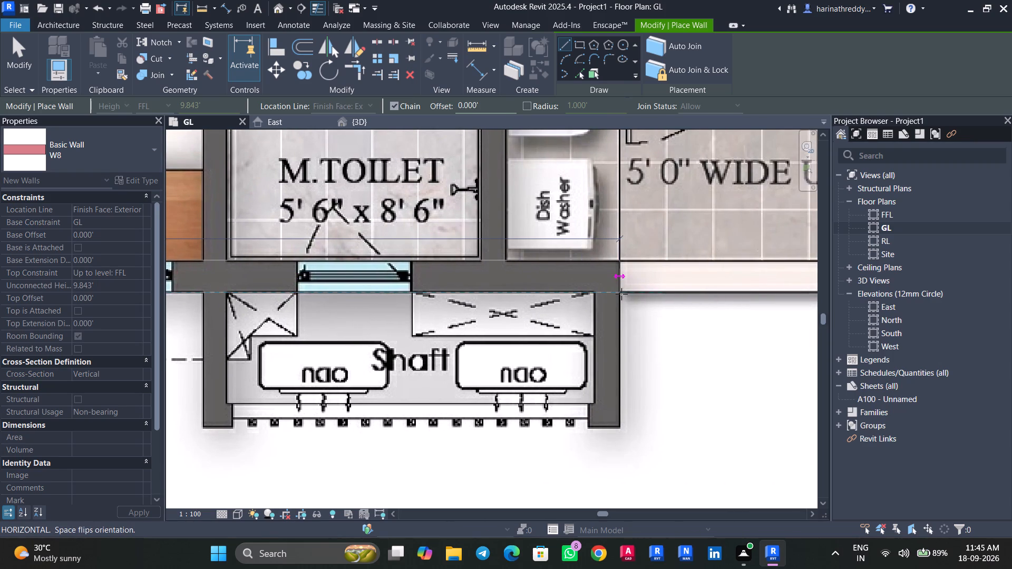
pyautogui.click(621, 294)
pyautogui.press('Escape')
# Draw a W8 wall about 33.68' long from the corridor wall along Bed Room-1 and both toilets to Bed Room-2's outer corner in the 1723 Sft flat.
pyautogui.scroll(1, 444, 359)
pyautogui.scroll(-4, 444, 360)
pyautogui.scroll(1, 445, 362)
pyautogui.scroll(-1, 445, 362)
pyautogui.scroll(1, 445, 362)
pyautogui.scroll(-13, 445, 362)
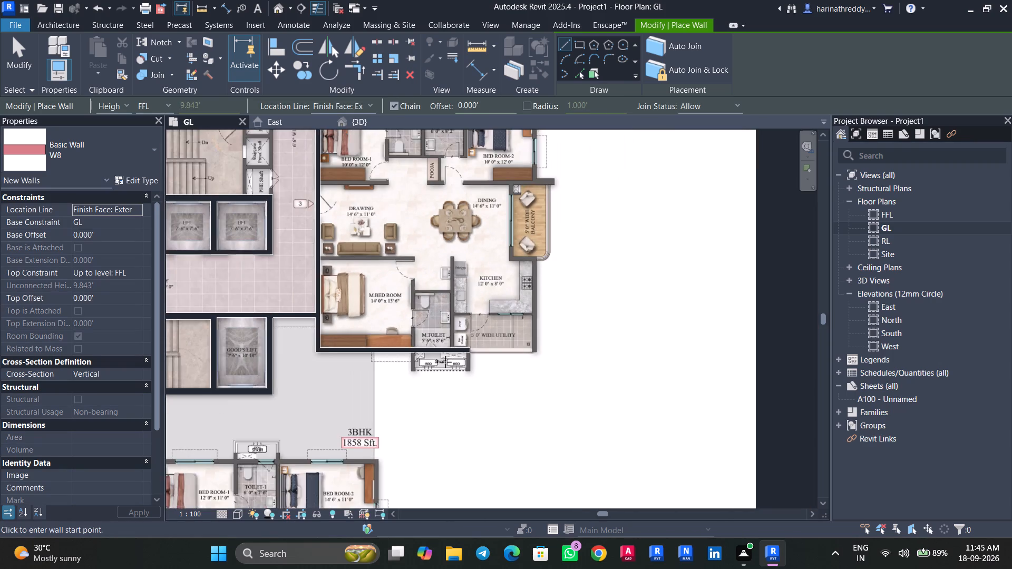
pyautogui.moveTo(412, 246); pyautogui.dragTo(415, 440, button='middle')
pyautogui.moveTo(352, 219); pyautogui.dragTo(349, 442, button='middle')
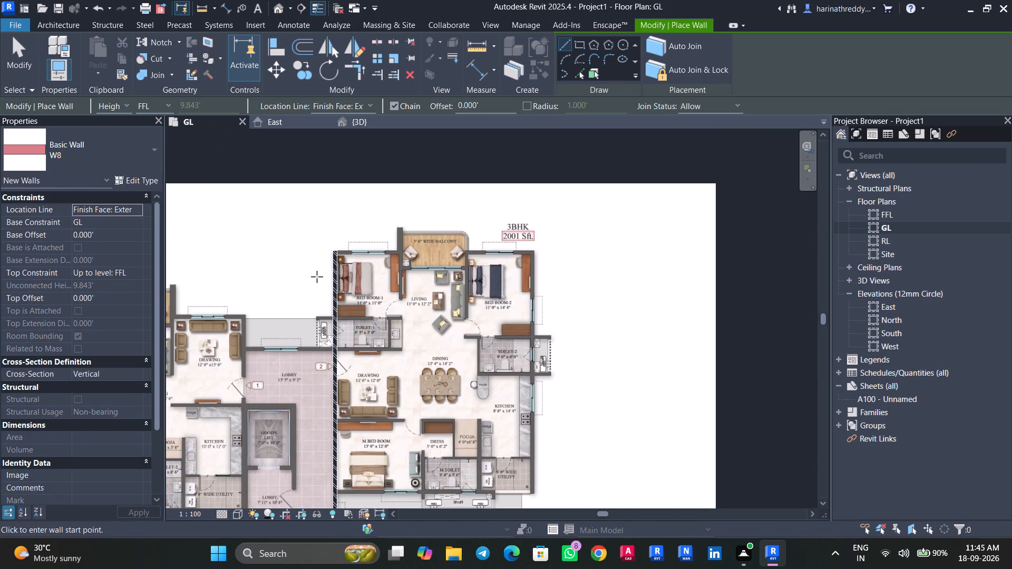
pyautogui.moveTo(398, 378); pyautogui.dragTo(377, 99, button='middle')
pyautogui.scroll(5, 300, 273)
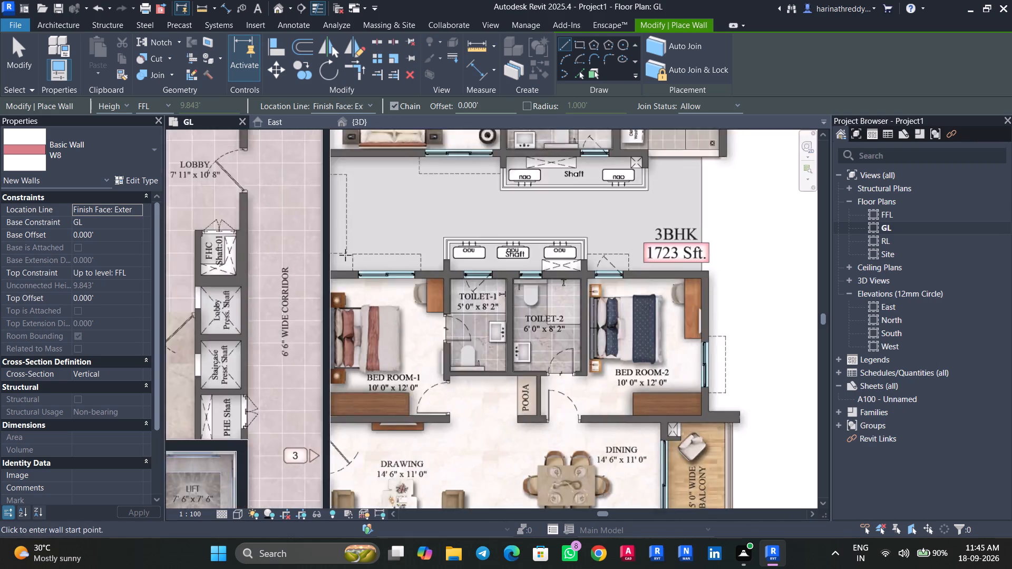
pyautogui.scroll(10, 345, 255)
pyautogui.click(279, 303)
pyautogui.press('space')
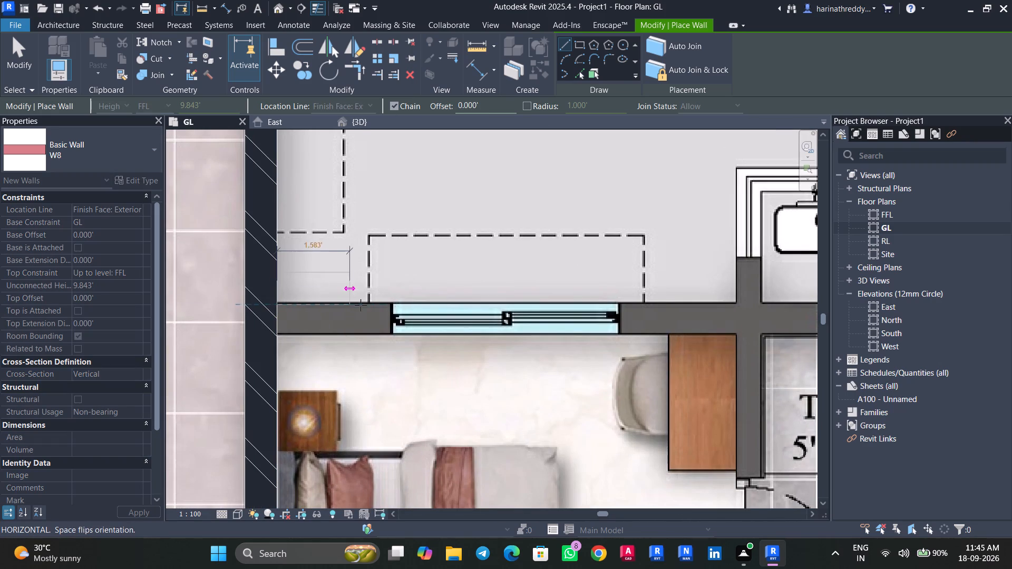
pyautogui.press('space')
pyautogui.scroll(6, 466, 309)
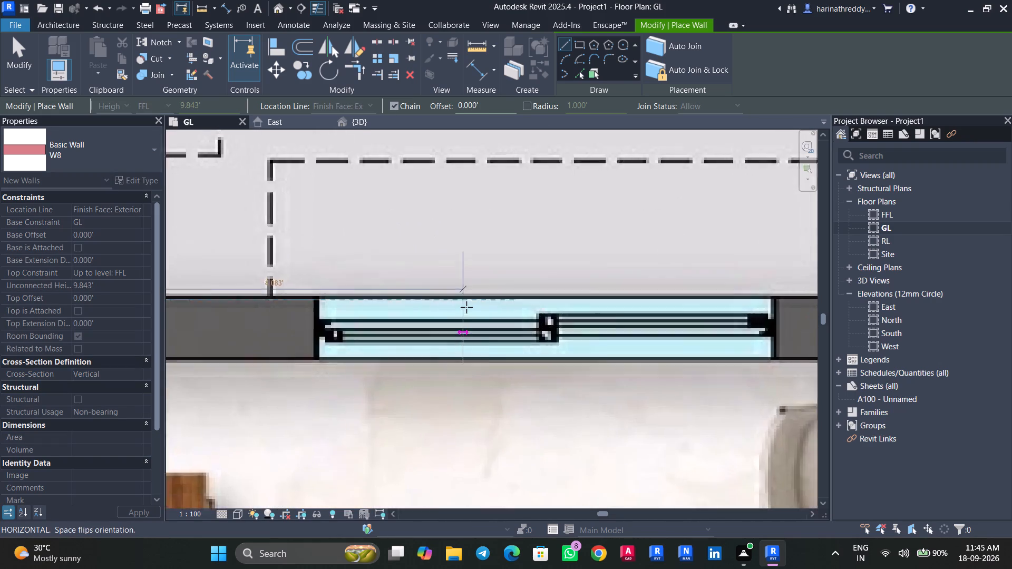
pyautogui.scroll(1, 466, 307)
pyautogui.scroll(-19, 468, 307)
pyautogui.moveTo(592, 303); pyautogui.dragTo(551, 300, button='middle')
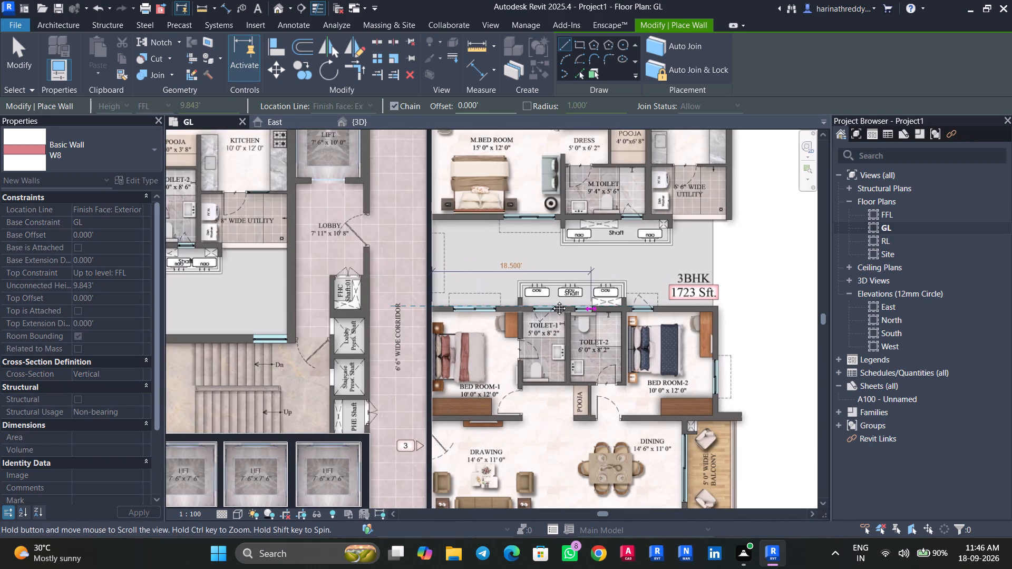
pyautogui.moveTo(551, 300); pyautogui.dragTo(419, 301, button='middle')
pyautogui.scroll(10, 552, 300)
pyautogui.scroll(-1, 544, 305)
pyautogui.scroll(8, 544, 305)
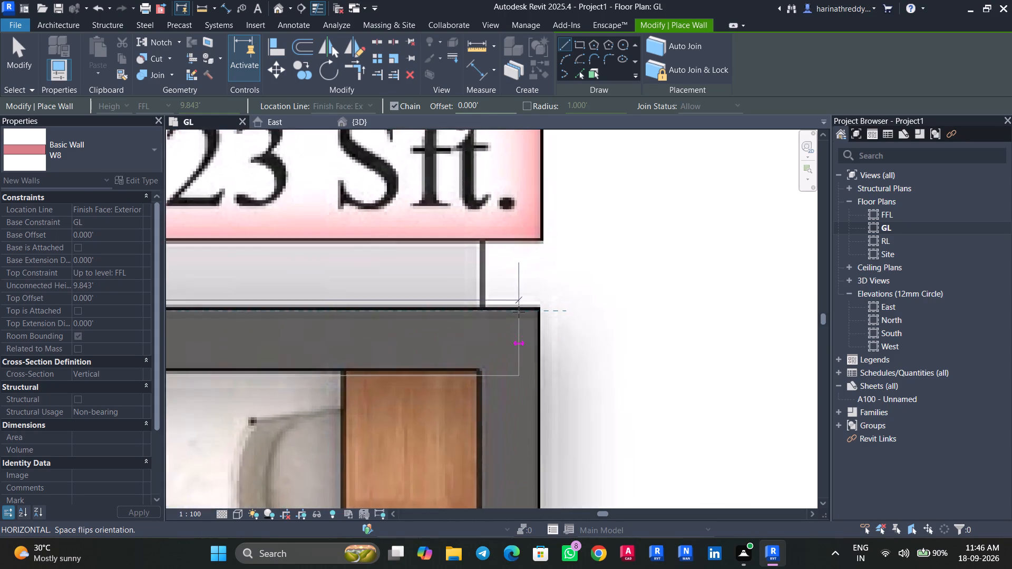
pyautogui.scroll(2, 519, 312)
pyautogui.click(547, 311)
pyautogui.press('Escape')
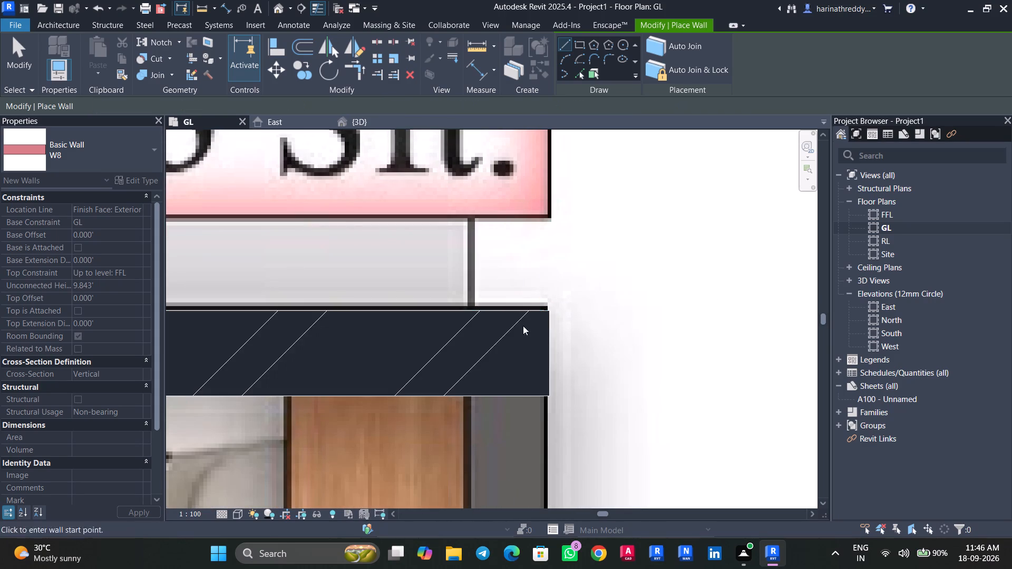
pyautogui.press('Escape')
# Nudge the new bedroom-side W8 wall up three increments onto the image outline.
pyautogui.click(514, 328)
pyautogui.press('Up')
pyautogui.press('Up')
pyautogui.press('Up')
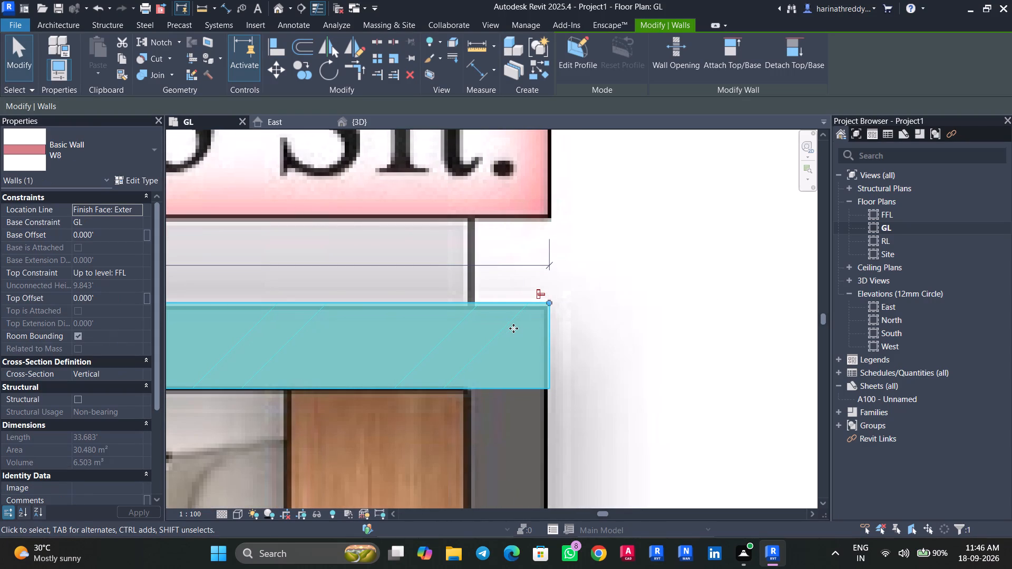
# Draw a W8 wall down Bed Room-2's outer side, from its corner to the thick wall above the balcony.
pyautogui.scroll(-10, 511, 326)
pyautogui.moveTo(548, 375); pyautogui.dragTo(602, 251, button='middle')
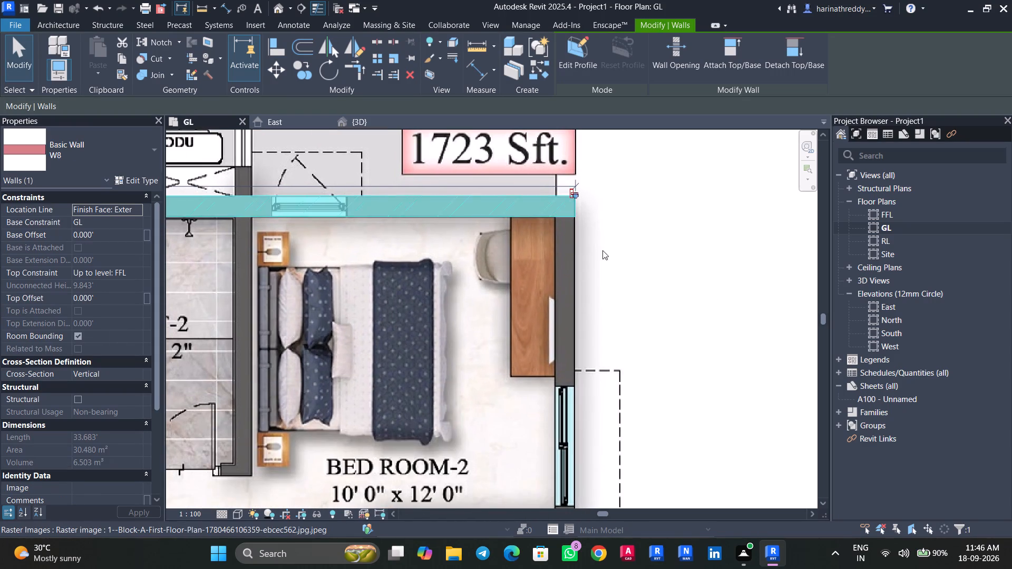
pyautogui.press('Escape')
pyautogui.press('w')
pyautogui.press('a')
pyautogui.click(574, 217)
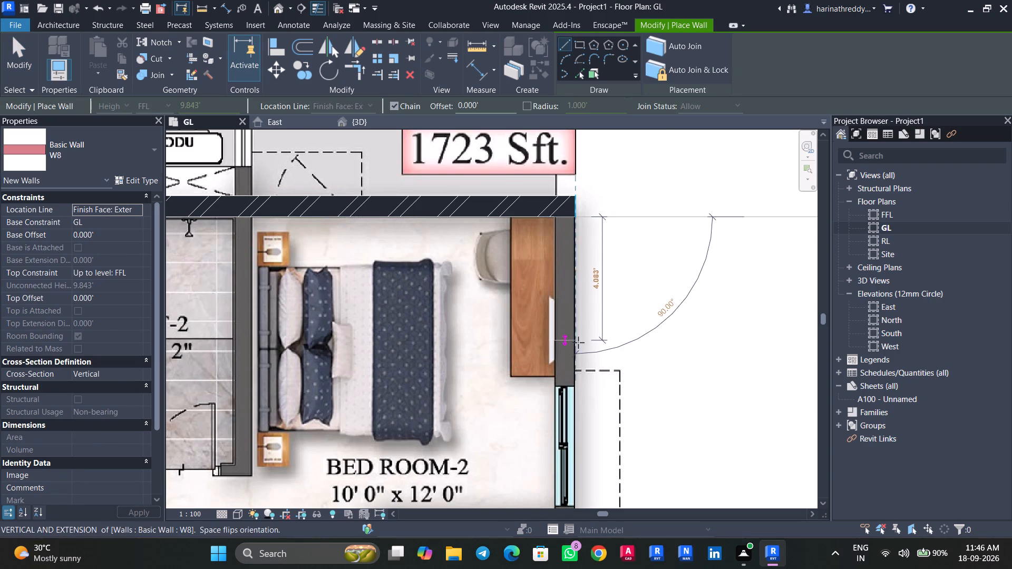
pyautogui.moveTo(580, 362); pyautogui.dragTo(540, 79, button='middle')
pyautogui.scroll(5, 536, 289)
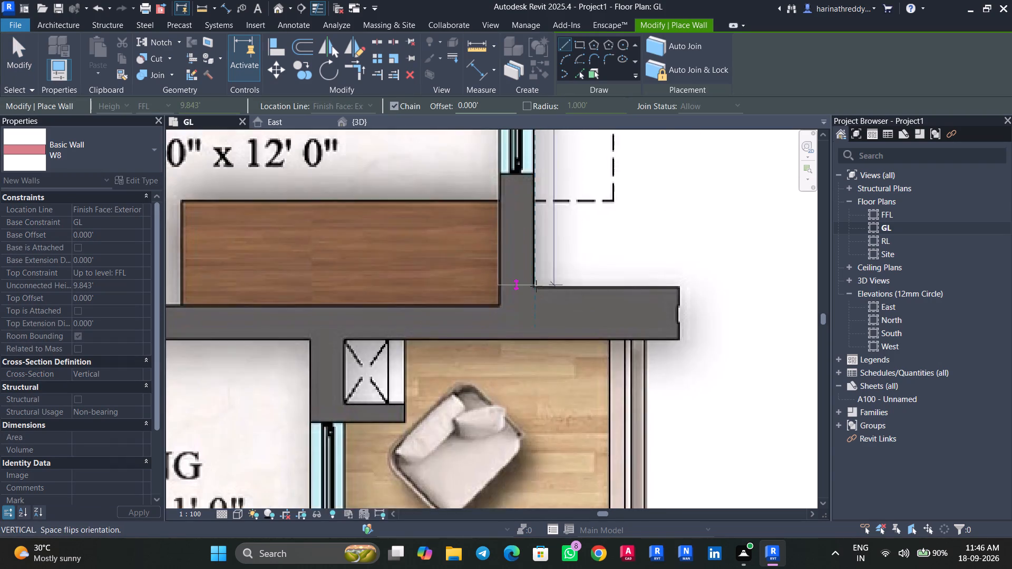
pyautogui.scroll(3, 536, 286)
pyautogui.click(535, 286)
pyautogui.press('Escape')
pyautogui.press('Escape')
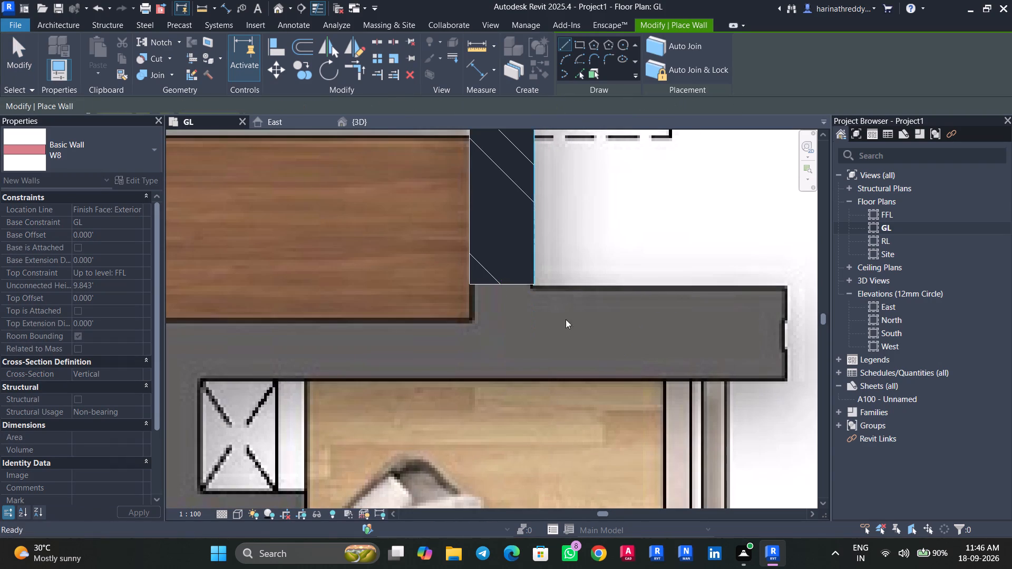
# Draw a W4 wall about 3.45' long above the balcony, from the projecting wall's outer end to Bed Room-2's W8 wall.
pyautogui.write('WA')
pyautogui.click(113, 166)
pyautogui.scroll(3, 63, 237)
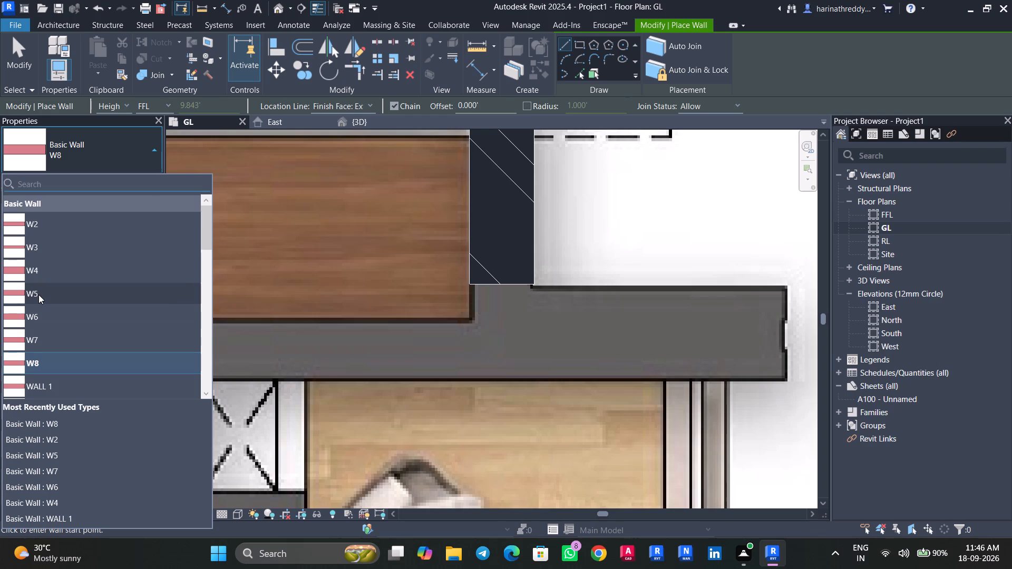
pyautogui.click(41, 276)
pyautogui.moveTo(755, 289); pyautogui.dragTo(612, 307, button='middle')
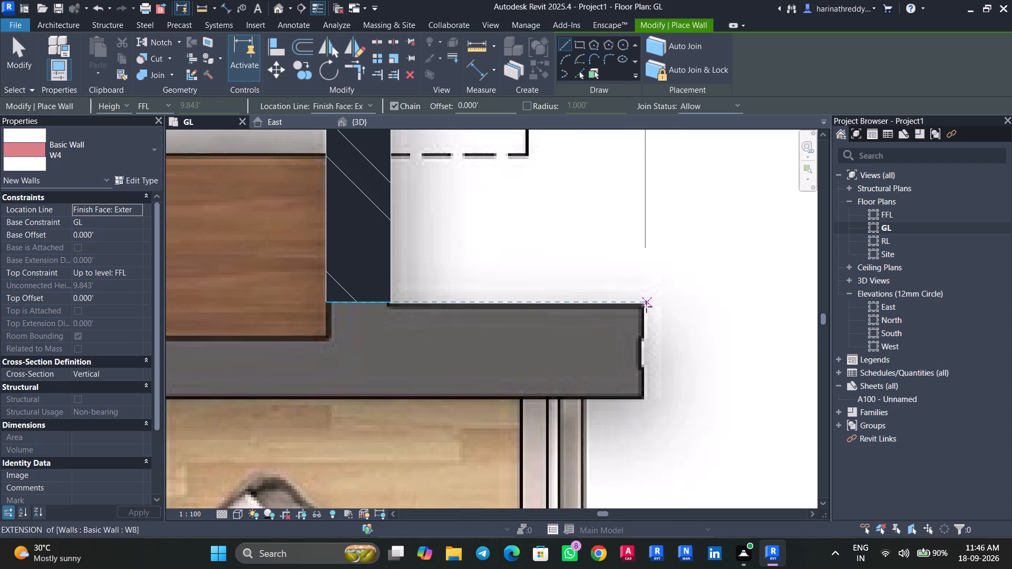
pyautogui.click(642, 307)
pyautogui.press('space')
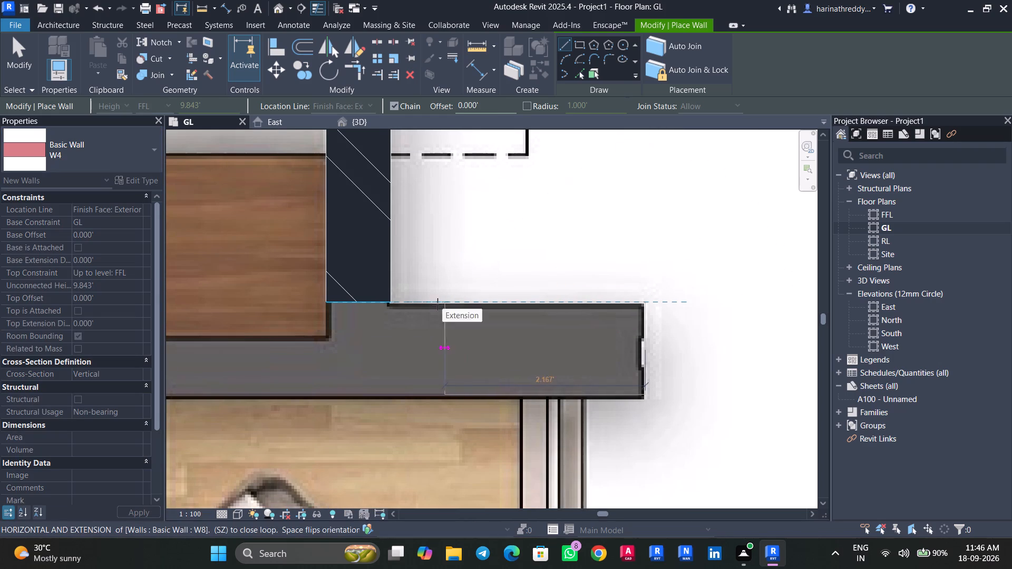
pyautogui.click(330, 306)
pyautogui.press('Escape')
pyautogui.press('Escape')
pyautogui.press('Escape')
pyautogui.click(353, 329)
pyautogui.moveTo(376, 366); pyautogui.dragTo(446, 327, button='middle')
pyautogui.press('Escape')
pyautogui.click(482, 327)
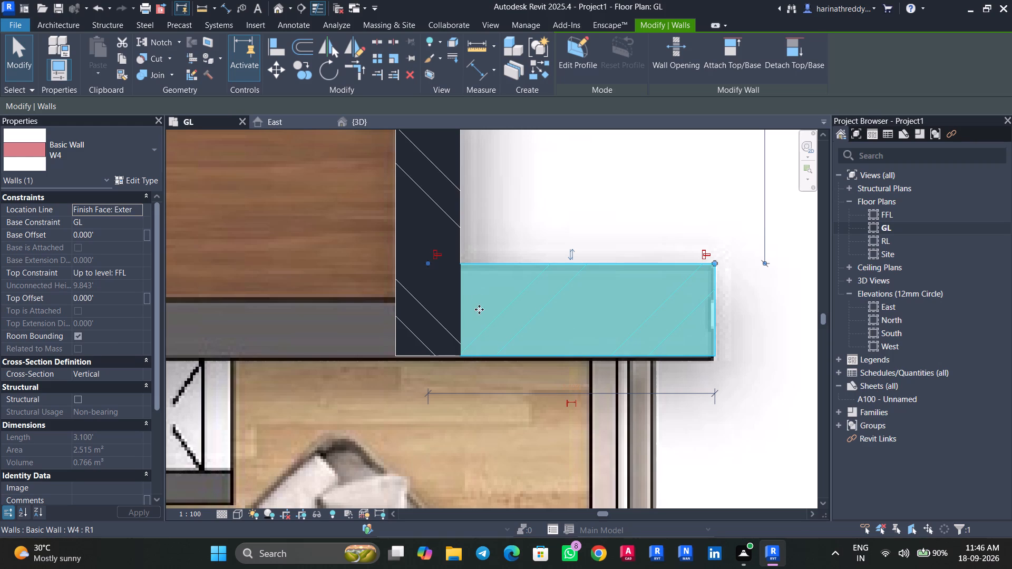
pyautogui.press('Escape')
pyautogui.press('Escape')
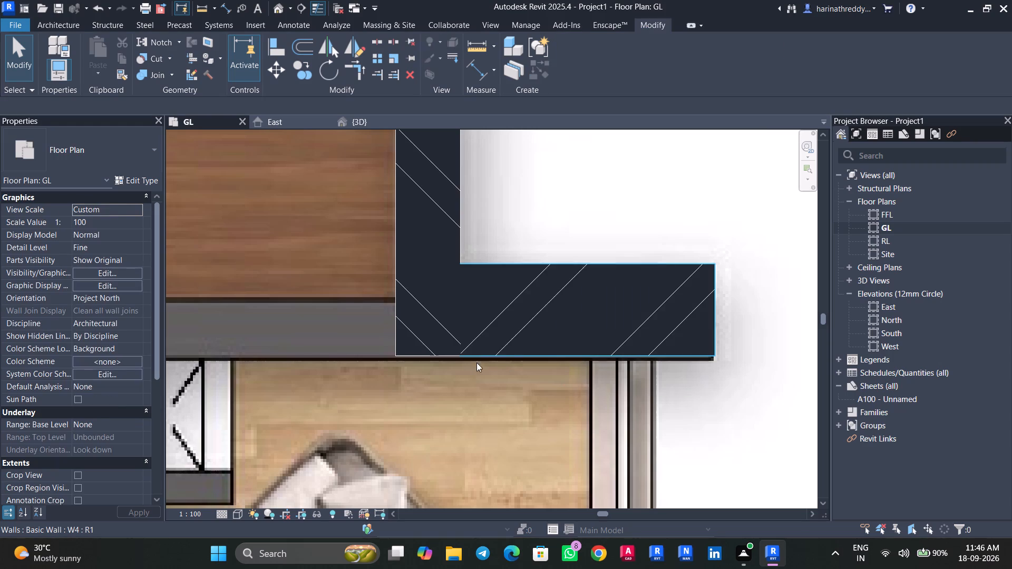
pyautogui.click(496, 347)
pyautogui.press('Escape')
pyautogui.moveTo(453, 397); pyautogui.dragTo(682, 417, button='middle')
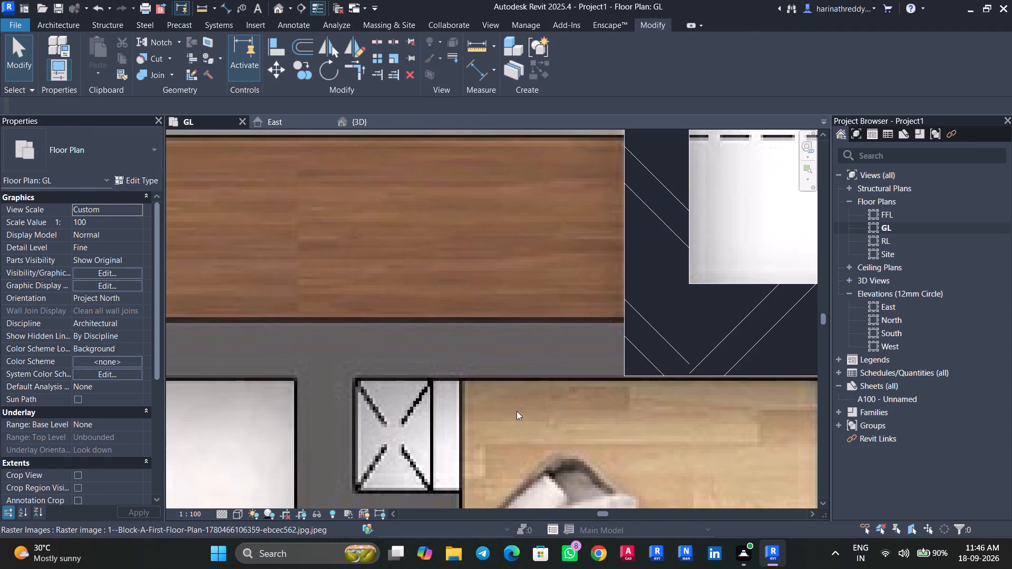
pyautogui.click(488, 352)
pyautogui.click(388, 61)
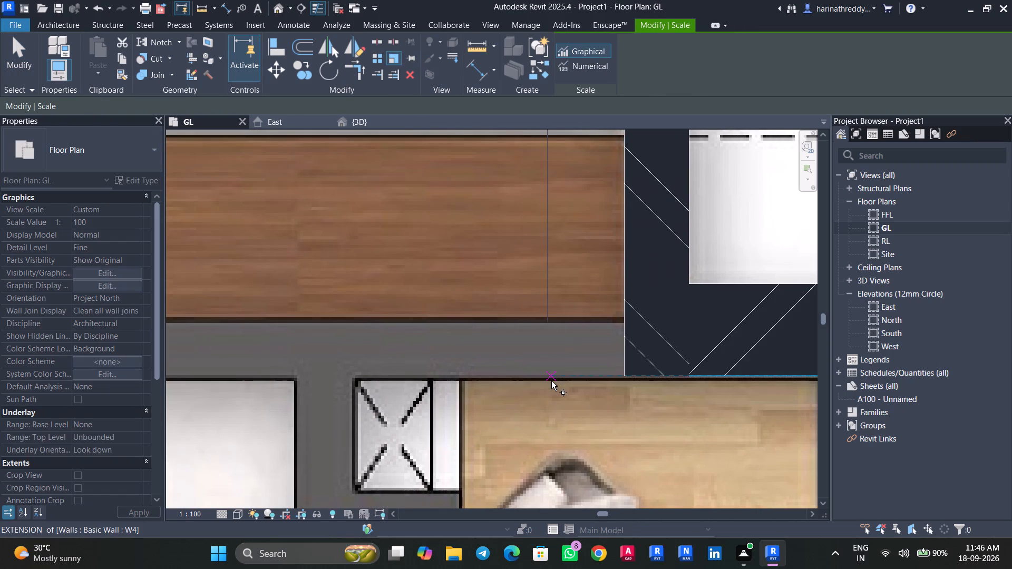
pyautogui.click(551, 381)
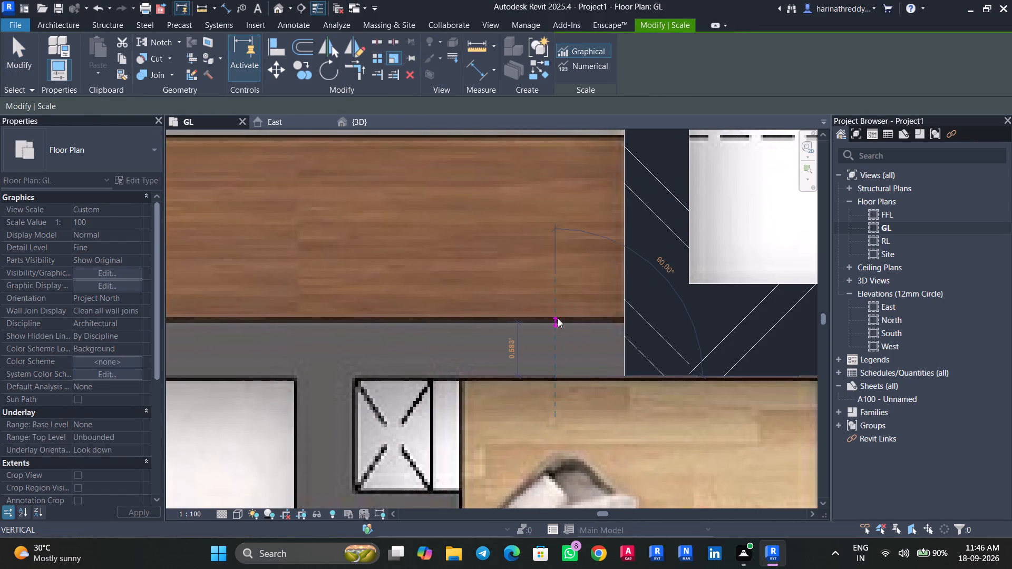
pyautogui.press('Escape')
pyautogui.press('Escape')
# Draw a W2 wall about 10.93' long between Bed Room-2 and Dining, from the W8 wall corner to the bedroom's door jamb.
pyautogui.write('WA')
pyautogui.click(109, 157)
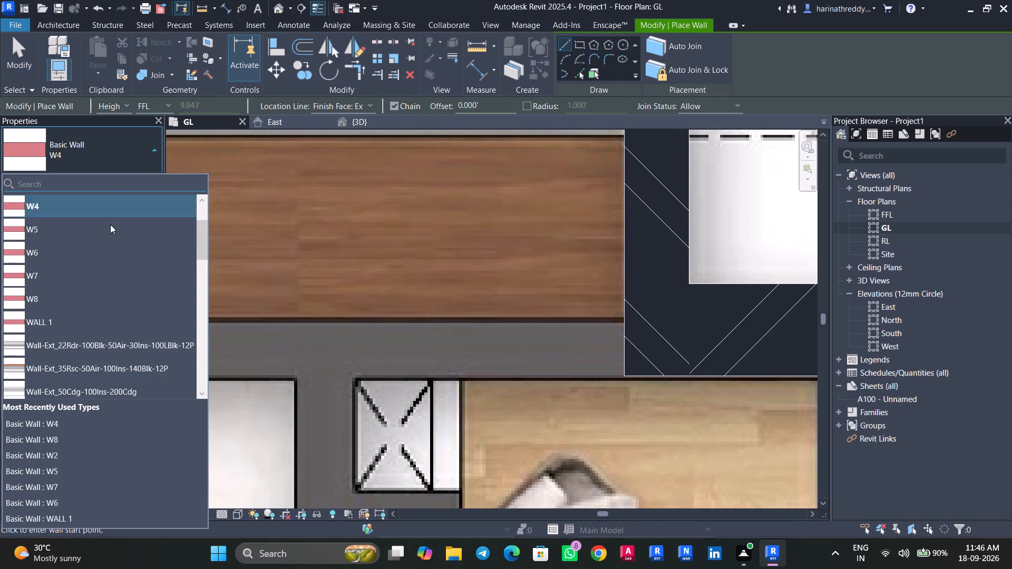
pyautogui.click(101, 234)
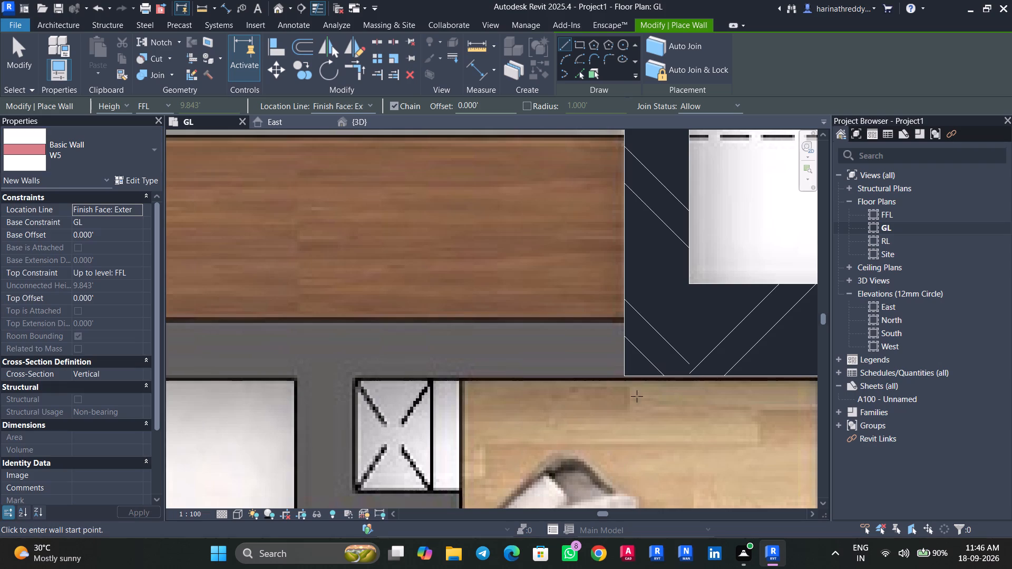
pyautogui.click(624, 376)
pyautogui.press('Escape')
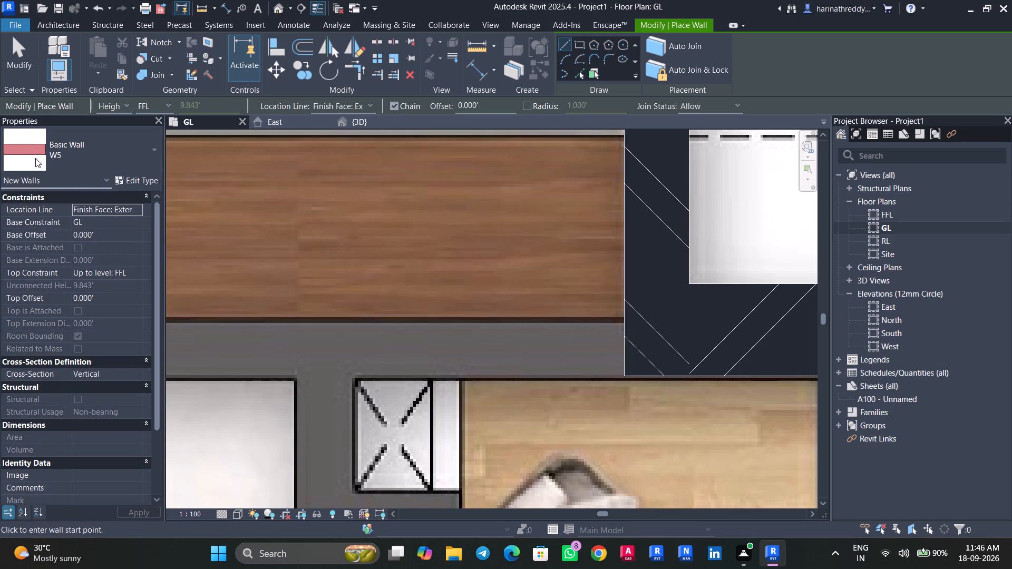
pyautogui.click(28, 125)
pyautogui.click(23, 155)
pyautogui.scroll(5, 28, 214)
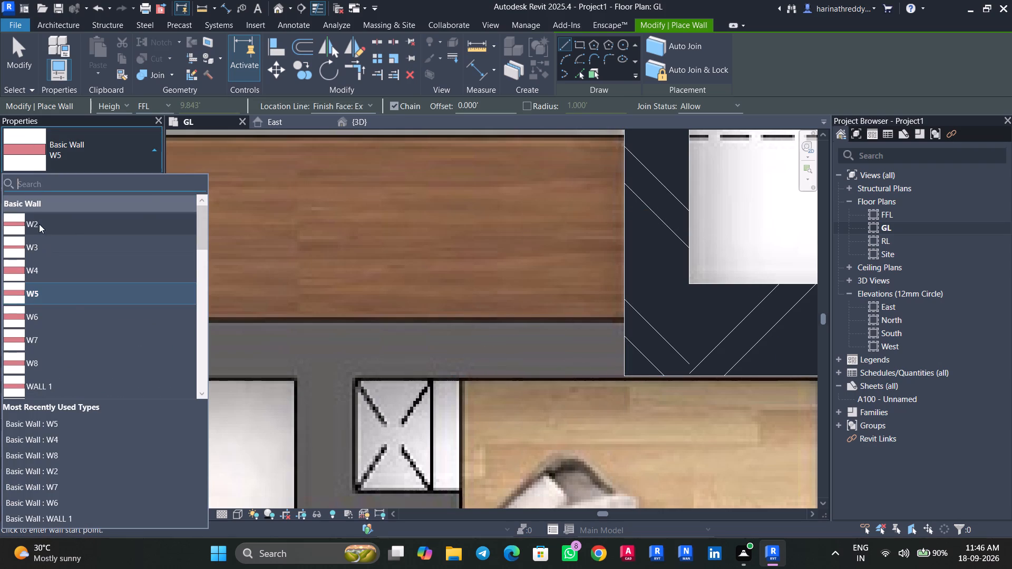
pyautogui.click(39, 224)
pyautogui.click(622, 378)
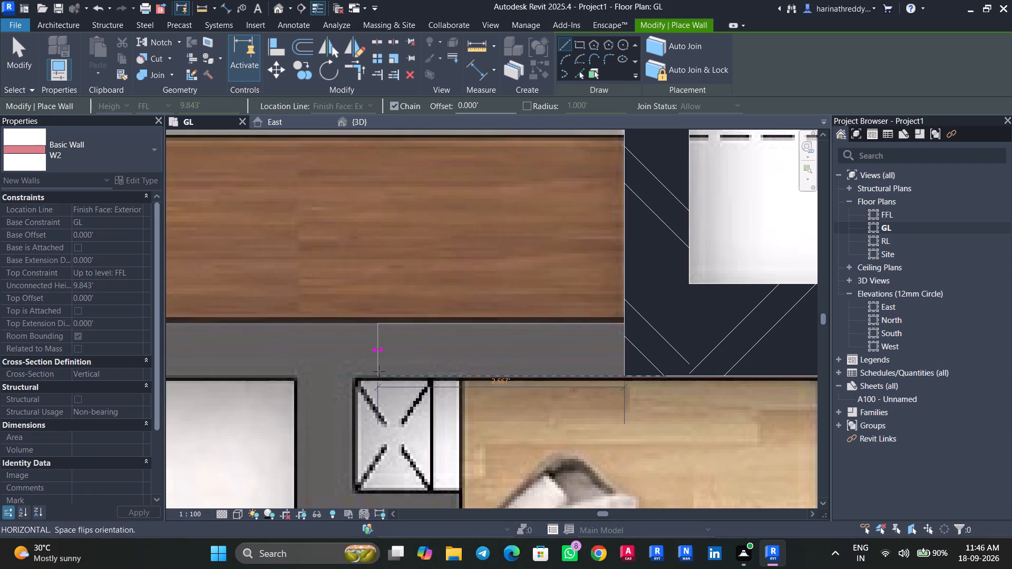
pyautogui.scroll(-4, 375, 370)
pyautogui.moveTo(375, 370); pyautogui.dragTo(658, 370, button='middle')
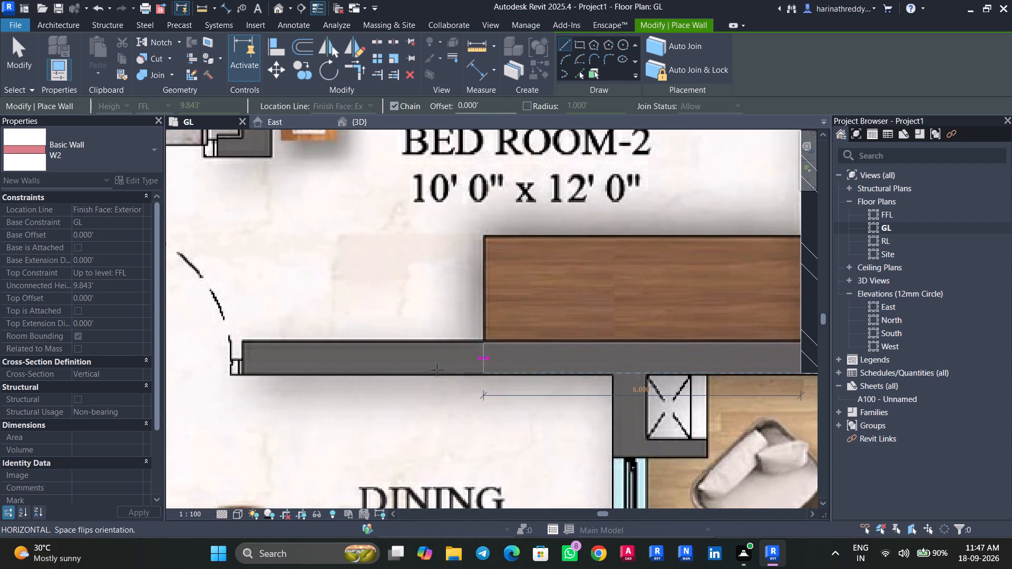
pyautogui.moveTo(314, 371); pyautogui.dragTo(445, 377, button='middle')
pyautogui.scroll(5, 346, 377)
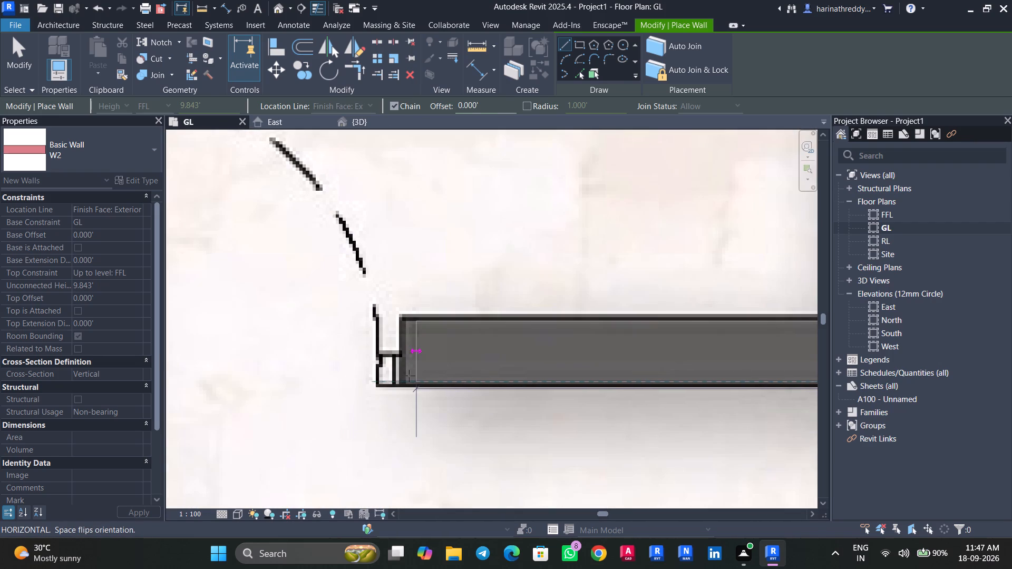
pyautogui.click(402, 376)
pyautogui.press('Escape')
pyautogui.press('Escape')
# Extend the W2 wall's door-side end past the pooja and Bed Room-1 to meet the corridor wall.
pyautogui.click(535, 347)
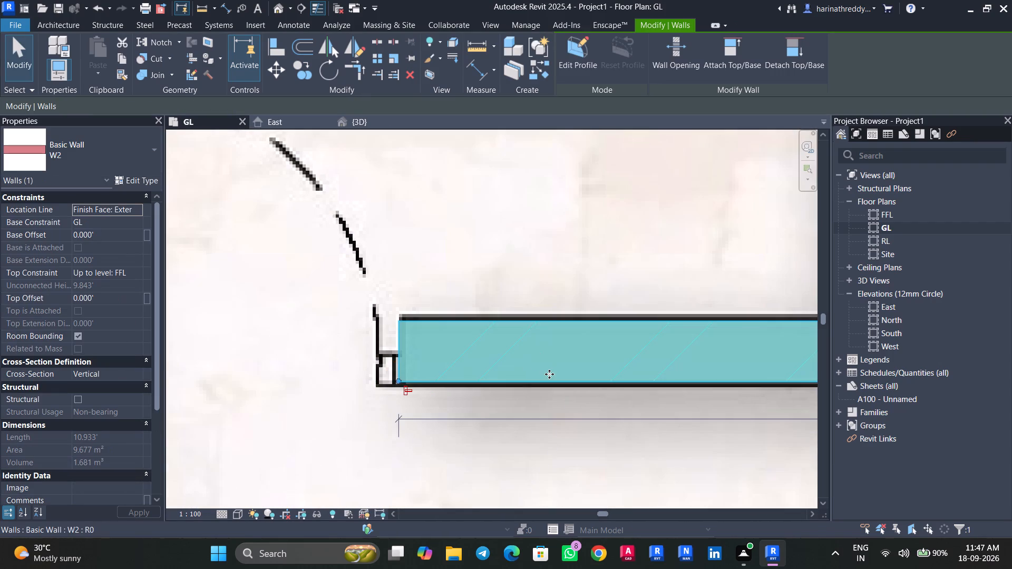
pyautogui.moveTo(549, 374); pyautogui.dragTo(308, 370, button='middle')
pyautogui.scroll(-8, 319, 372)
pyautogui.scroll(2, 322, 374)
pyautogui.scroll(-2, 322, 374)
pyautogui.moveTo(363, 406); pyautogui.dragTo(408, 377, button='middle')
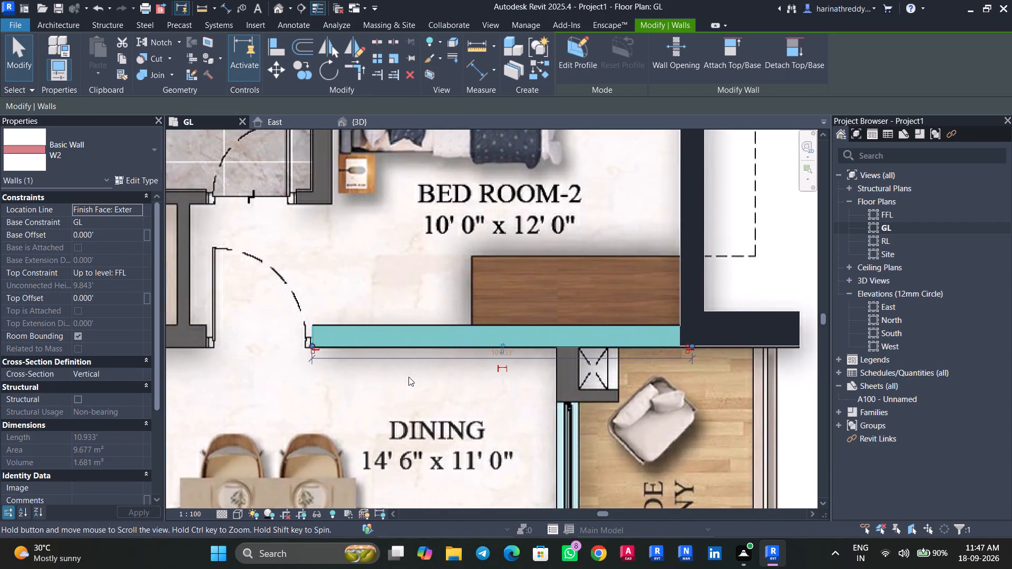
pyautogui.scroll(-9, 395, 380)
pyautogui.moveTo(304, 388); pyautogui.dragTo(496, 397, button='middle')
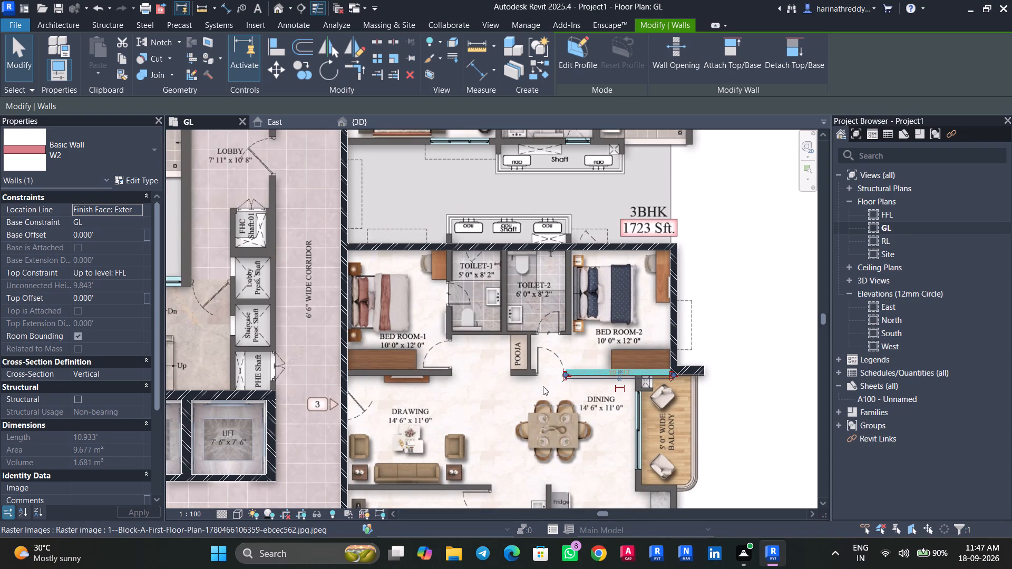
pyautogui.moveTo(565, 373); pyautogui.dragTo(344, 378)
pyautogui.scroll(6, 382, 379)
pyautogui.press('Escape')
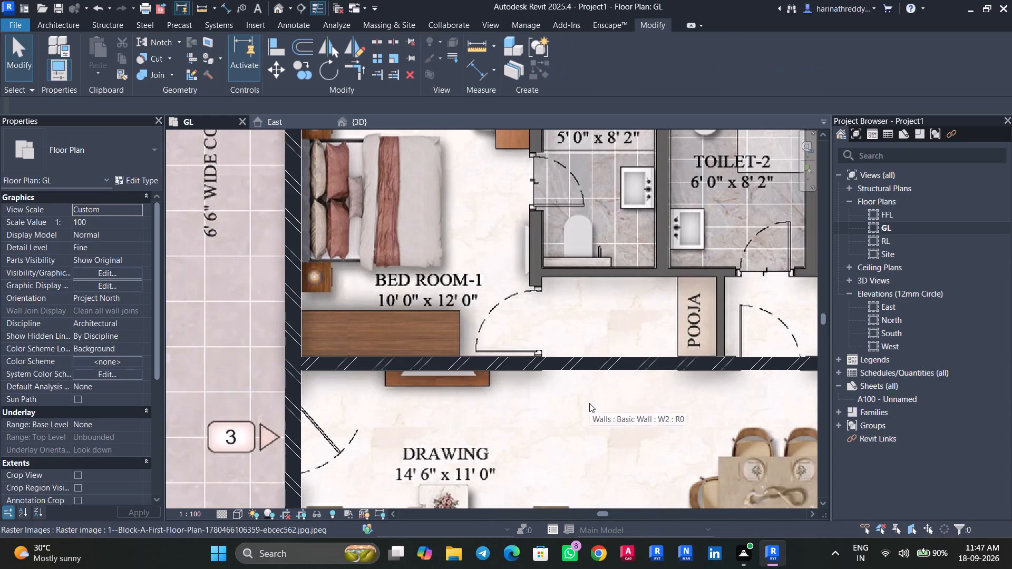
# Split the W2 wall at Bed Room-1's door end and at the pooja's near side, and delete the segment between.
pyautogui.scroll(-3, 589, 403)
pyautogui.click(591, 379)
pyautogui.scroll(2, 600, 395)
pyautogui.scroll(-1, 601, 395)
pyautogui.scroll(6, 601, 395)
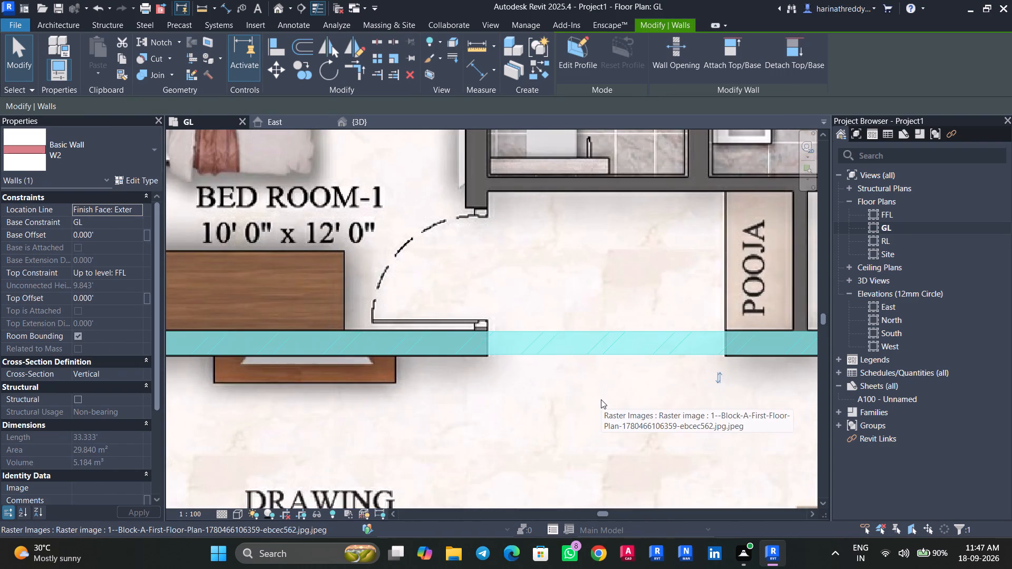
pyautogui.moveTo(601, 399); pyautogui.dragTo(453, 410, button='middle')
pyautogui.write('SL')
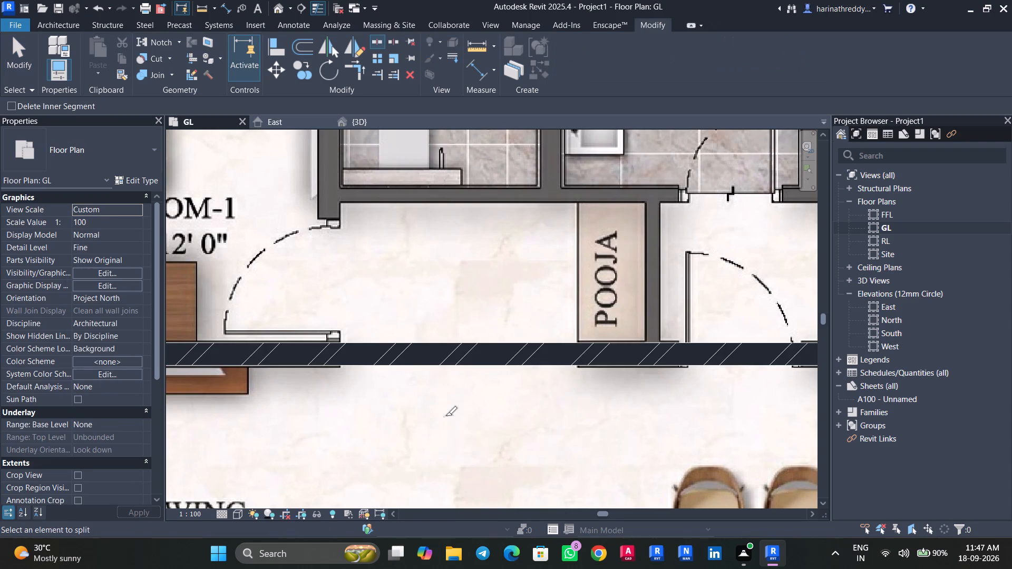
pyautogui.click(344, 354)
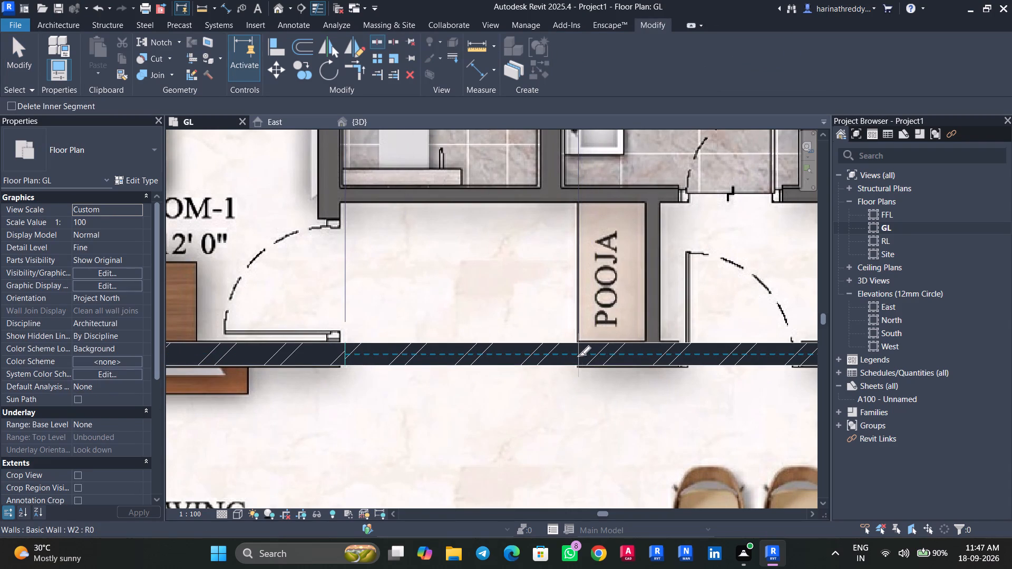
pyautogui.click(578, 356)
pyautogui.press('Escape')
pyautogui.press('Escape')
pyautogui.click(499, 366)
pyautogui.press('Delete')
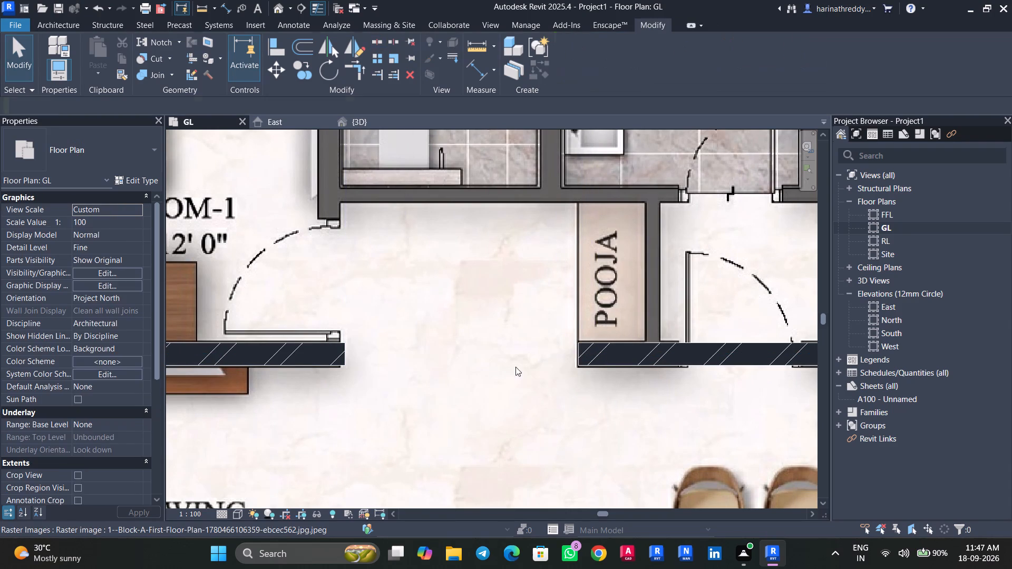
pyautogui.click(587, 350)
pyautogui.press('Escape')
# Shorten the W2 wall between Bed Room-1 and Drawing to about 10.83' so it ends at the bedroom's door jamb.
pyautogui.click(311, 351)
pyautogui.scroll(4, 349, 371)
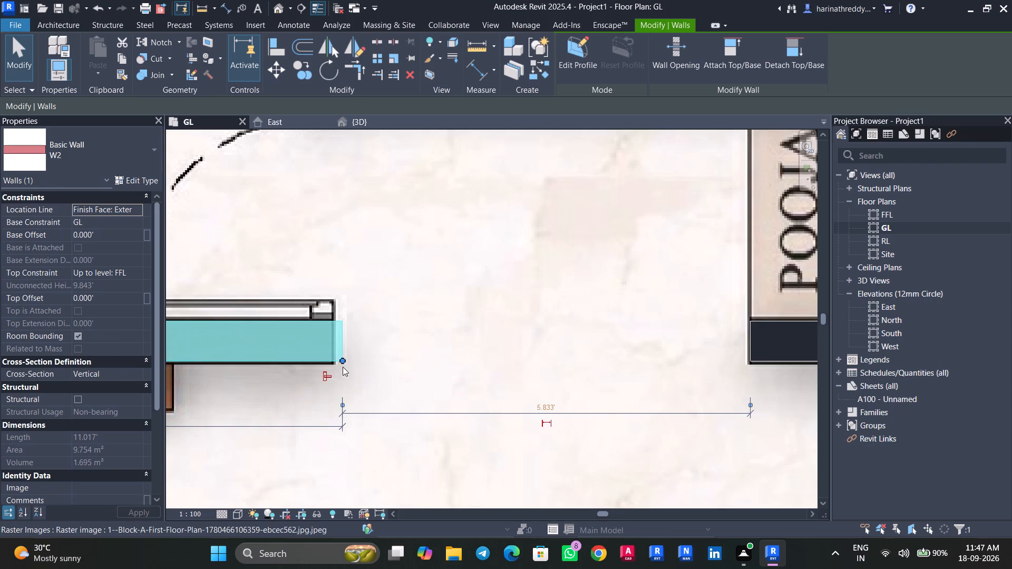
pyautogui.moveTo(342, 361); pyautogui.dragTo(331, 361)
pyautogui.scroll(-11, 349, 378)
pyautogui.press('Escape')
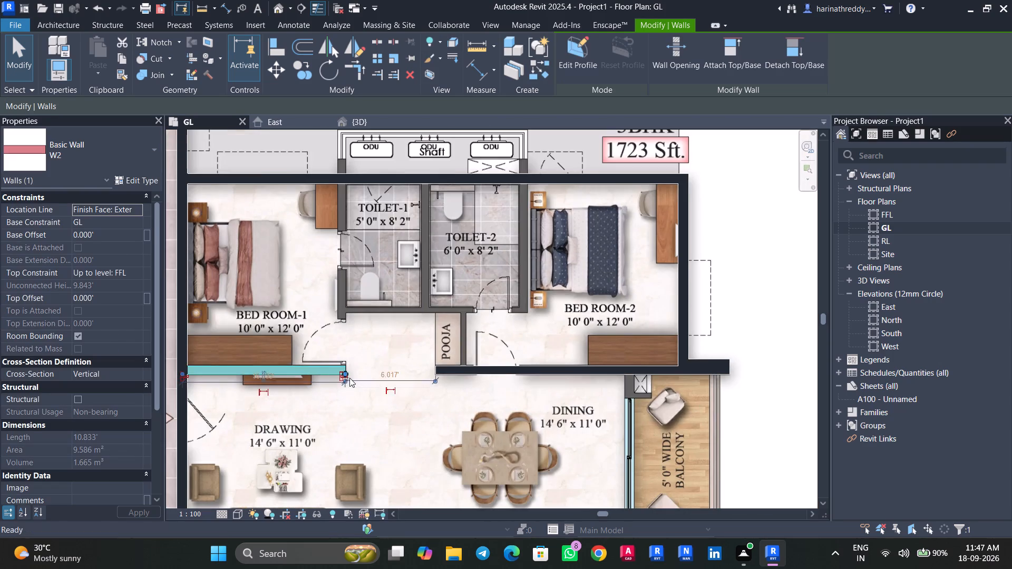
pyautogui.press('Escape')
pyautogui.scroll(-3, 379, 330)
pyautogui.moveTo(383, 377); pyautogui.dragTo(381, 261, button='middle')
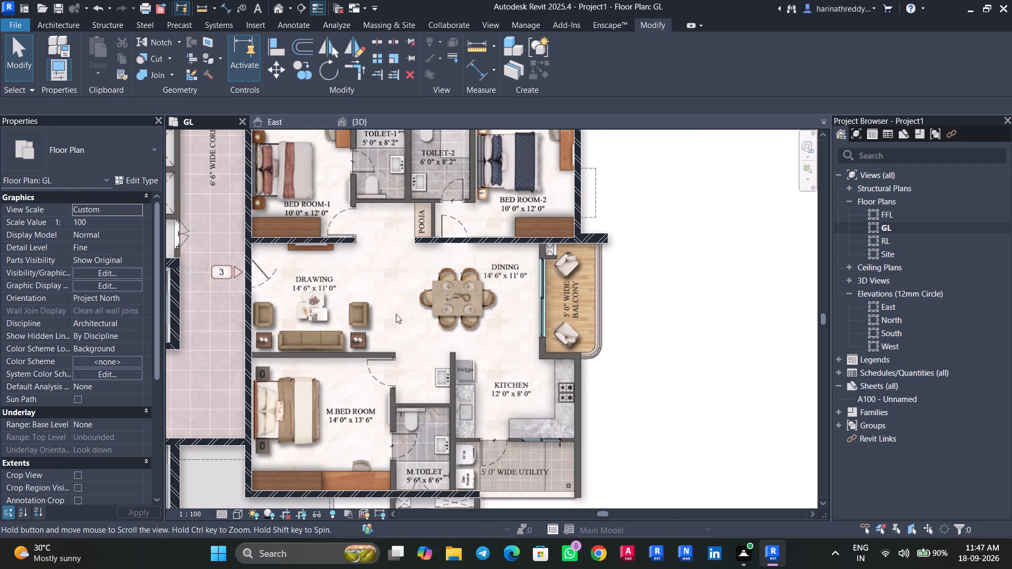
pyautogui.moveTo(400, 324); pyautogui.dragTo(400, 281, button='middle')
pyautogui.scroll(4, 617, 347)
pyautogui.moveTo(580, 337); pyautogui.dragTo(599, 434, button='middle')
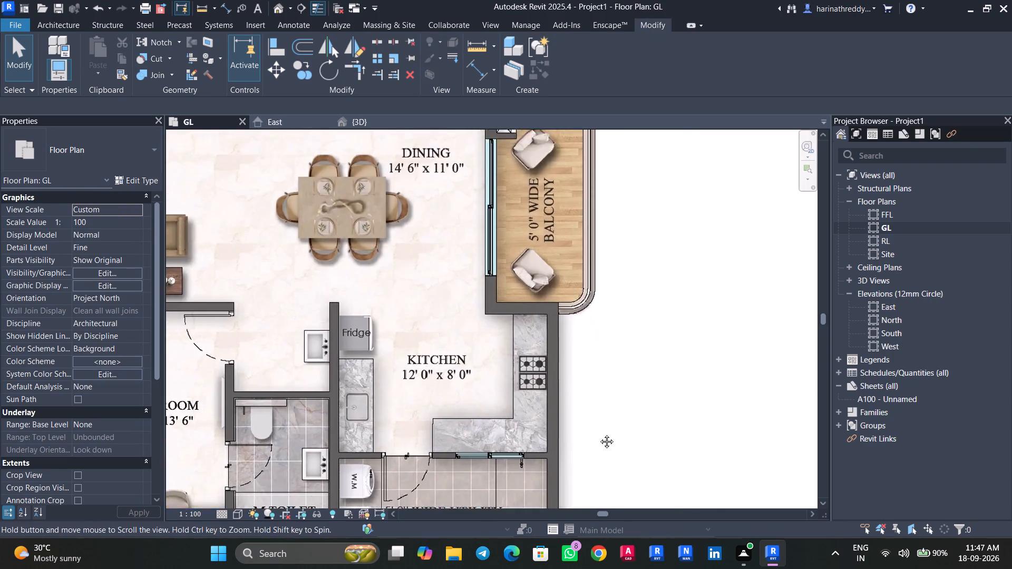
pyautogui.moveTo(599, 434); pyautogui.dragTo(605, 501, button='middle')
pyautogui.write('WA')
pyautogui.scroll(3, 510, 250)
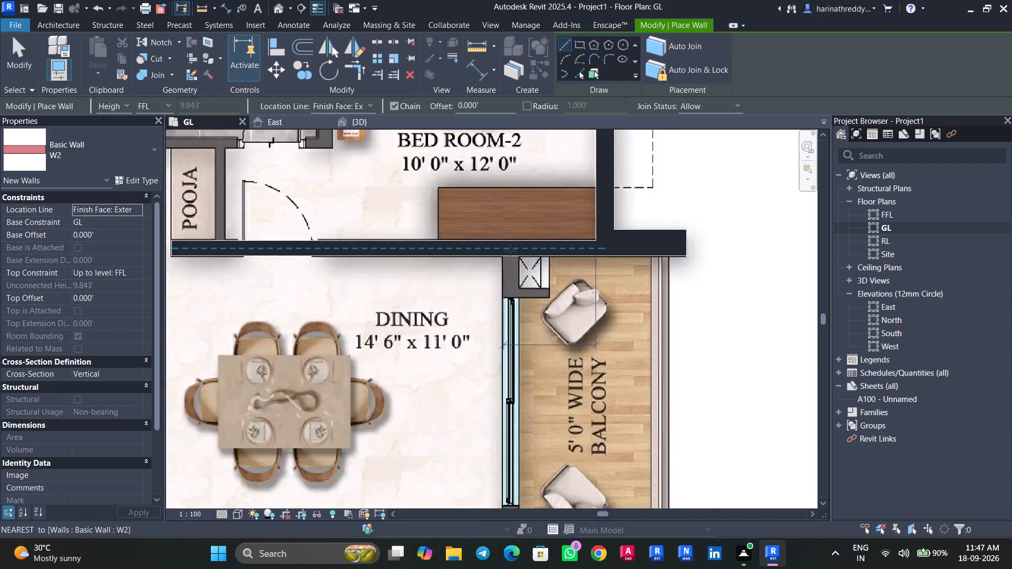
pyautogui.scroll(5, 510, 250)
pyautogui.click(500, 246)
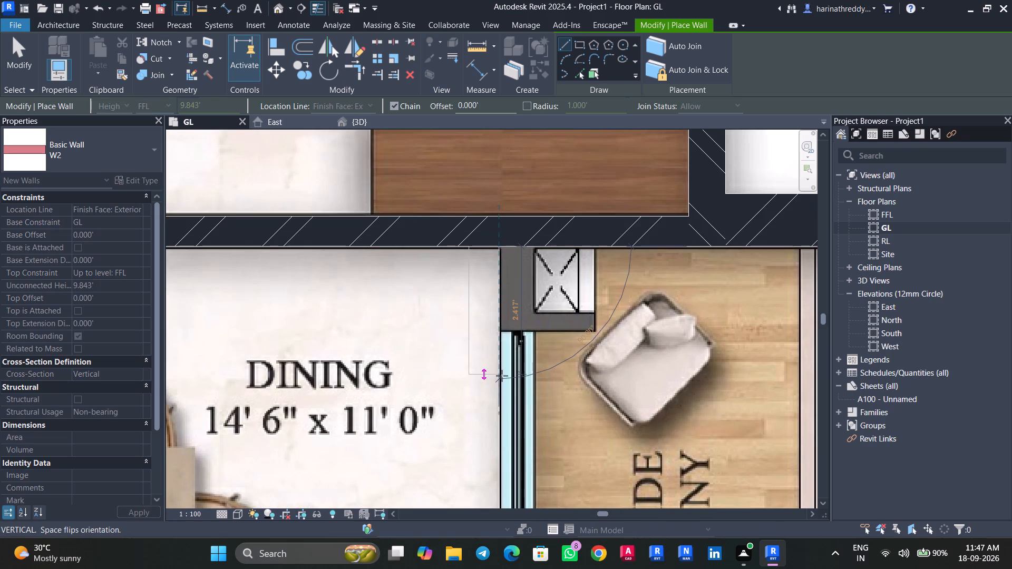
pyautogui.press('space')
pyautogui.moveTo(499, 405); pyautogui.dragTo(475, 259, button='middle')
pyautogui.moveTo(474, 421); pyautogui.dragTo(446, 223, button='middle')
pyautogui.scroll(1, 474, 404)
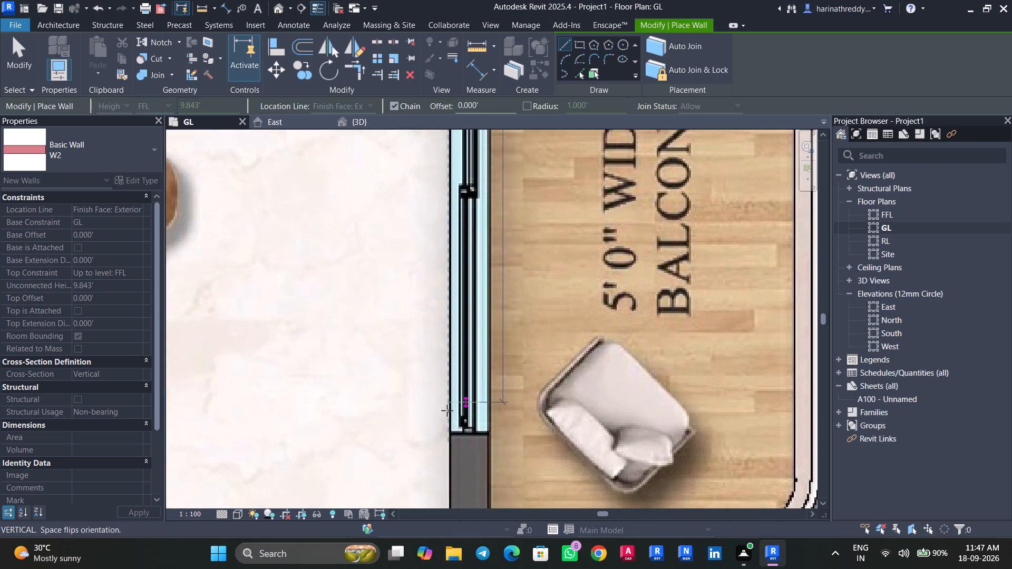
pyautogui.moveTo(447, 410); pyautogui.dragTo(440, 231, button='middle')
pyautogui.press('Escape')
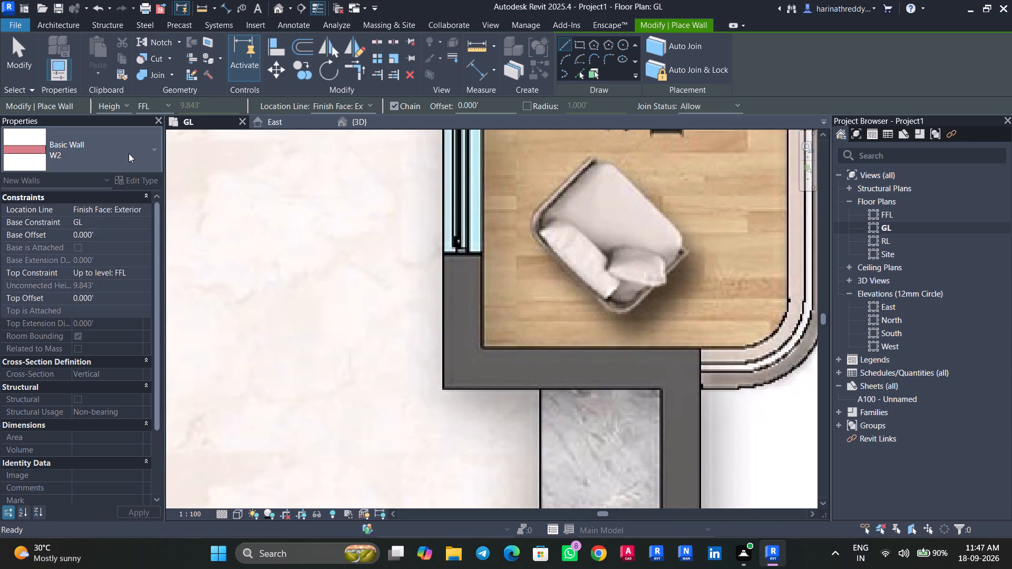
# Draw a W5 wall about 12.04' long between Dining and the balcony, from Bed Room-2's W2 wall to the corner by the kitchen.
pyautogui.click(129, 153)
pyautogui.scroll(3, 68, 241)
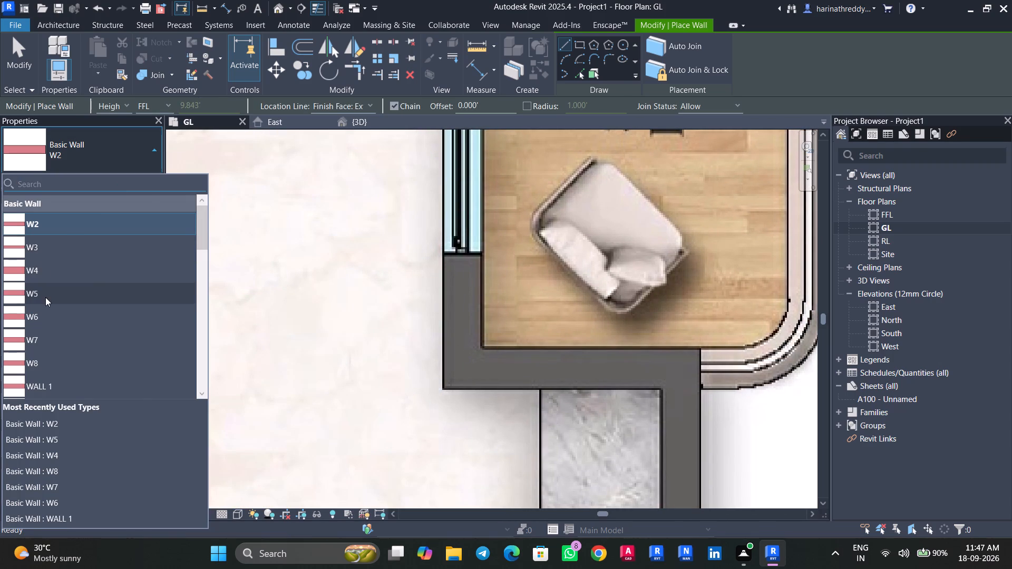
pyautogui.click(45, 297)
pyautogui.scroll(-2, 401, 305)
pyautogui.scroll(1, 401, 305)
pyautogui.scroll(-1, 401, 305)
pyautogui.moveTo(395, 286); pyautogui.dragTo(421, 489, button='middle')
pyautogui.moveTo(446, 316); pyautogui.dragTo(449, 527, button='middle')
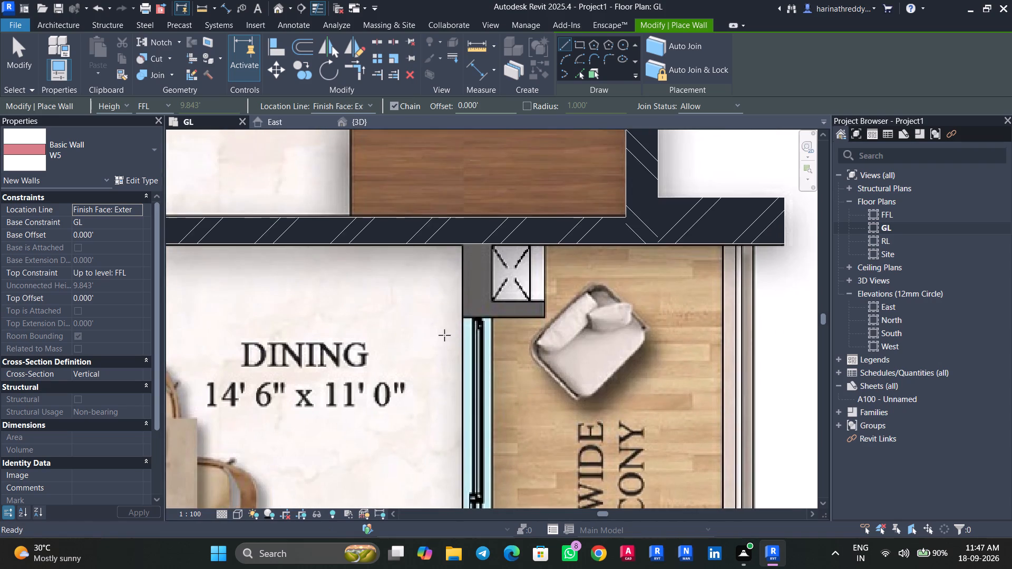
pyautogui.scroll(3, 469, 252)
pyautogui.click(458, 241)
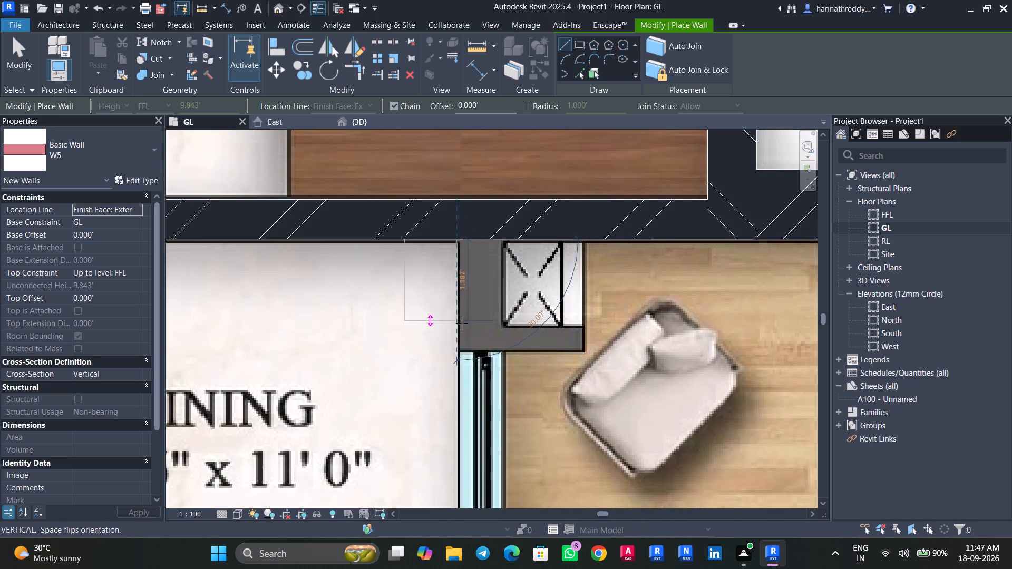
pyautogui.press('space')
pyautogui.moveTo(461, 380); pyautogui.dragTo(454, 154, button='middle')
pyautogui.moveTo(451, 339); pyautogui.dragTo(449, 187, button='middle')
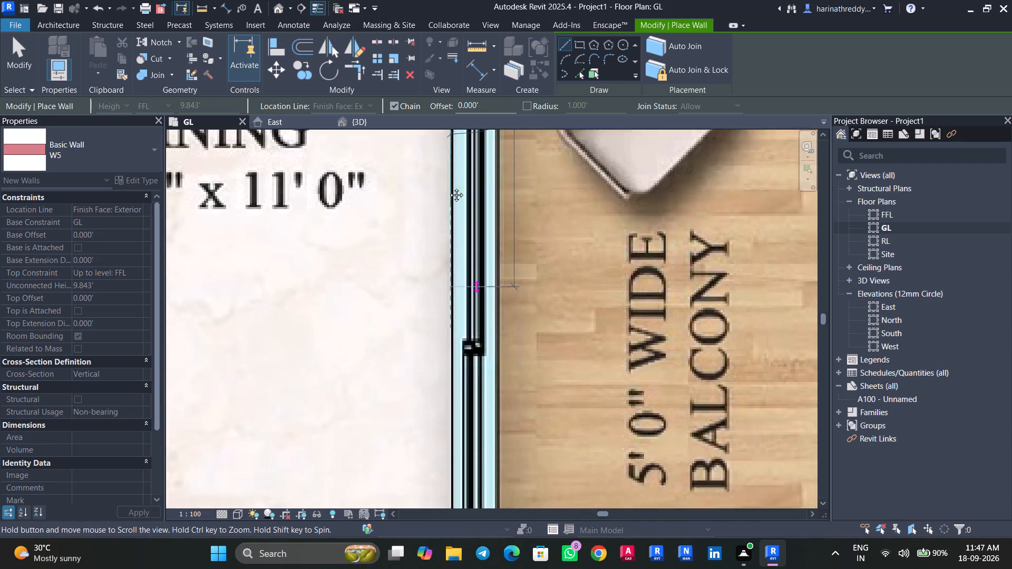
pyautogui.moveTo(449, 187); pyautogui.dragTo(449, 75, button='middle')
pyautogui.moveTo(430, 354); pyautogui.dragTo(438, 145, button='middle')
pyautogui.scroll(5, 451, 357)
pyautogui.click(466, 366)
pyautogui.press('Escape')
pyautogui.press('Escape')
# Change the wall between Dining and the balcony to type W8.
pyautogui.click(536, 318)
pyautogui.moveTo(533, 312); pyautogui.dragTo(515, 349, button='middle')
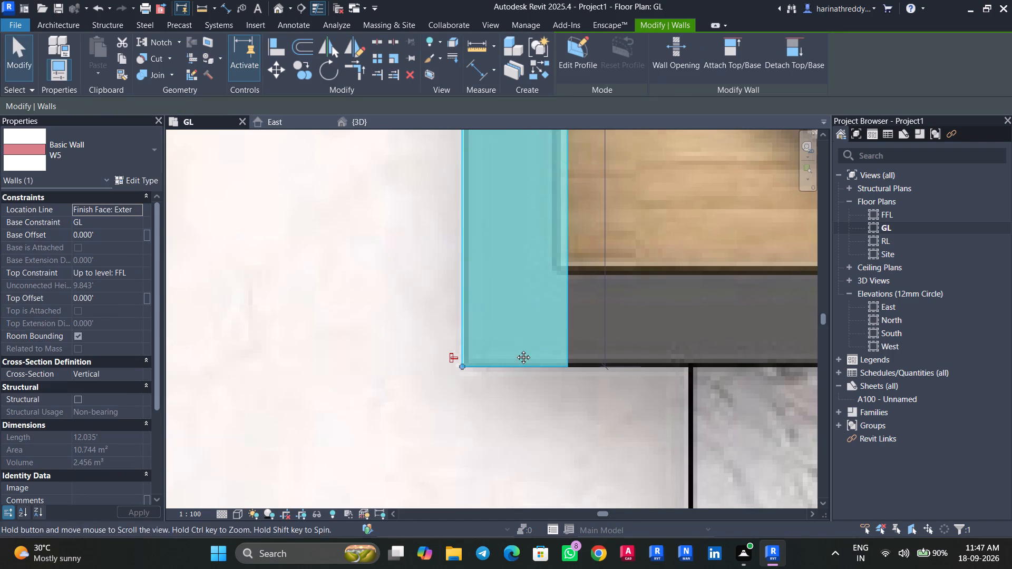
pyautogui.moveTo(515, 349); pyautogui.dragTo(507, 364, button='middle')
pyautogui.click(44, 138)
pyautogui.click(54, 232)
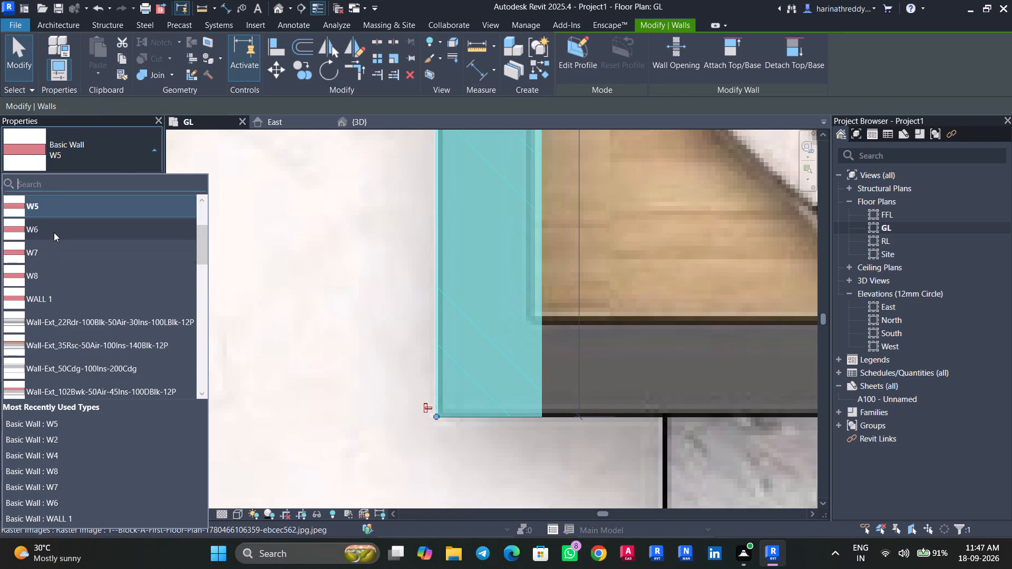
pyautogui.click(67, 161)
pyautogui.click(46, 249)
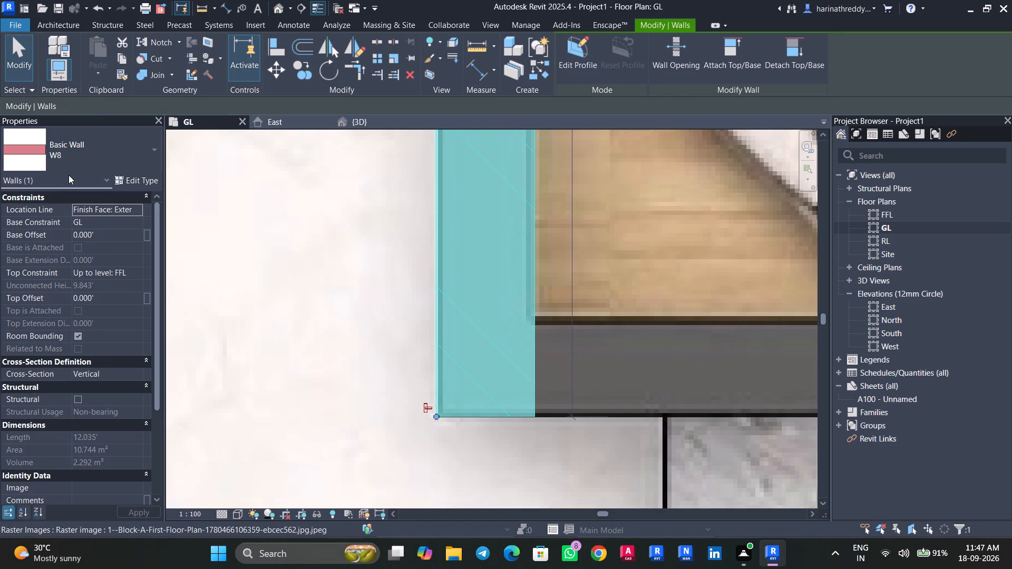
pyautogui.scroll(-9, 324, 343)
pyautogui.moveTo(327, 241); pyautogui.dragTo(328, 505, button='middle')
pyautogui.moveTo(316, 260); pyautogui.dragTo(295, 427, button='middle')
pyautogui.scroll(4, 373, 337)
pyautogui.scroll(-4, 377, 389)
pyautogui.moveTo(377, 389); pyautogui.dragTo(379, 234, button='middle')
pyautogui.moveTo(389, 372); pyautogui.dragTo(367, 256, button='middle')
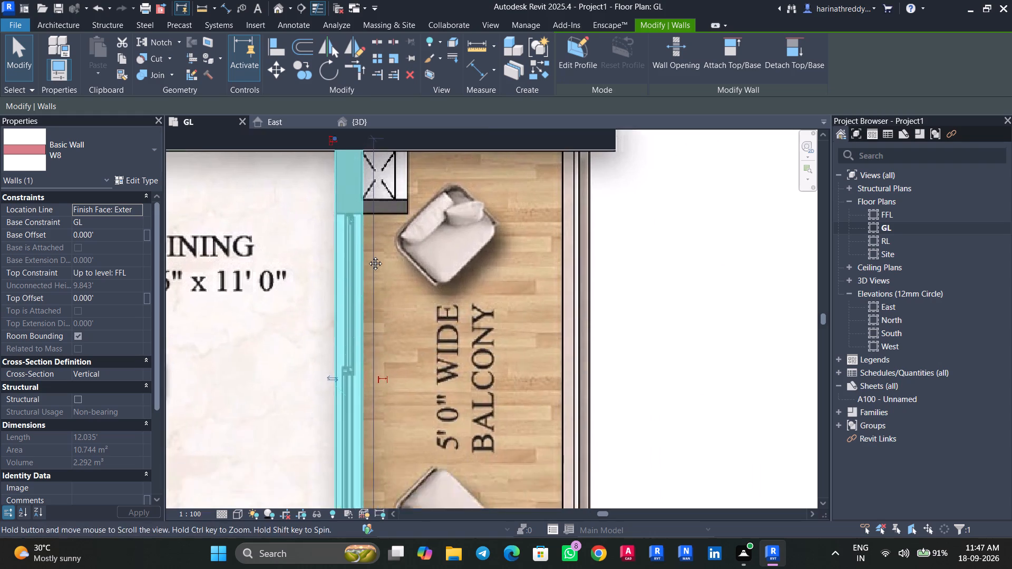
pyautogui.moveTo(367, 256); pyautogui.dragTo(349, 54, button='middle')
pyautogui.press('Escape')
# Draw a W5 wall about 3.93' long between the balcony and the kitchen, from the W8 wall's end to the kitchen's outer corner.
pyautogui.write('WA')
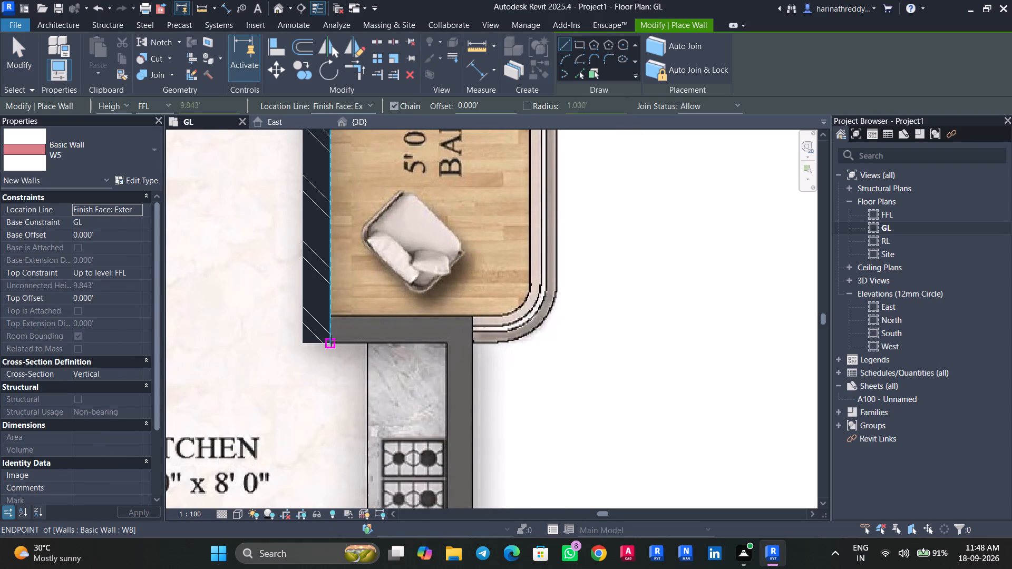
pyautogui.click(332, 341)
pyautogui.press('space')
pyautogui.scroll(7, 427, 344)
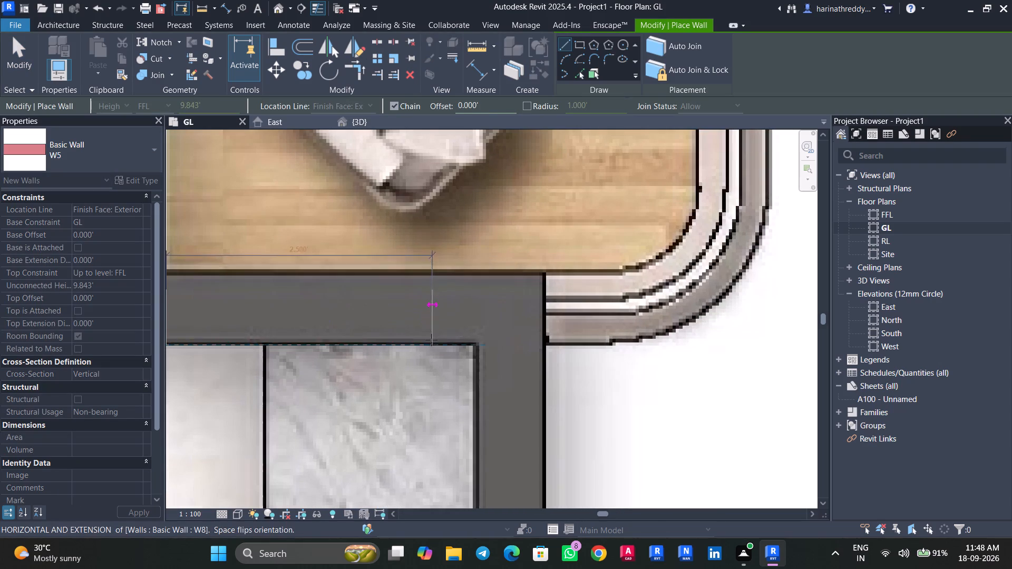
pyautogui.click(546, 339)
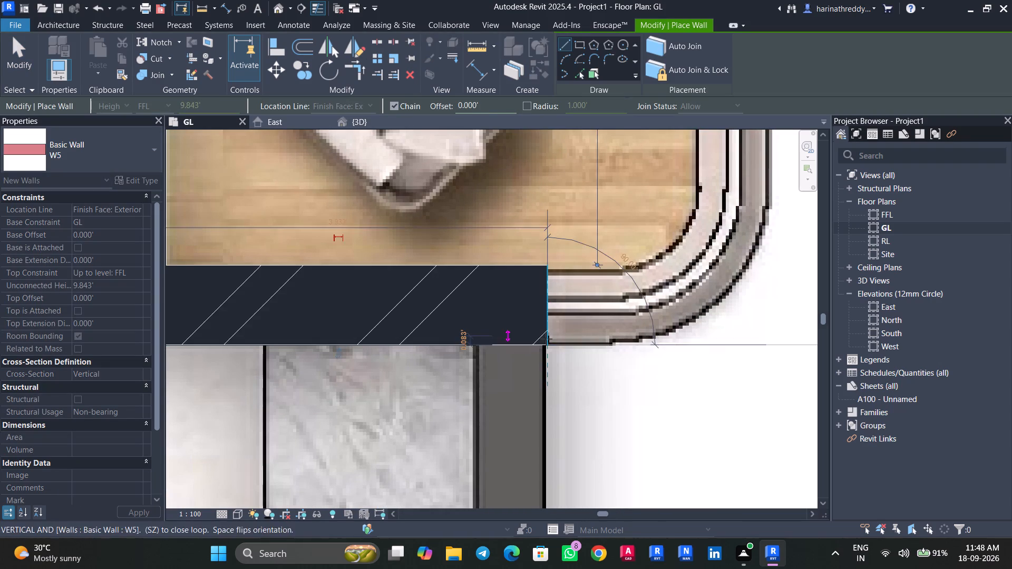
pyautogui.press('Escape')
pyautogui.press('Escape')
# Change the wall between the balcony and the kitchen to type W8, keeping it aligned with the plan's wall edge.
pyautogui.click(473, 300)
pyautogui.scroll(-2, 455, 326)
pyautogui.press('Down')
pyautogui.press('Up')
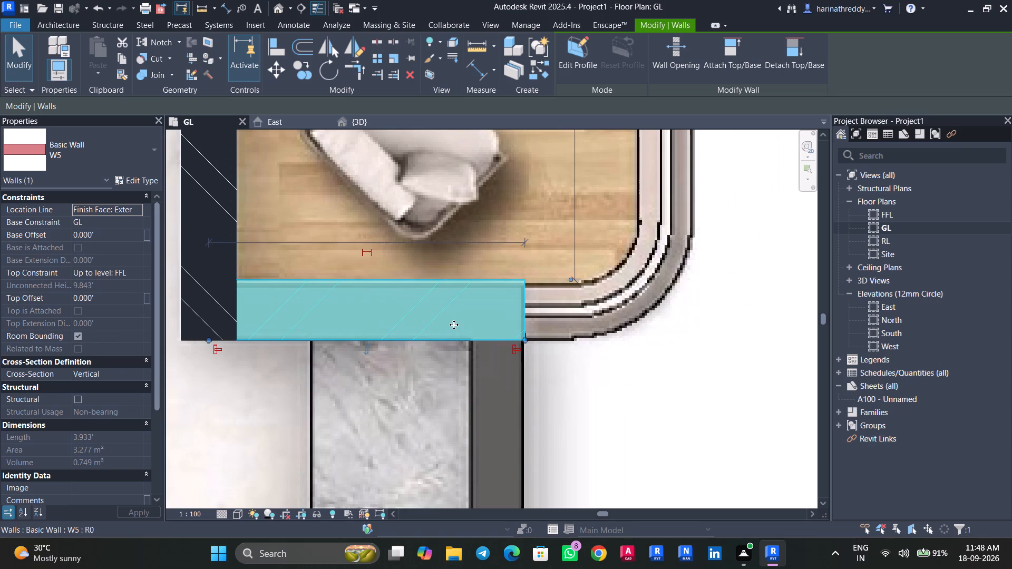
pyautogui.press('Down')
pyautogui.click(93, 166)
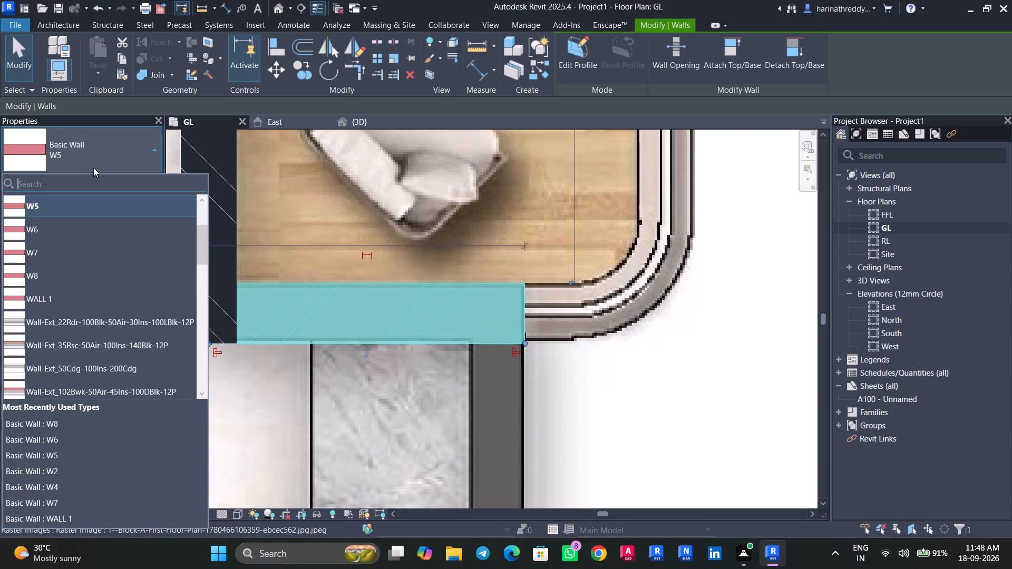
pyautogui.click(64, 280)
pyautogui.press('Up')
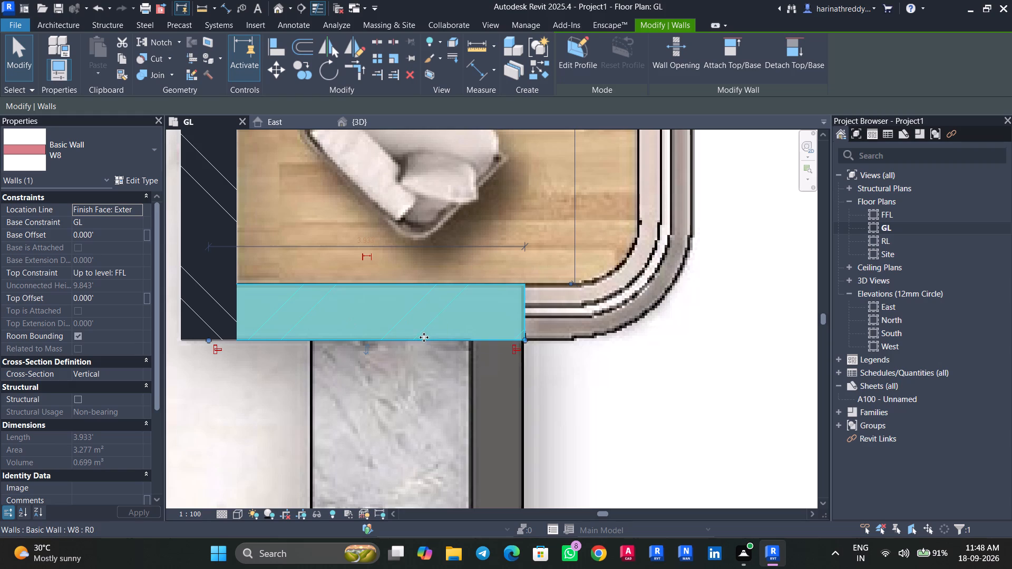
pyautogui.moveTo(410, 384); pyautogui.dragTo(396, 269, button='middle')
pyautogui.press('Escape')
# Draw a W5 wall about 8.35' long down the kitchen's outer side, from the balcony wall's end to the utility wall.
pyautogui.scroll(-2, 397, 313)
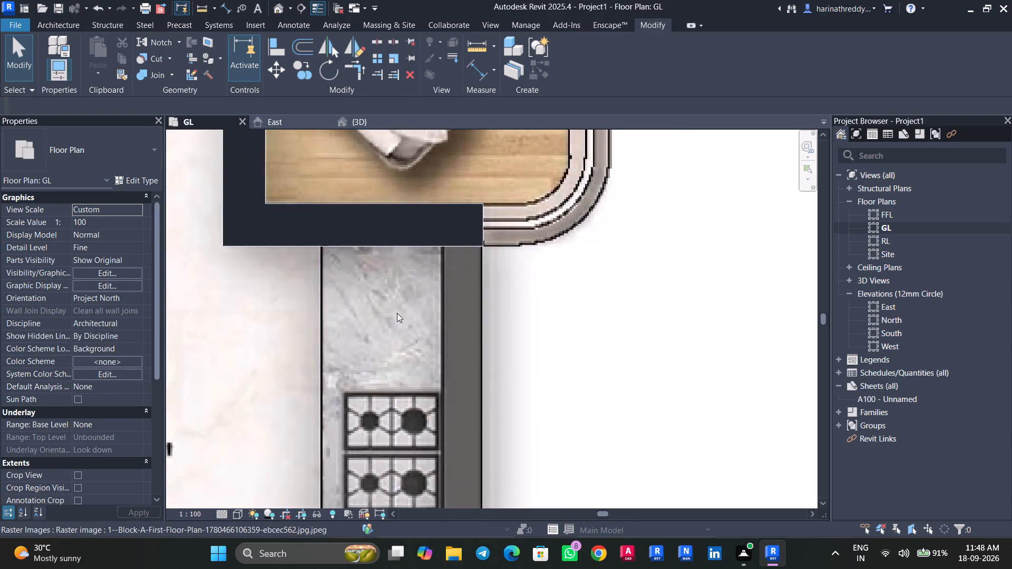
pyautogui.scroll(-4, 397, 313)
pyautogui.write('WA')
pyautogui.moveTo(411, 335); pyautogui.dragTo(416, 278, button='middle')
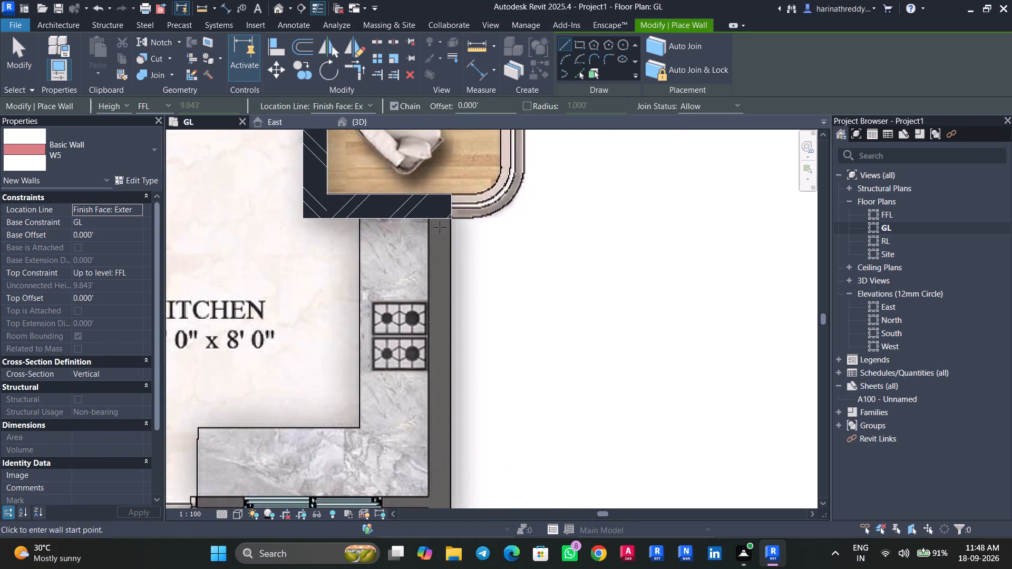
pyautogui.scroll(4, 440, 225)
pyautogui.click(458, 214)
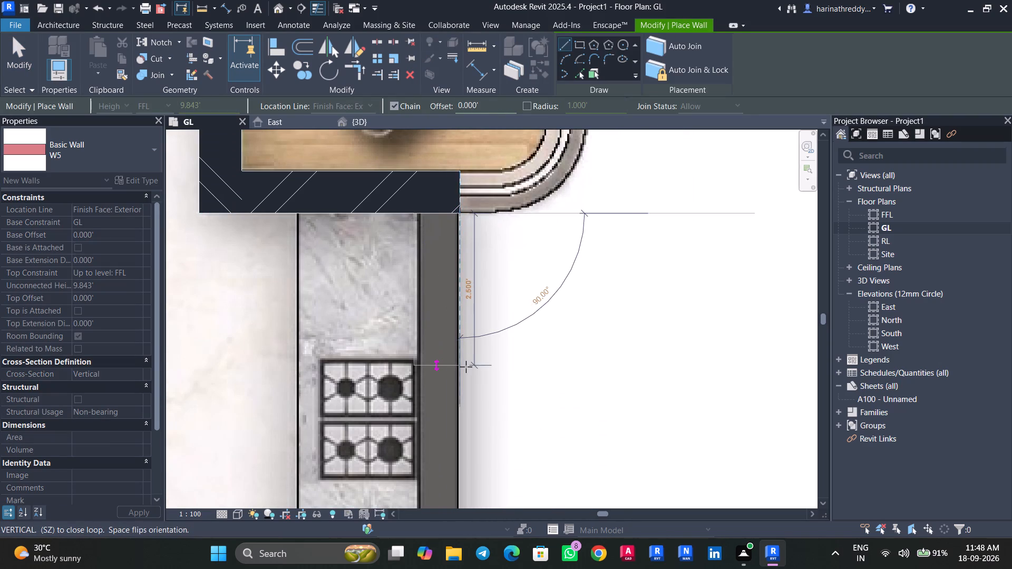
pyautogui.scroll(9, 466, 367)
pyautogui.scroll(-5, 456, 388)
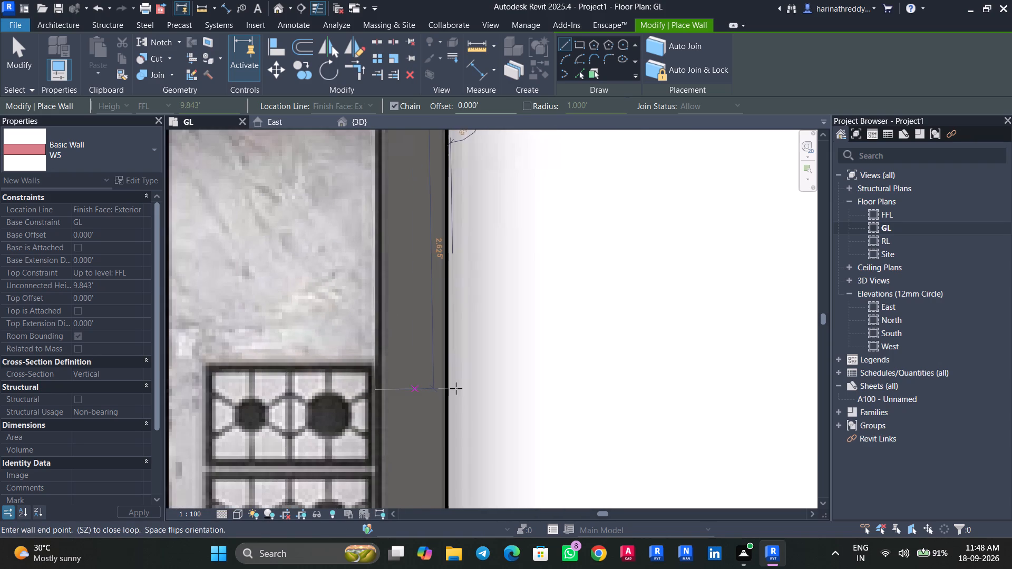
pyautogui.scroll(-4, 456, 388)
pyautogui.moveTo(456, 388); pyautogui.dragTo(448, 120, button='middle')
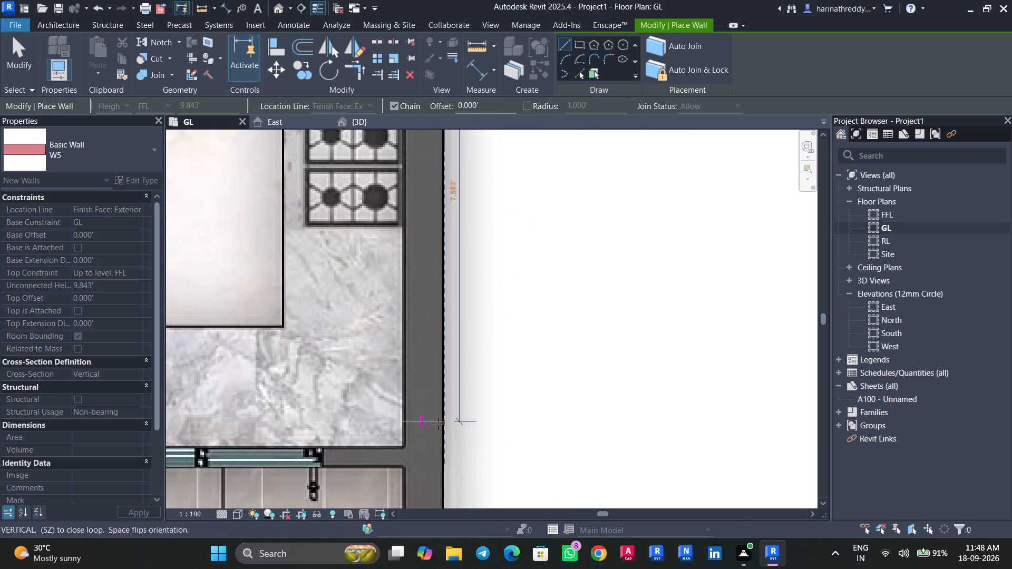
pyautogui.scroll(8, 438, 453)
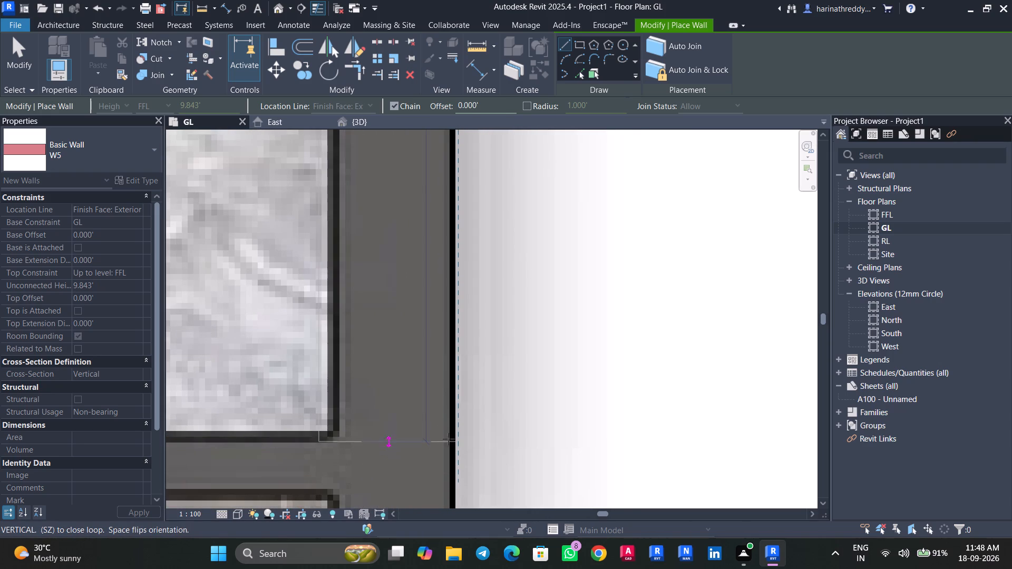
pyautogui.click(450, 433)
pyautogui.press('Escape')
pyautogui.press('Escape')
# Change the kitchen's outer side wall to type W8.
pyautogui.click(403, 401)
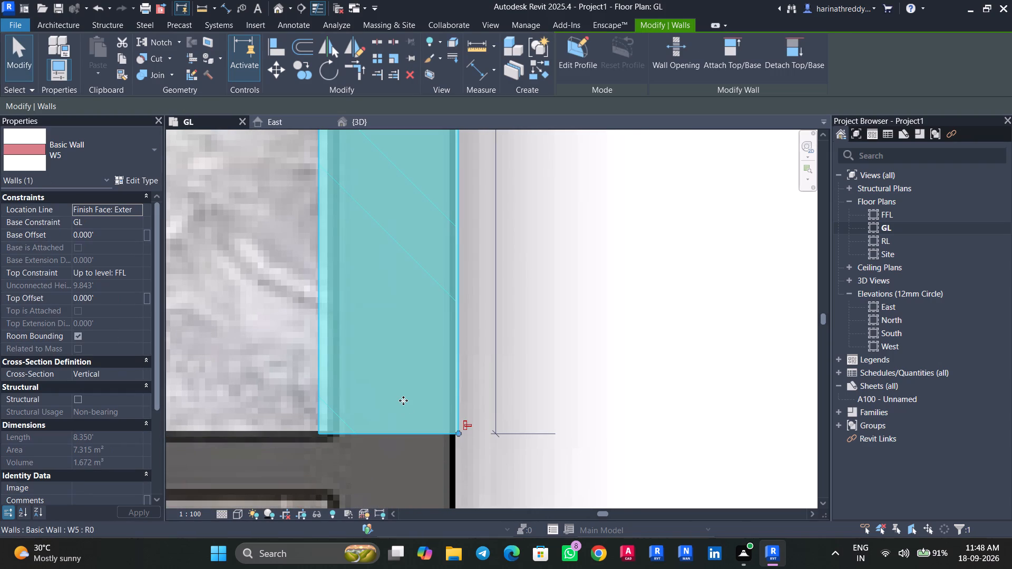
pyautogui.click(46, 129)
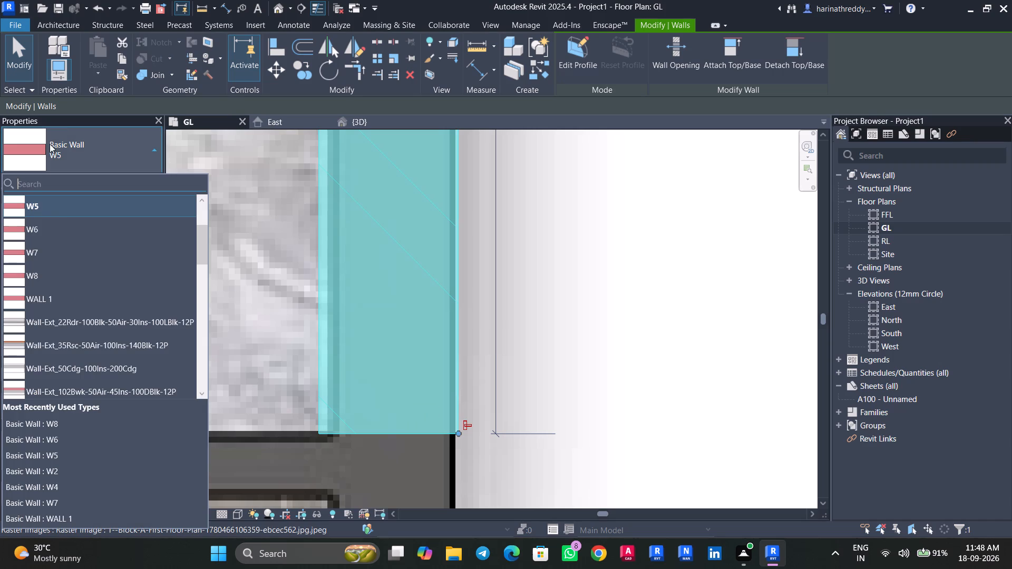
pyautogui.click(31, 286)
pyautogui.press('Escape')
pyautogui.scroll(-5, 390, 377)
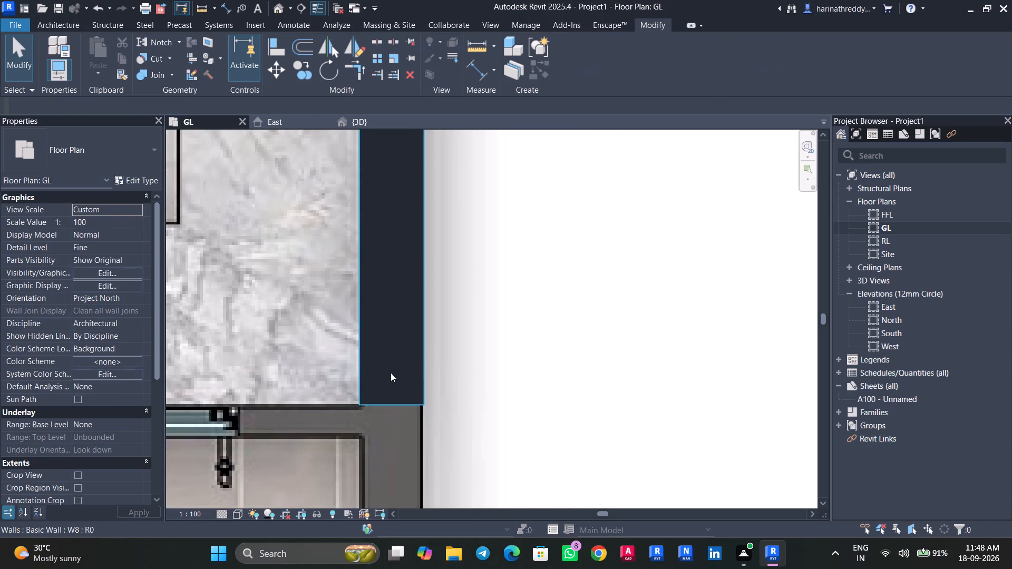
# Nudge the kitchen's outer W8 wall sideways until it lines up with the plan's wall edges.
pyautogui.click(391, 371)
pyautogui.scroll(-3, 391, 371)
pyautogui.press('Right')
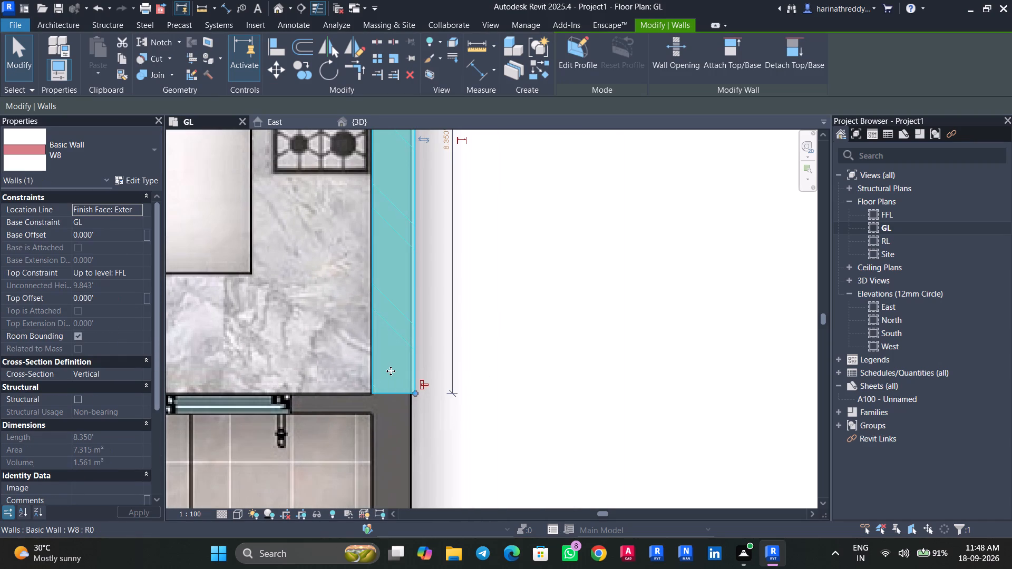
pyautogui.scroll(-9, 383, 381)
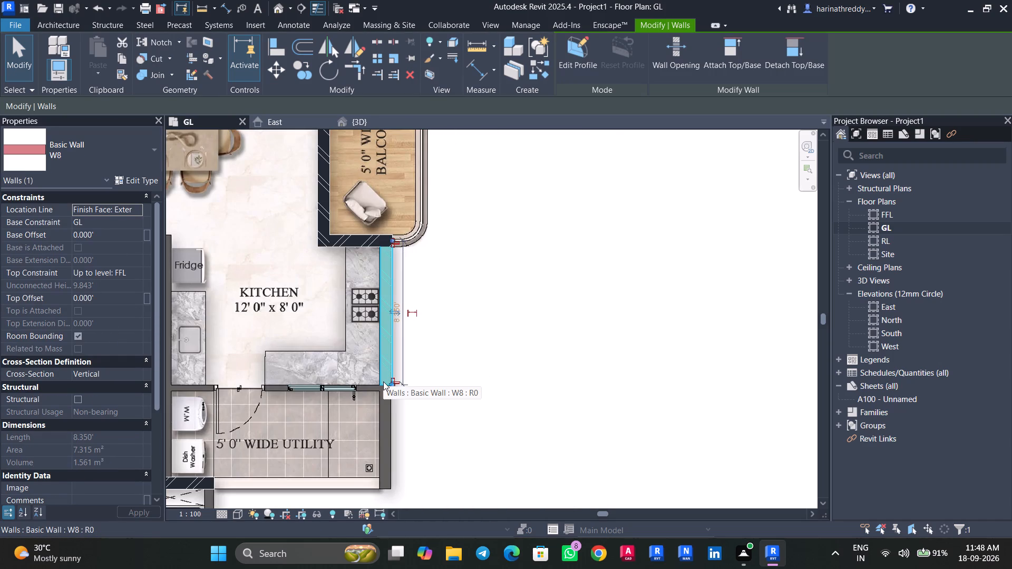
pyautogui.press('Left')
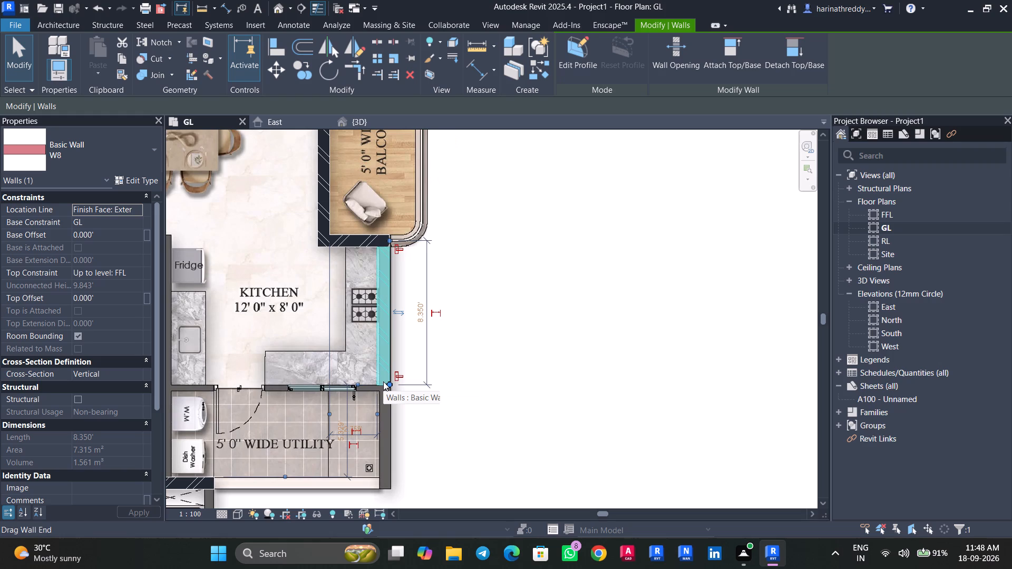
pyautogui.press('Right')
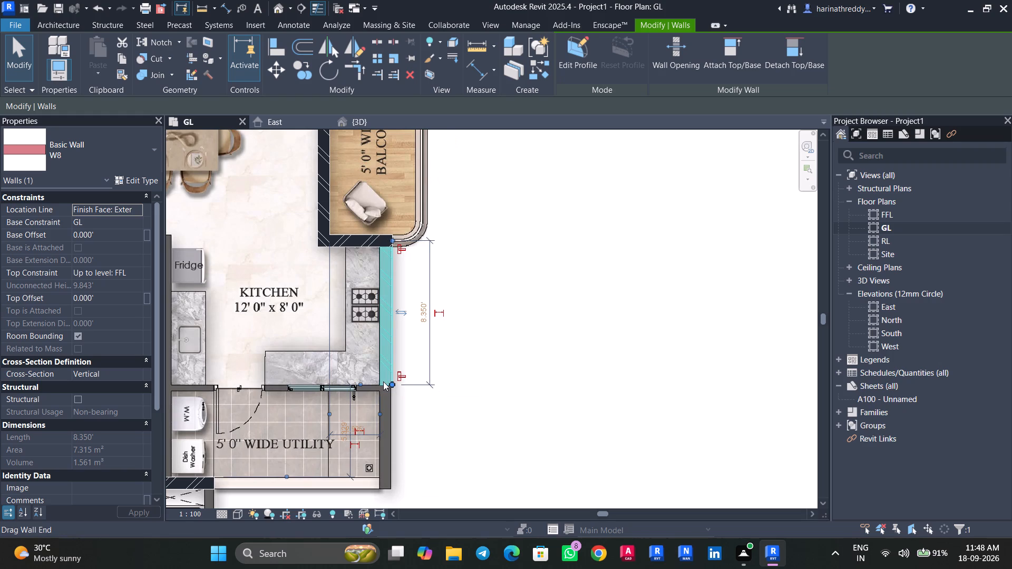
pyautogui.press('Escape')
pyautogui.scroll(2, 374, 446)
pyautogui.click(385, 309)
pyautogui.scroll(8, 385, 346)
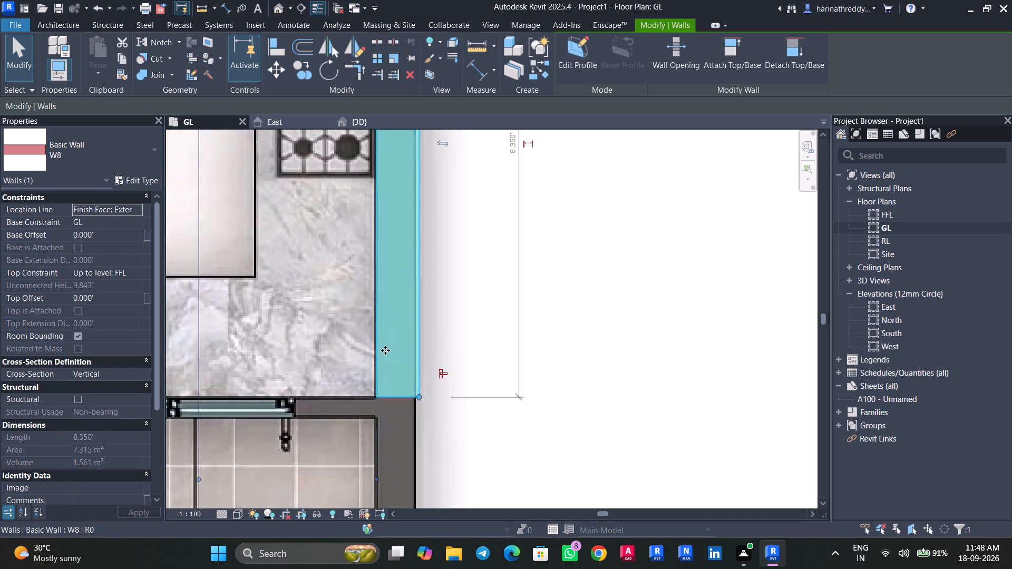
pyautogui.scroll(1, 385, 350)
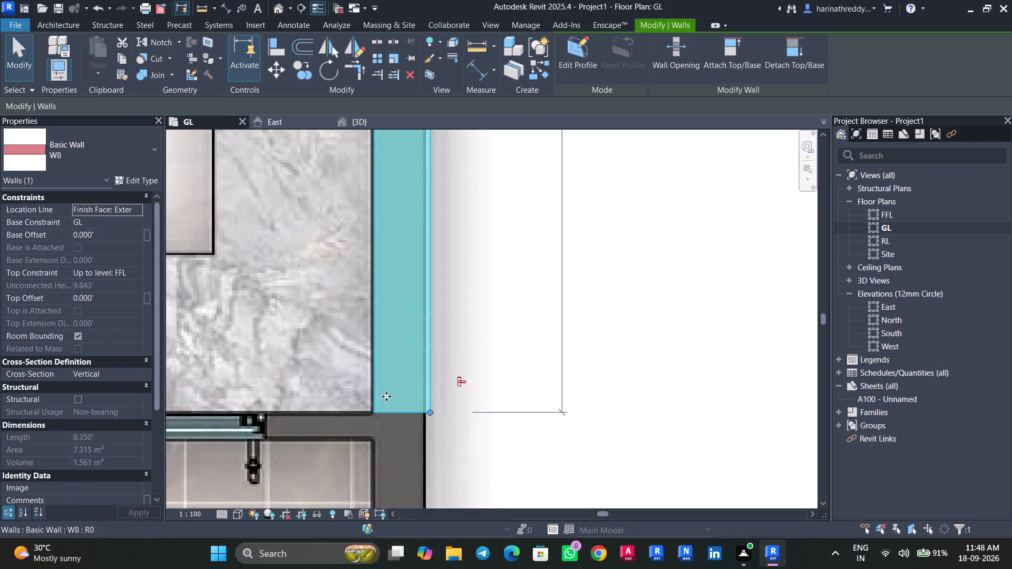
pyautogui.press('Escape')
pyautogui.scroll(-8, 425, 456)
pyautogui.moveTo(442, 467); pyautogui.dragTo(435, 325, button='middle')
pyautogui.click(414, 279)
pyautogui.scroll(4, 413, 282)
pyautogui.scroll(-1, 413, 282)
pyautogui.scroll(5, 413, 282)
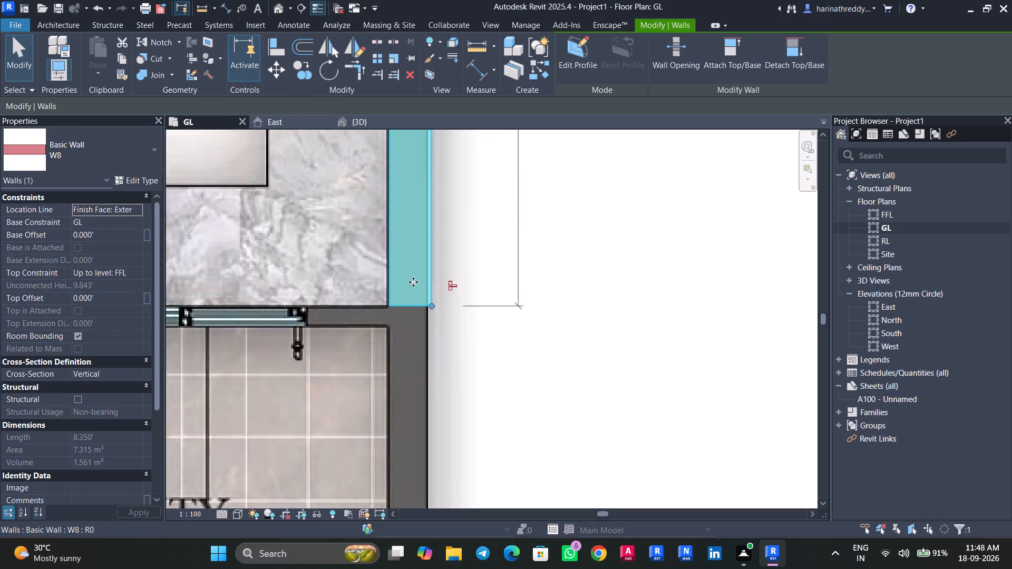
pyautogui.scroll(1, 413, 282)
pyautogui.press('Left')
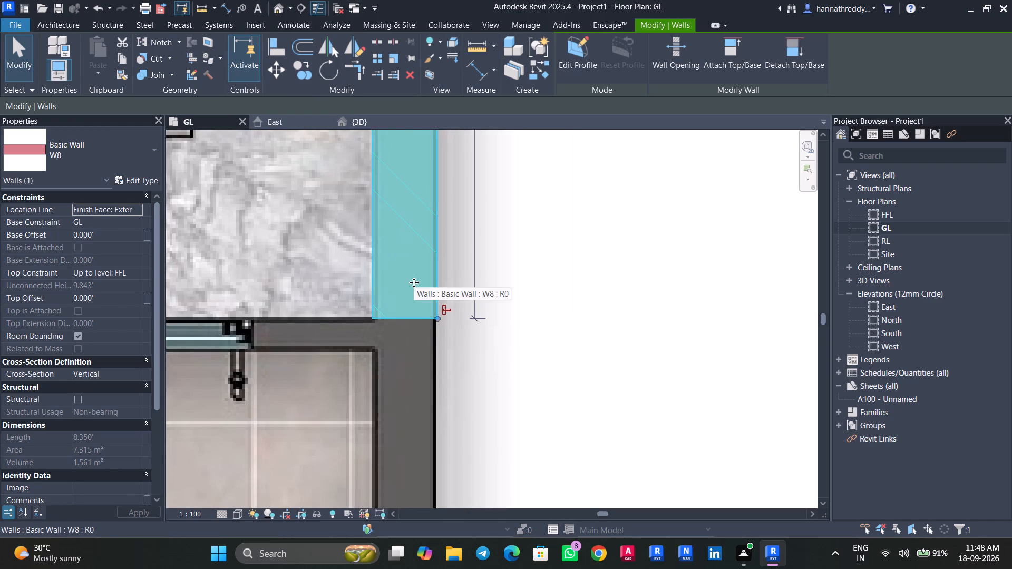
pyautogui.press('Escape')
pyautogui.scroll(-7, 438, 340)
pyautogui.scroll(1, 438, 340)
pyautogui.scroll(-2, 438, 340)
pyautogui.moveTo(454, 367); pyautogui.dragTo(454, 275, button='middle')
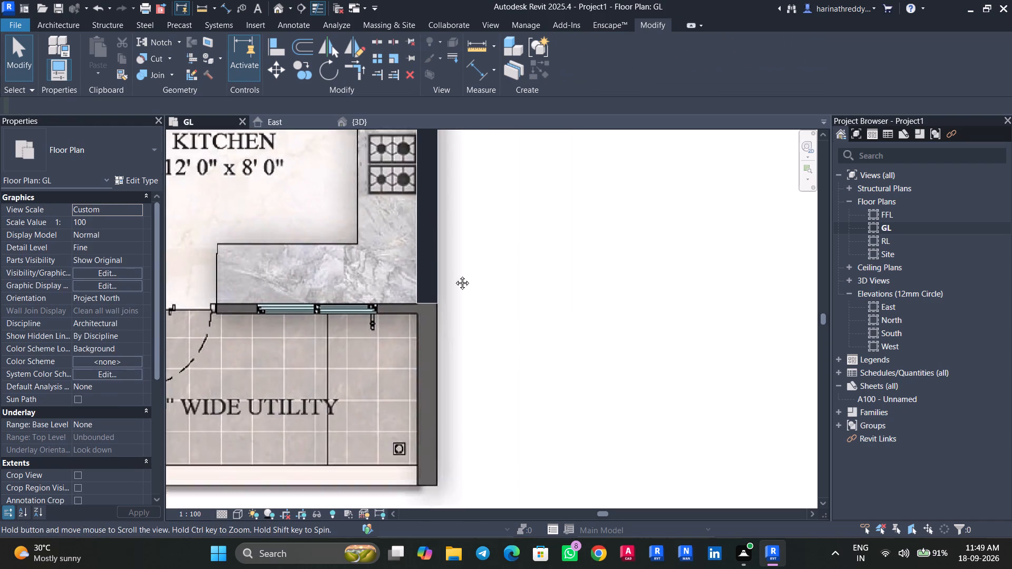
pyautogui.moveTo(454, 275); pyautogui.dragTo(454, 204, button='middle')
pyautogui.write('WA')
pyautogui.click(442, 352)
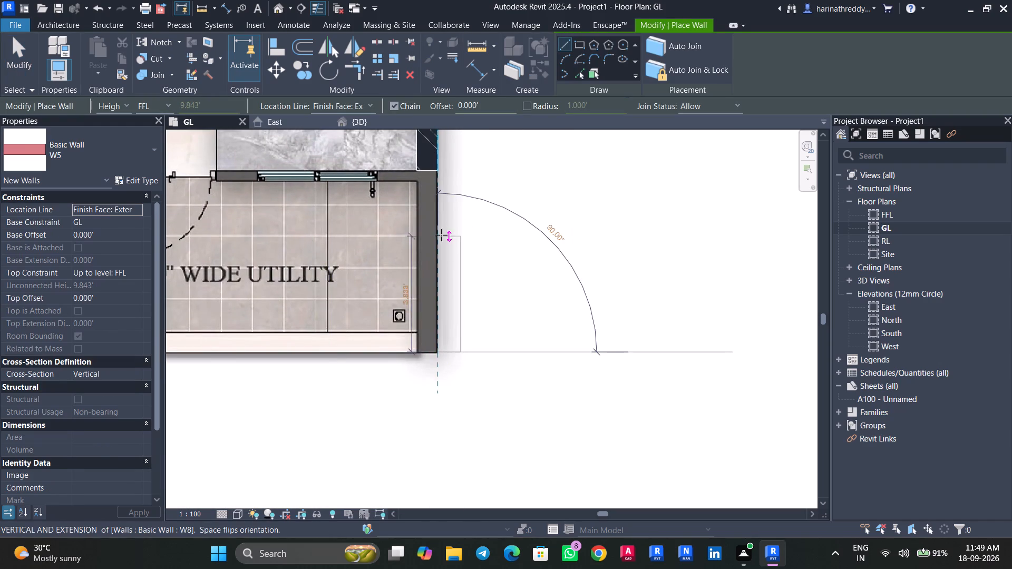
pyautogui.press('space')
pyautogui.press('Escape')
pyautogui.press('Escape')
# Extend the kitchen's outer W8 wall down to the utility's outer corner, about 14.42' long in total.
pyautogui.click(430, 164)
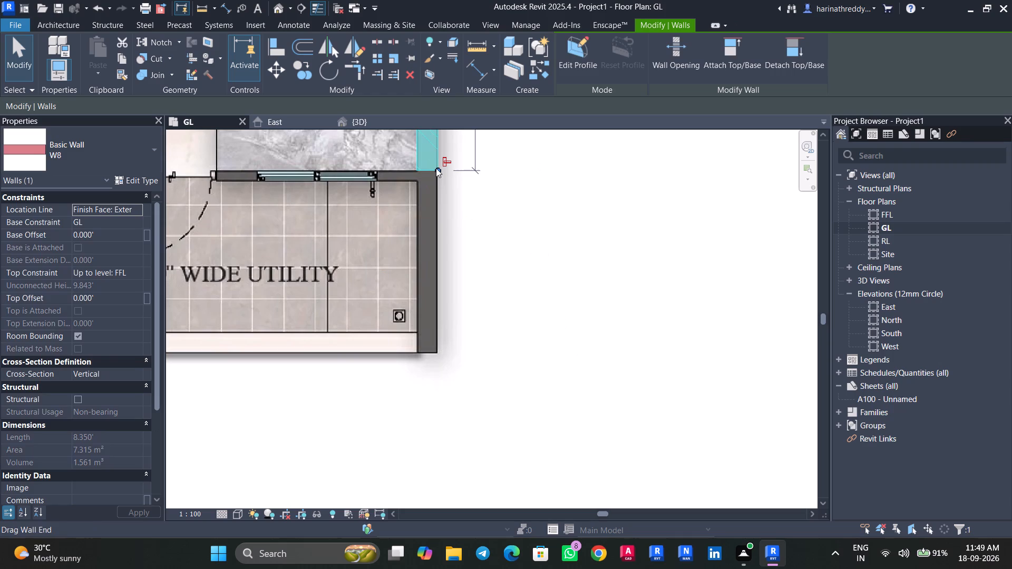
pyautogui.moveTo(436, 168); pyautogui.dragTo(440, 354)
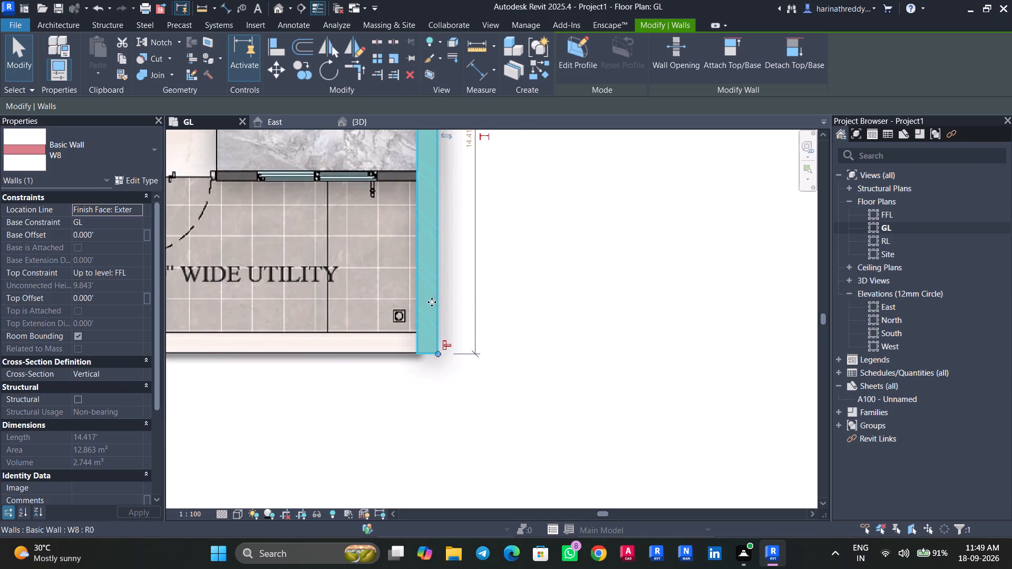
pyautogui.scroll(5, 429, 300)
pyautogui.moveTo(508, 193); pyautogui.dragTo(556, 436, button='middle')
pyautogui.scroll(1, 531, 347)
pyautogui.scroll(-1, 531, 347)
pyautogui.scroll(1, 531, 347)
pyautogui.scroll(-9, 531, 347)
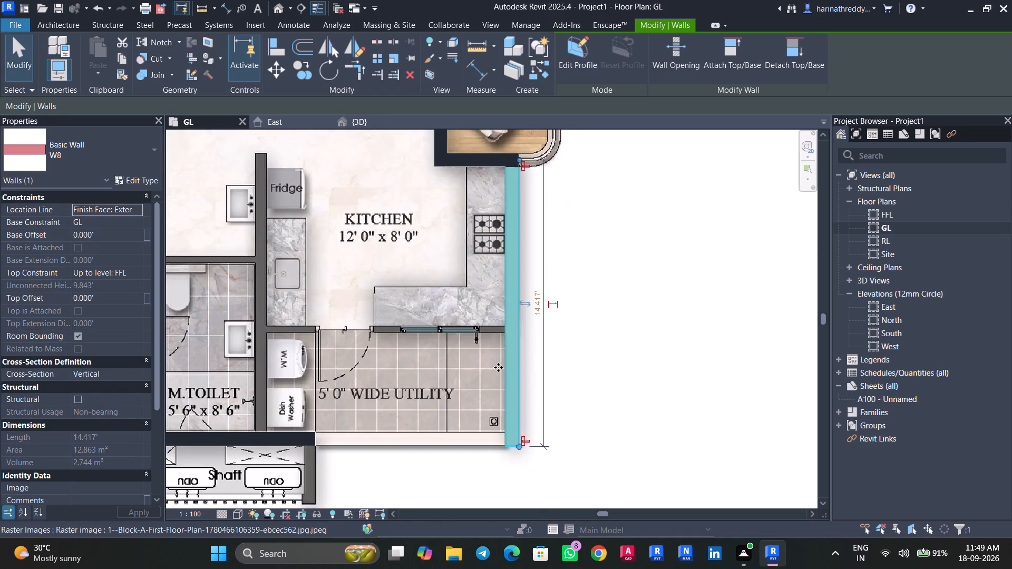
pyautogui.moveTo(351, 404); pyautogui.dragTo(415, 366, button='middle')
pyautogui.moveTo(419, 382); pyautogui.dragTo(441, 444, button='middle')
pyautogui.press('Escape')
pyautogui.press('Escape')
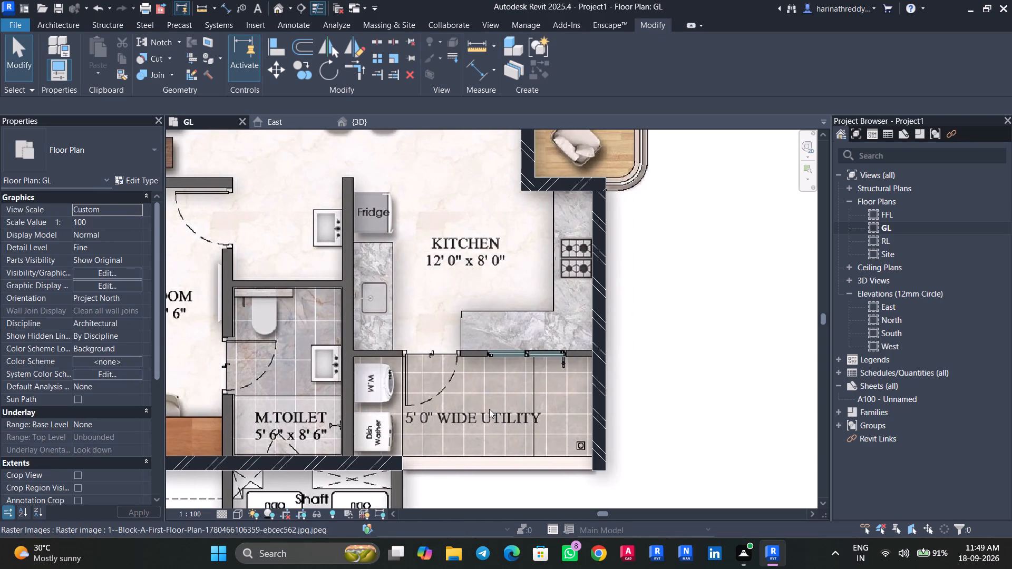
# Draw a W3 wall about 12.35' long between the kitchen and the utility, from the outer W8 wall to the toilet-side wall.
pyautogui.write('WA')
pyautogui.click(57, 141)
pyautogui.scroll(4, 67, 218)
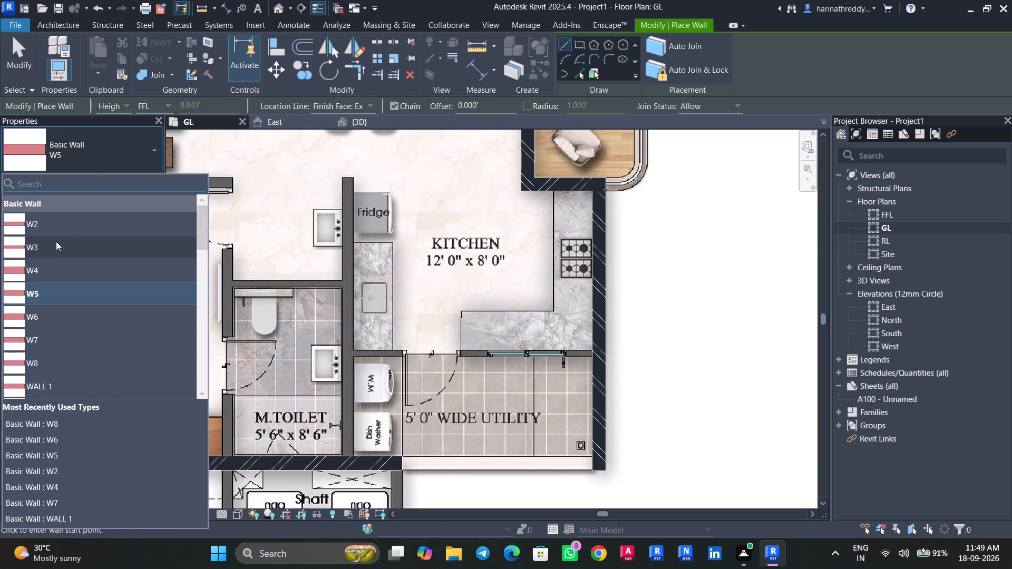
pyautogui.click(56, 241)
pyautogui.scroll(11, 569, 350)
pyautogui.click(670, 345)
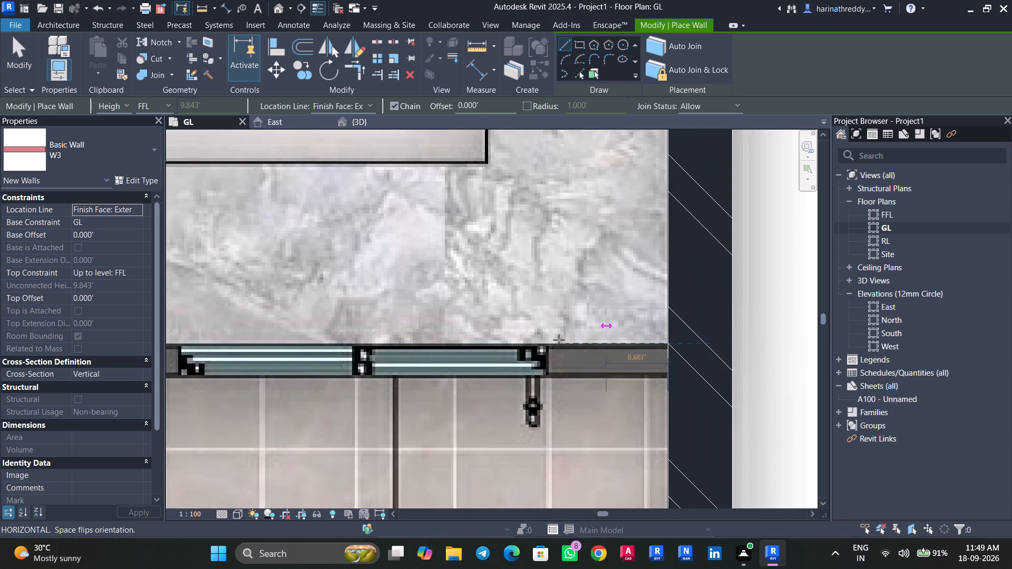
pyautogui.press('space')
pyautogui.moveTo(398, 343); pyautogui.dragTo(654, 357, button='middle')
pyautogui.moveTo(383, 357); pyautogui.dragTo(679, 365, button='middle')
pyautogui.moveTo(390, 355); pyautogui.dragTo(702, 362, button='middle')
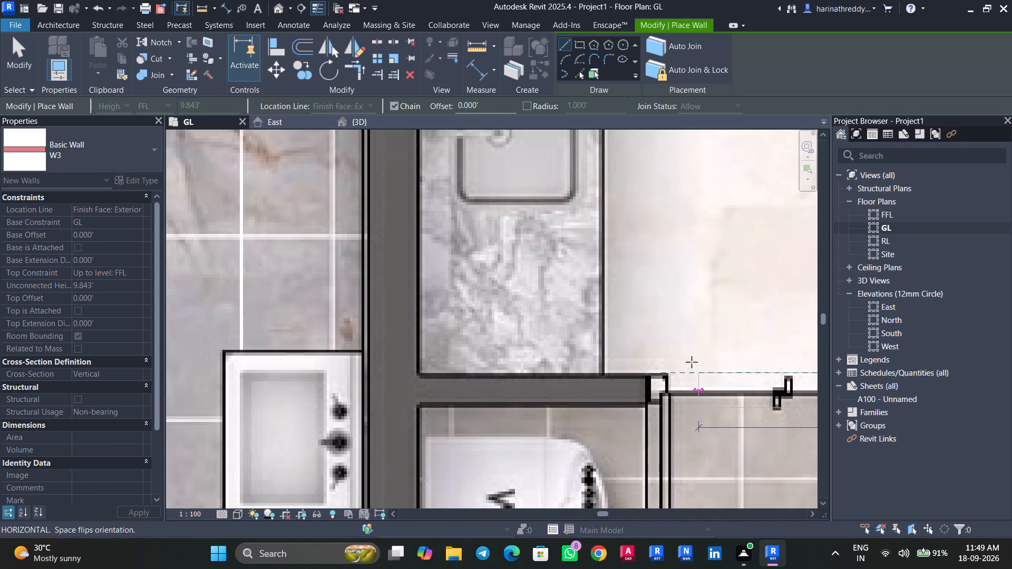
pyautogui.click(418, 377)
pyautogui.press('Escape')
pyautogui.press('Escape')
# Examine how the wall between the kitchen and the utility fits the plan along its length.
pyautogui.click(429, 385)
pyautogui.scroll(-5, 604, 413)
pyautogui.scroll(1, 604, 413)
pyautogui.scroll(-2, 604, 413)
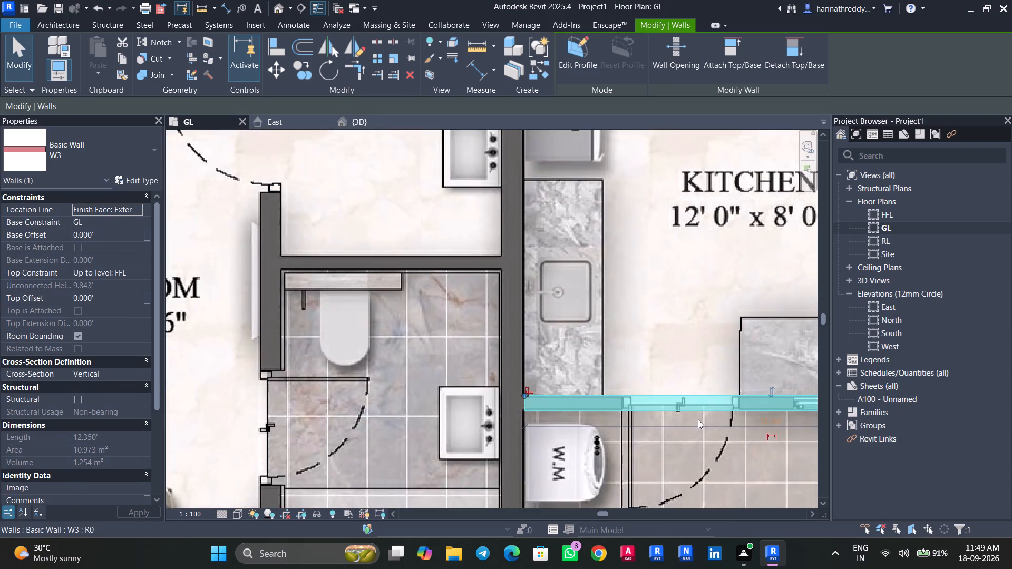
pyautogui.moveTo(697, 419); pyautogui.dragTo(421, 354, button='middle')
pyautogui.scroll(4, 639, 362)
pyautogui.scroll(-2, 513, 367)
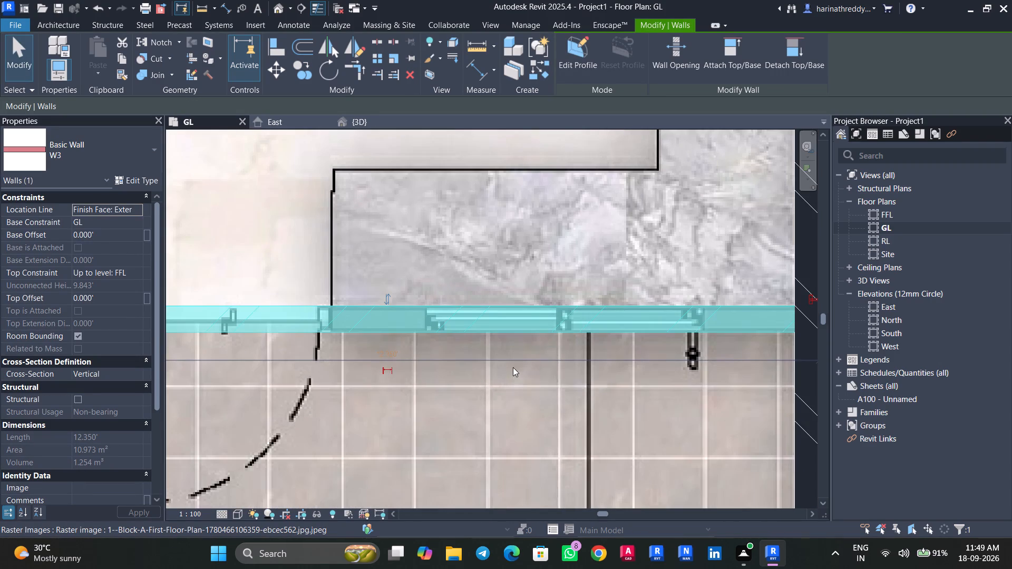
pyautogui.scroll(-9, 513, 367)
pyautogui.moveTo(471, 392); pyautogui.dragTo(536, 391, button='middle')
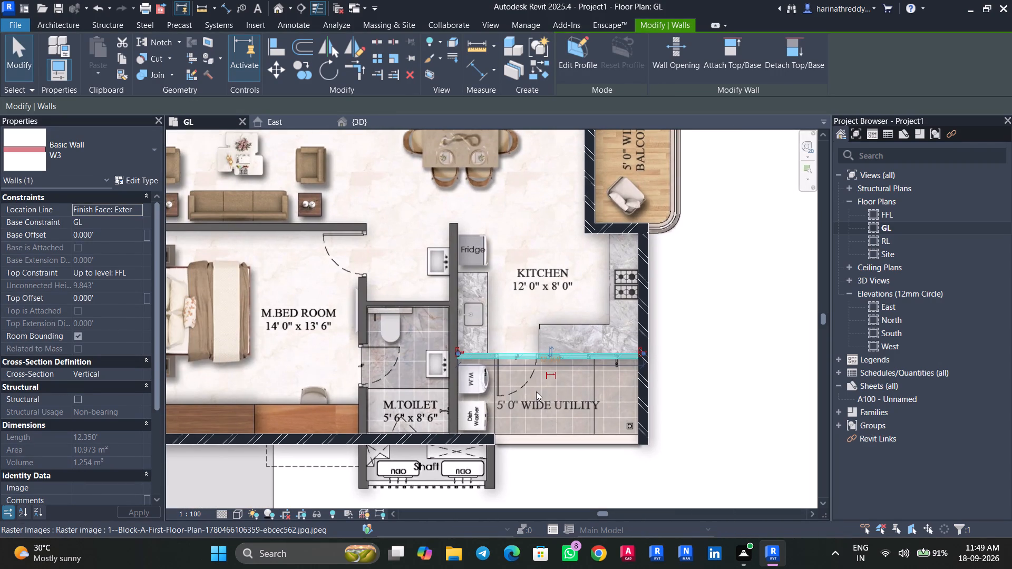
pyautogui.press('Escape')
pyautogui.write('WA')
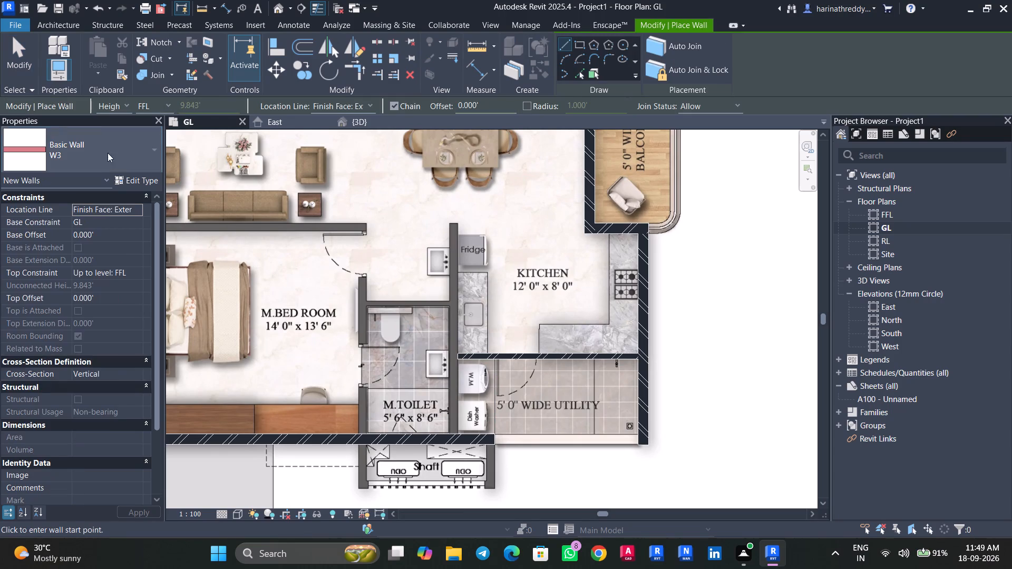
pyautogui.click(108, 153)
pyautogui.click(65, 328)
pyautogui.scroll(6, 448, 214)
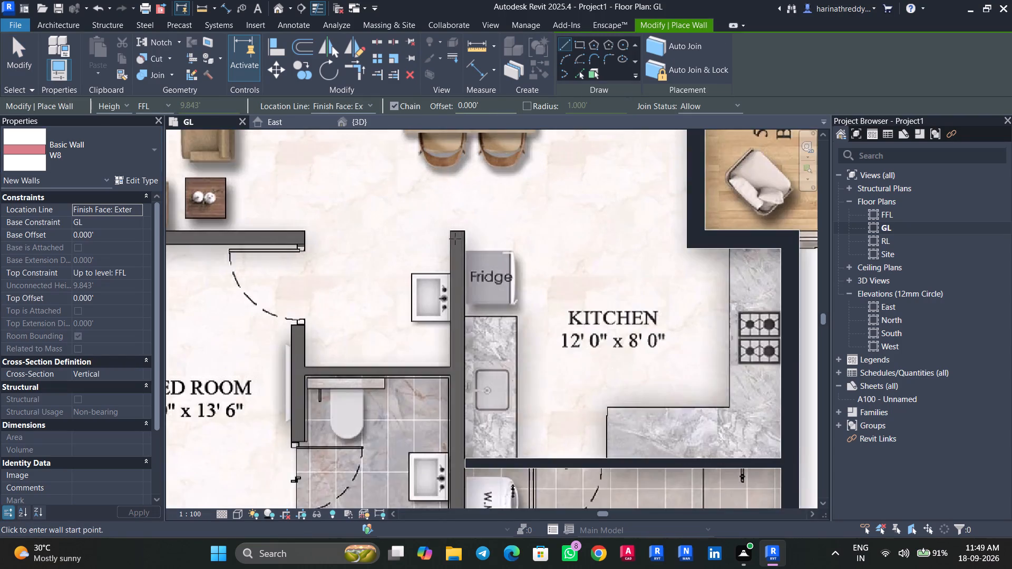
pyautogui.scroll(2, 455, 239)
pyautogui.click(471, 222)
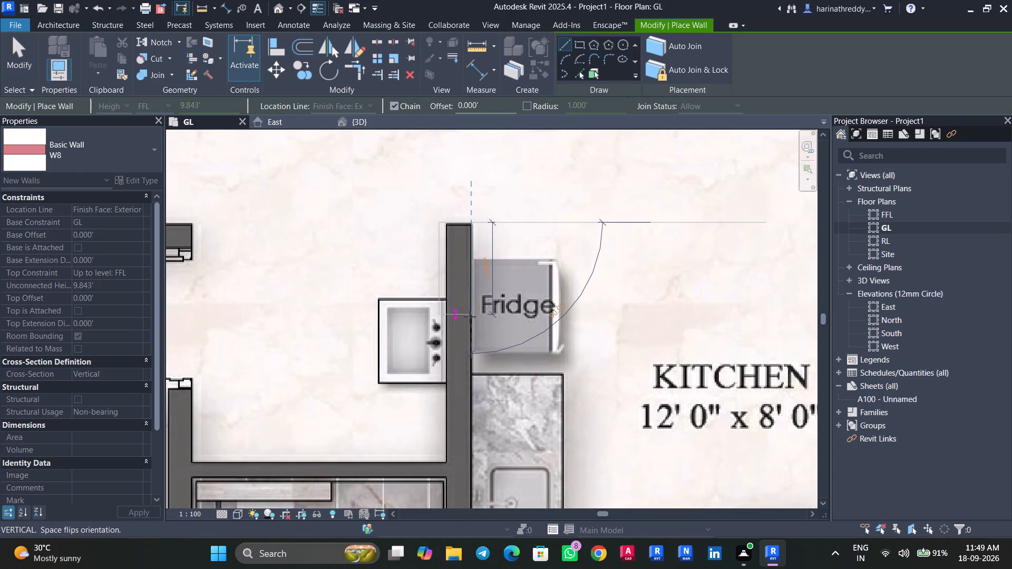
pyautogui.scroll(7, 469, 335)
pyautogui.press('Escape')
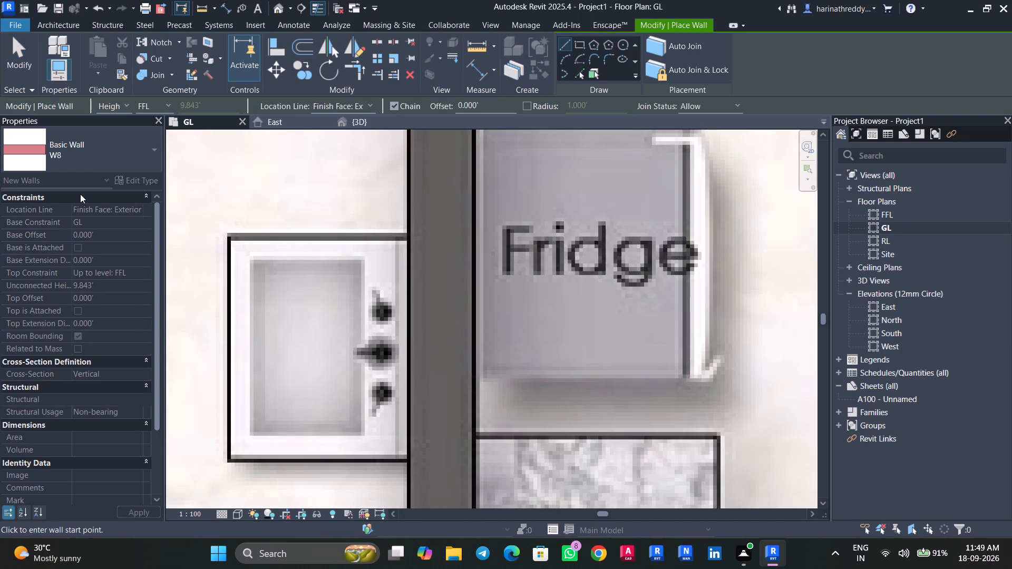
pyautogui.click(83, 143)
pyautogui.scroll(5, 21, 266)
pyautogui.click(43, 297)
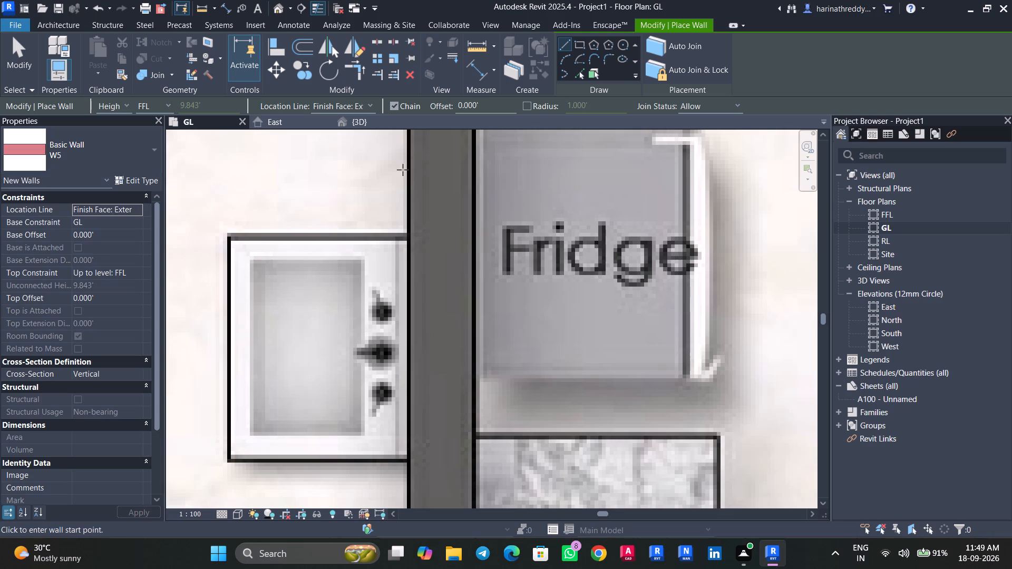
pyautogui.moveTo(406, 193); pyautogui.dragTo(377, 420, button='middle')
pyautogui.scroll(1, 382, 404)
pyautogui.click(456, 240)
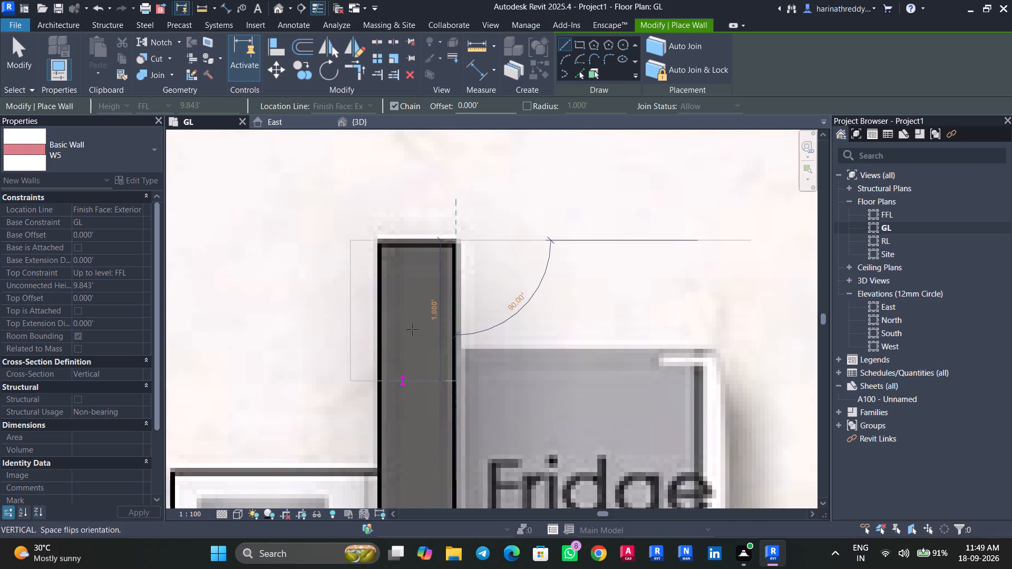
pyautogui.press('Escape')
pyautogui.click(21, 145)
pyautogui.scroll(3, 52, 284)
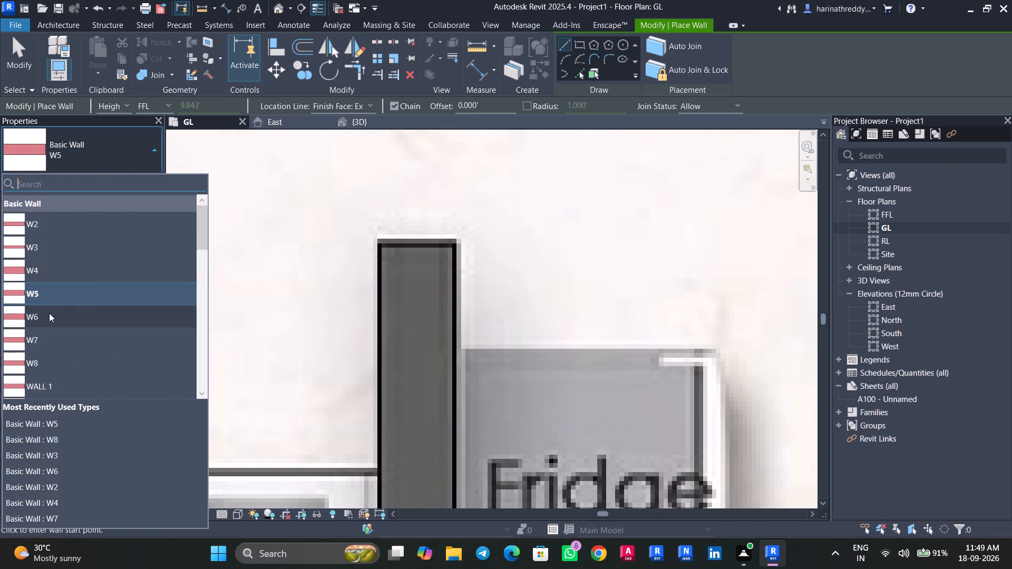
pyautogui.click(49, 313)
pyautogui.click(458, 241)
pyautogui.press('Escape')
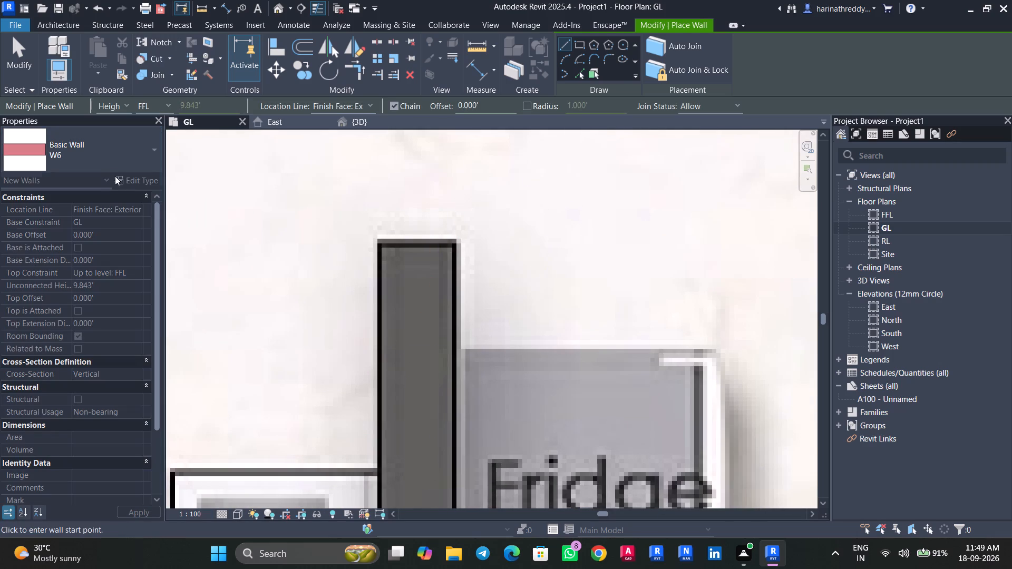
# Draw a W2 wall about 14.35' long between the kitchen and M.Toilet, from its free end near the fridge to the wall above the shaft.
pyautogui.click(110, 154)
pyautogui.scroll(3, 65, 299)
pyautogui.click(98, 151)
pyautogui.scroll(6, 71, 296)
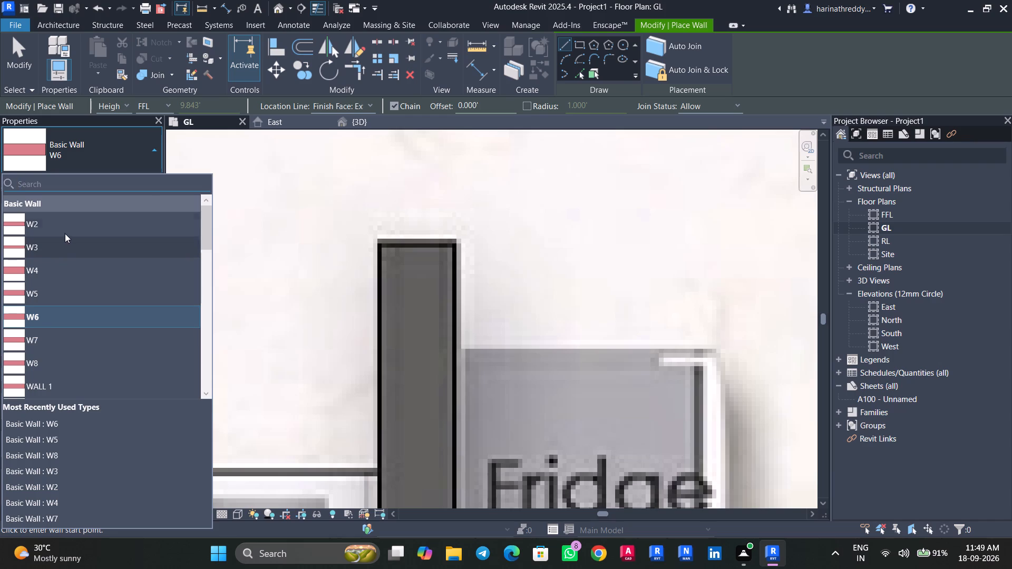
pyautogui.click(66, 222)
pyautogui.click(455, 245)
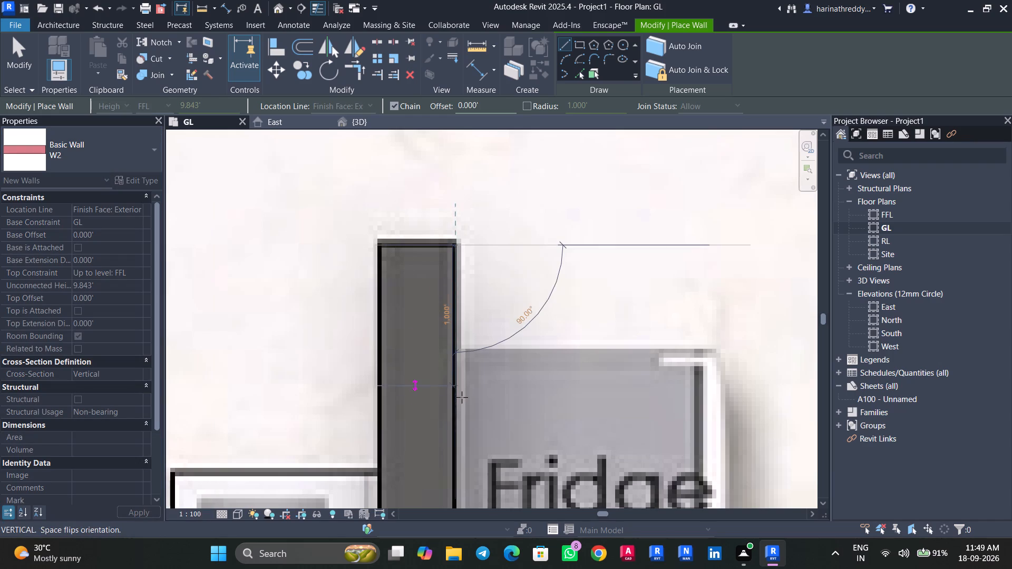
pyautogui.scroll(-5, 462, 400)
pyautogui.moveTo(459, 409); pyautogui.dragTo(444, 137, button='middle')
pyautogui.moveTo(446, 464); pyautogui.dragTo(445, 297, button='middle')
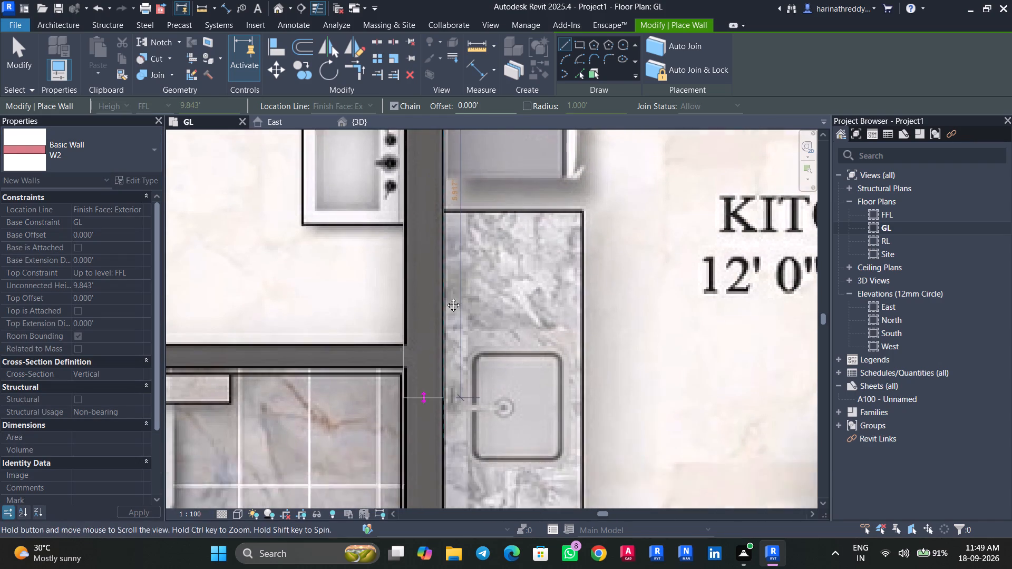
pyautogui.moveTo(445, 297); pyautogui.dragTo(445, 214, button='middle')
pyautogui.moveTo(437, 423); pyautogui.dragTo(427, 155, button='middle')
pyautogui.moveTo(423, 410); pyautogui.dragTo(429, 142, button='middle')
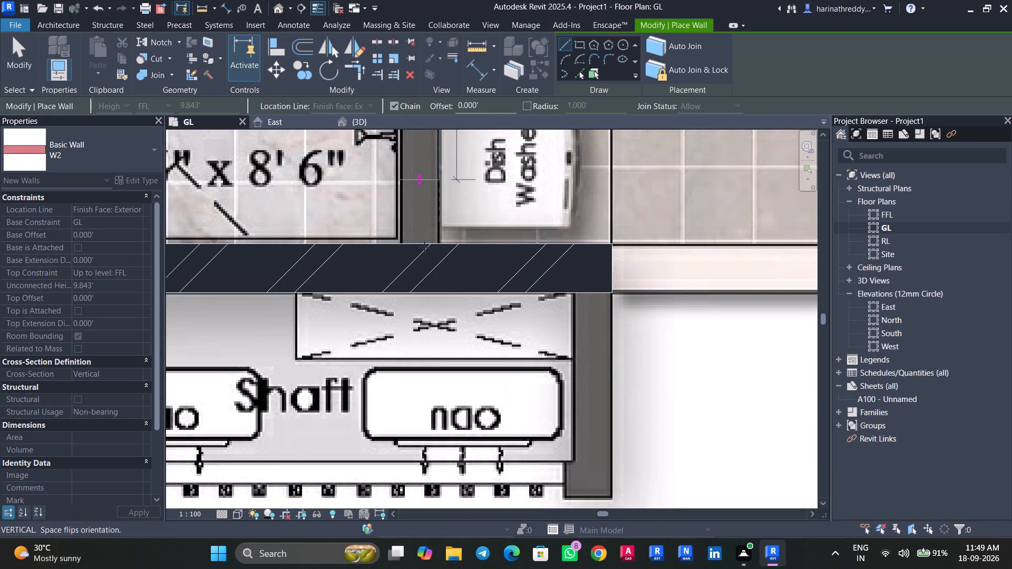
pyautogui.click(438, 244)
pyautogui.press('Escape')
pyautogui.click(429, 202)
pyautogui.press('Escape')
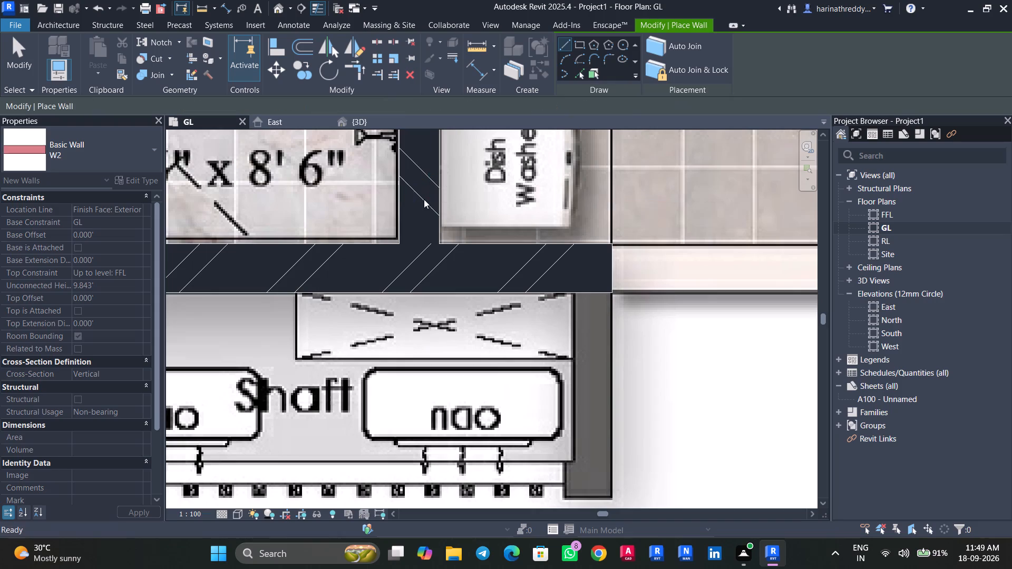
pyautogui.press('Escape')
# Stretch the fridge-side end of the W2 wall between the kitchen and M.Toilet to the plan's wall end, about 14.4' long in total.
pyautogui.click(426, 199)
pyautogui.moveTo(431, 200); pyautogui.dragTo(452, 473, button='middle')
pyautogui.moveTo(472, 226); pyautogui.dragTo(478, 516, button='middle')
pyautogui.scroll(1, 478, 516)
pyautogui.moveTo(431, 239); pyautogui.dragTo(442, 510, button='middle')
pyautogui.moveTo(487, 218); pyautogui.dragTo(494, 455, button='middle')
pyautogui.press('Right')
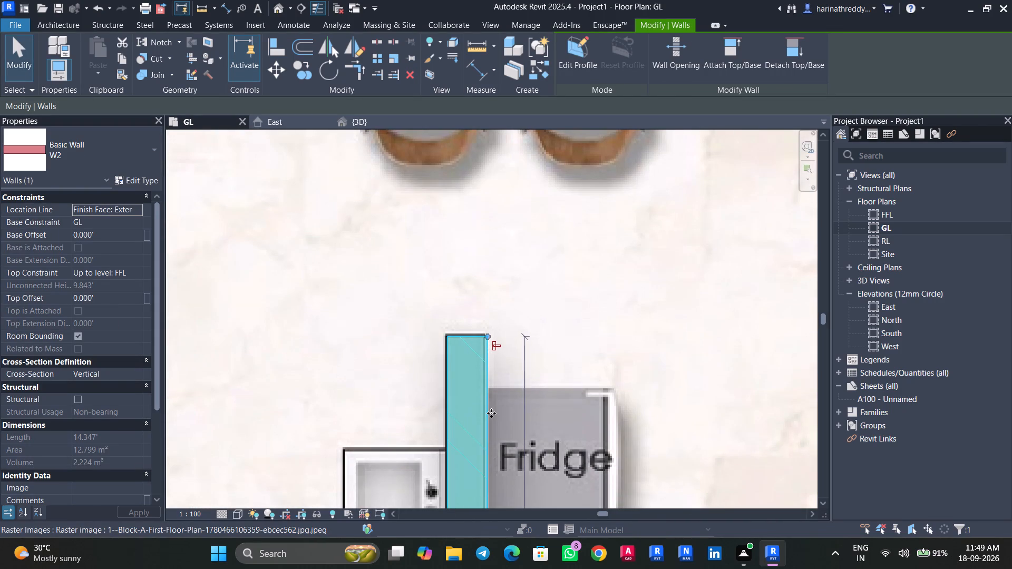
pyautogui.press('Left')
pyautogui.scroll(9, 493, 343)
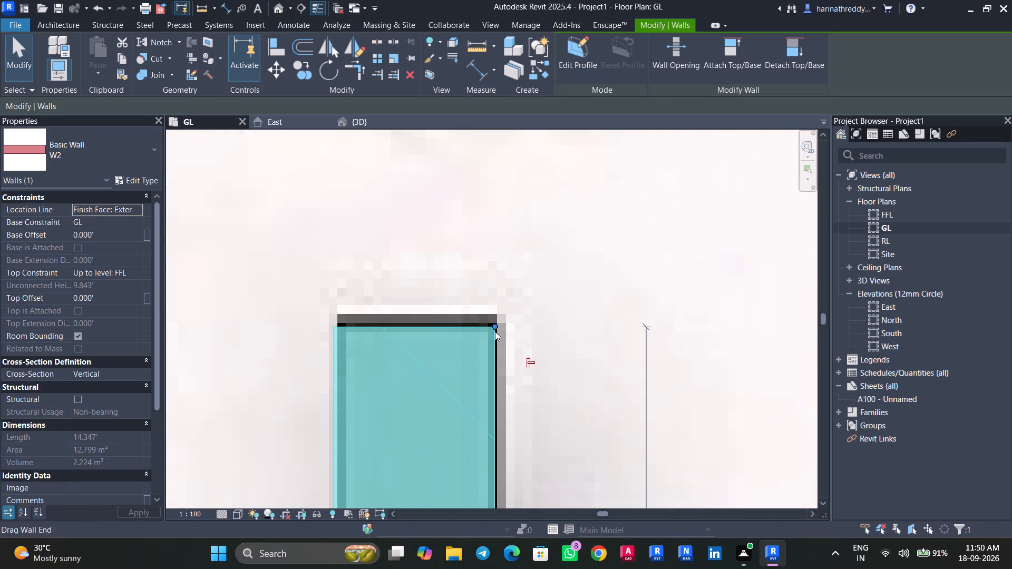
pyautogui.moveTo(495, 330); pyautogui.dragTo(495, 315)
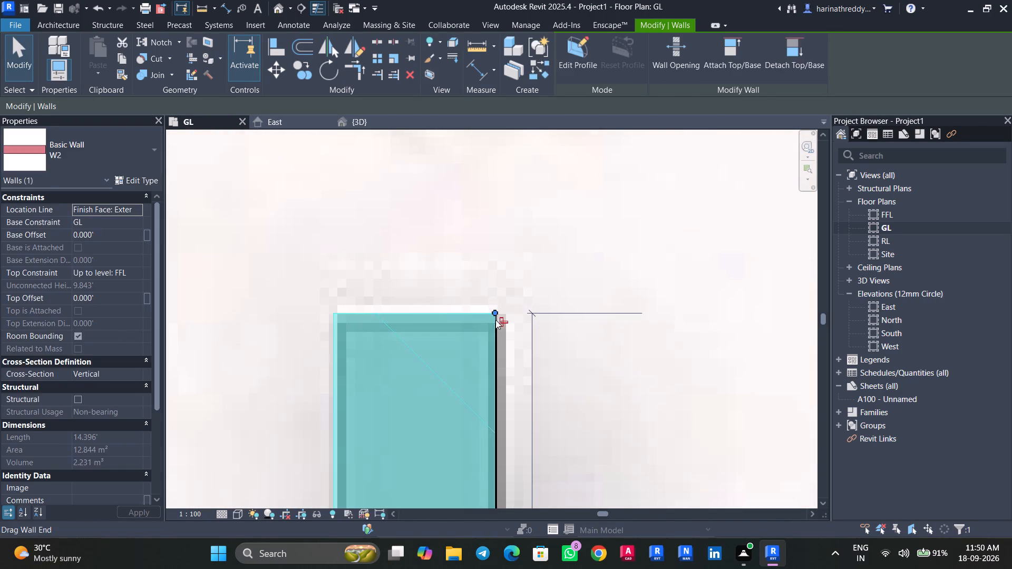
pyautogui.press('Escape')
# Examine the walls traced so far and the remaining 3BHK flats and common core across the floor plan.
pyautogui.scroll(-3, 544, 359)
pyautogui.scroll(1, 544, 359)
pyautogui.scroll(-10, 544, 359)
pyautogui.moveTo(545, 361); pyautogui.dragTo(546, 149, button='middle')
pyautogui.scroll(-8, 549, 252)
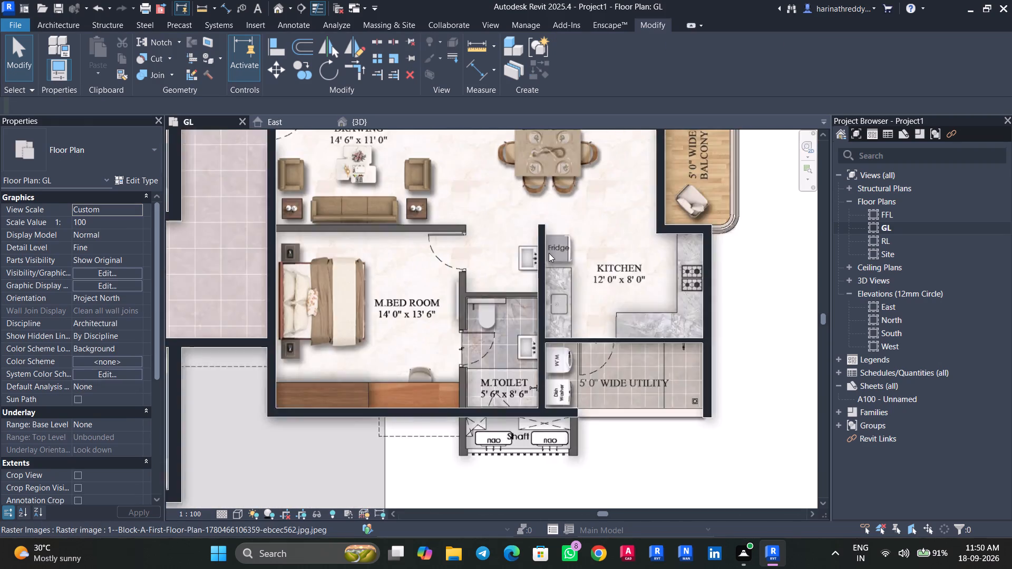
pyautogui.scroll(-6, 549, 253)
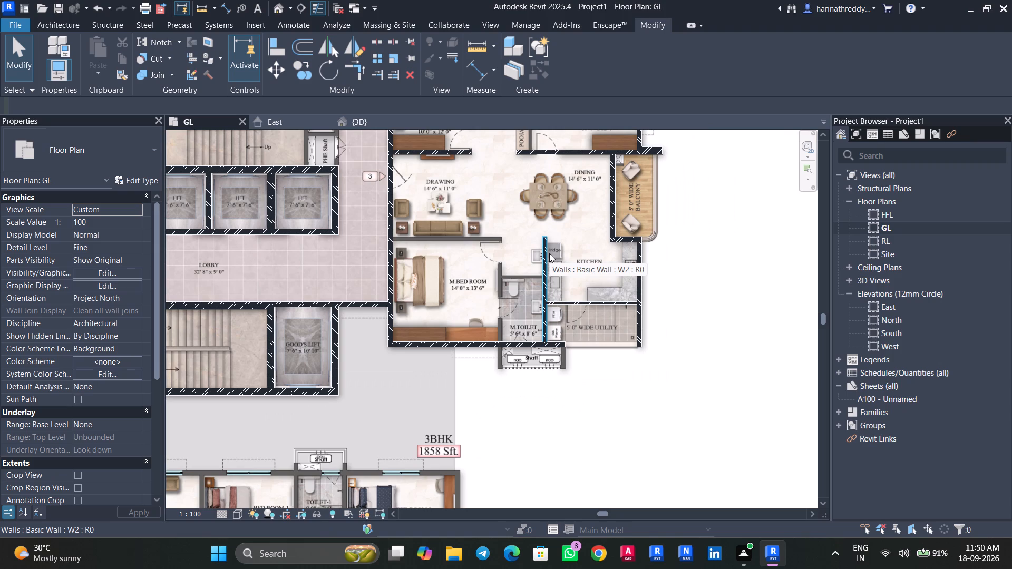
pyautogui.scroll(-3, 573, 309)
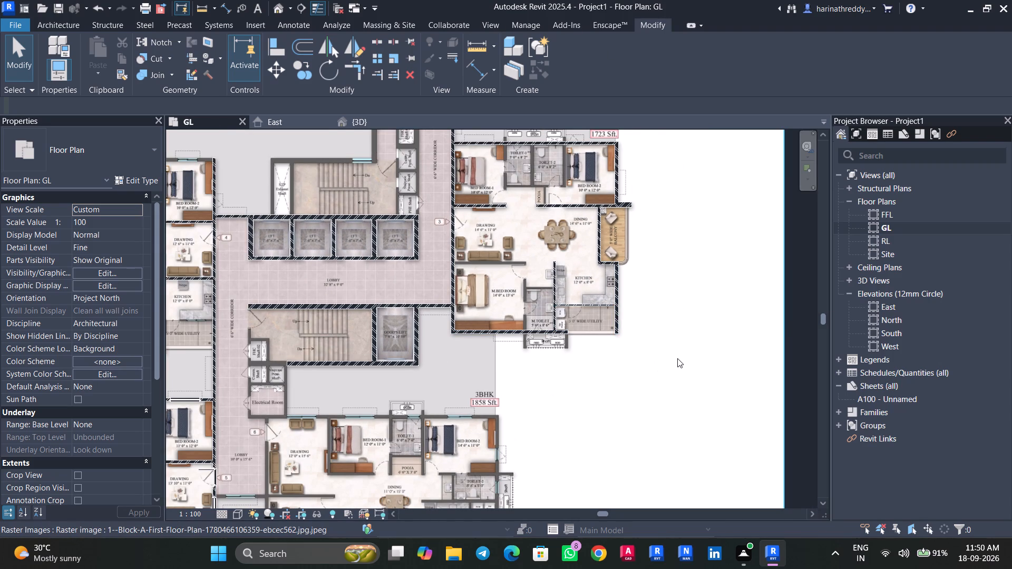
pyautogui.scroll(-7, 677, 358)
pyautogui.scroll(7, 638, 395)
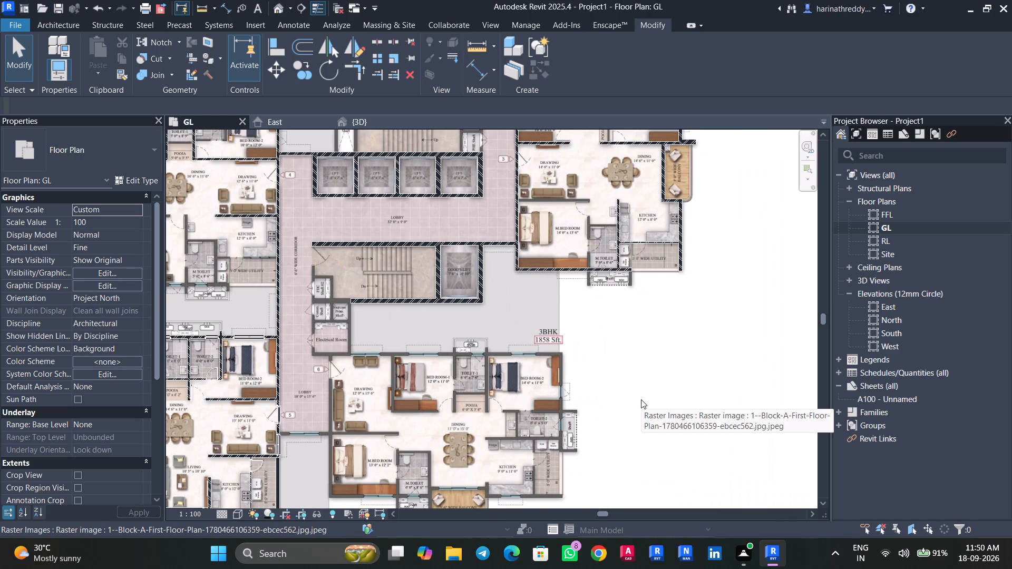
pyautogui.scroll(4, 628, 424)
pyautogui.moveTo(628, 424); pyautogui.dragTo(811, 405, button='middle')
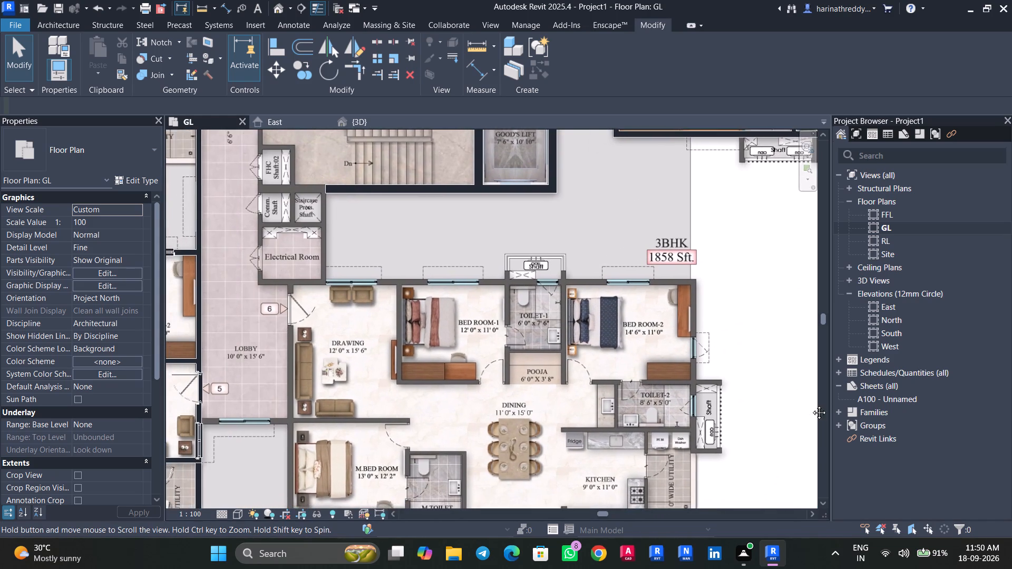
pyautogui.moveTo(811, 405); pyautogui.dragTo(805, 340, button='middle')
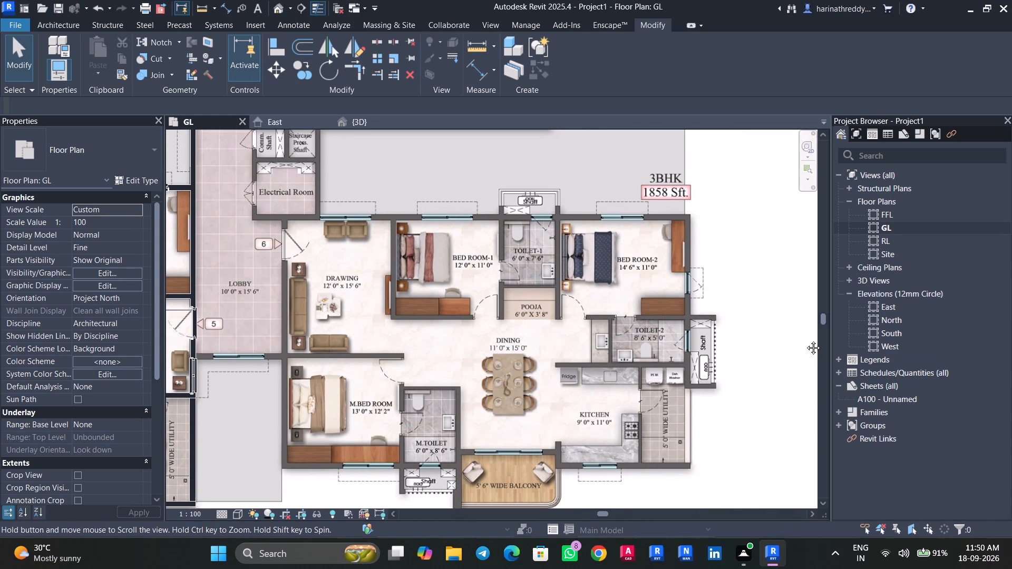
pyautogui.moveTo(805, 340); pyautogui.dragTo(805, 339, button='middle')
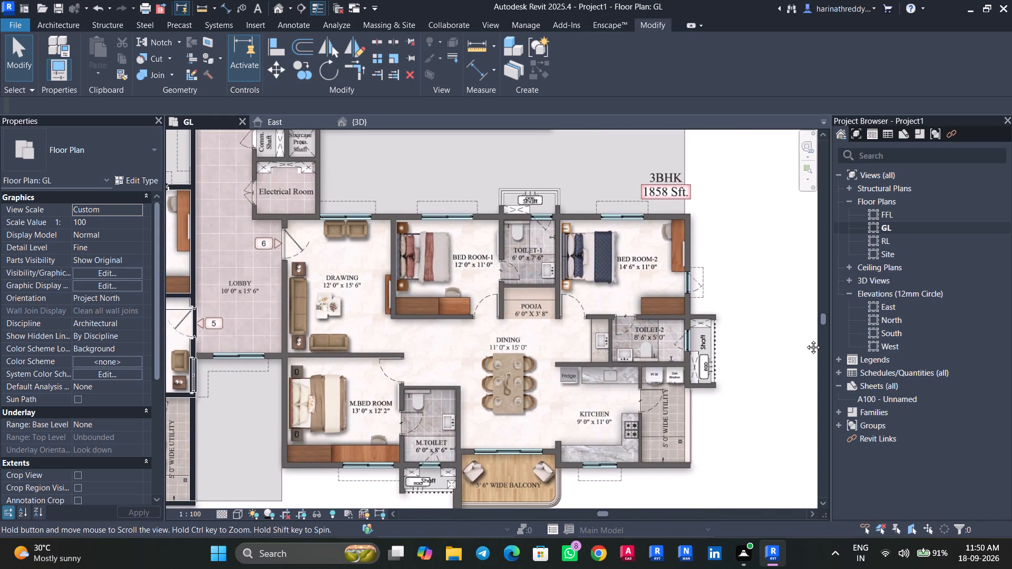
pyautogui.moveTo(805, 339); pyautogui.dragTo(873, 362, button='middle')
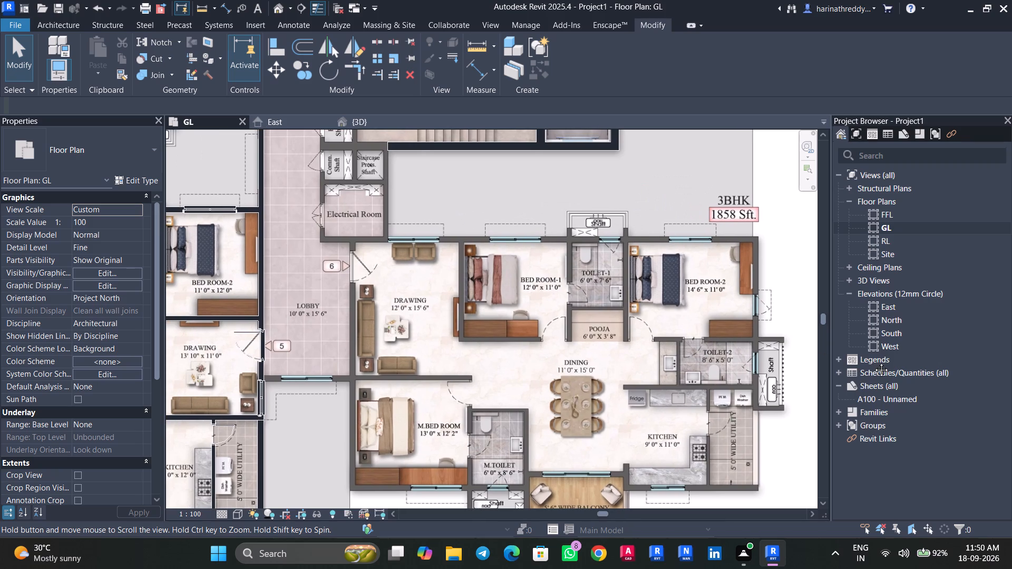
pyautogui.moveTo(873, 362); pyautogui.dragTo(890, 386, button='middle')
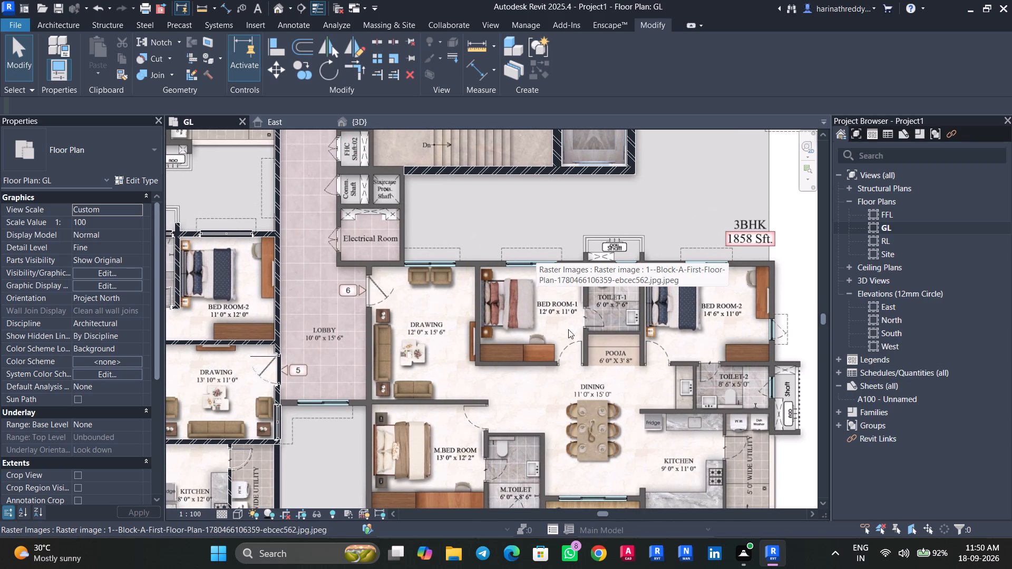
pyautogui.moveTo(583, 333); pyautogui.dragTo(702, 205, button='middle')
pyautogui.moveTo(588, 332); pyautogui.dragTo(742, 341, button='middle')
pyautogui.scroll(4, 376, 300)
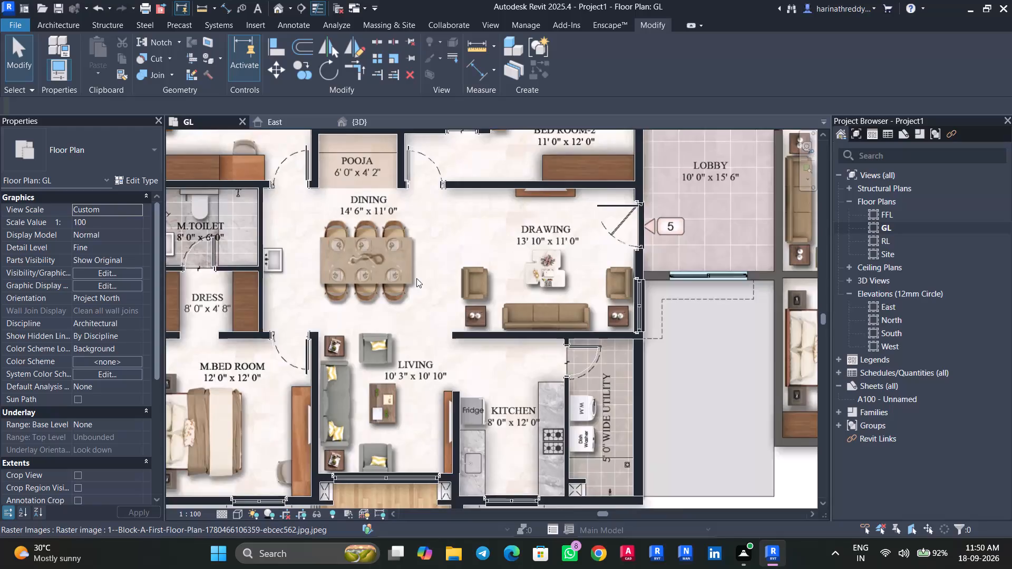
pyautogui.moveTo(416, 289); pyautogui.dragTo(286, 400, button='middle')
pyautogui.scroll(-7, 440, 343)
pyautogui.moveTo(432, 291); pyautogui.dragTo(444, 436, button='middle')
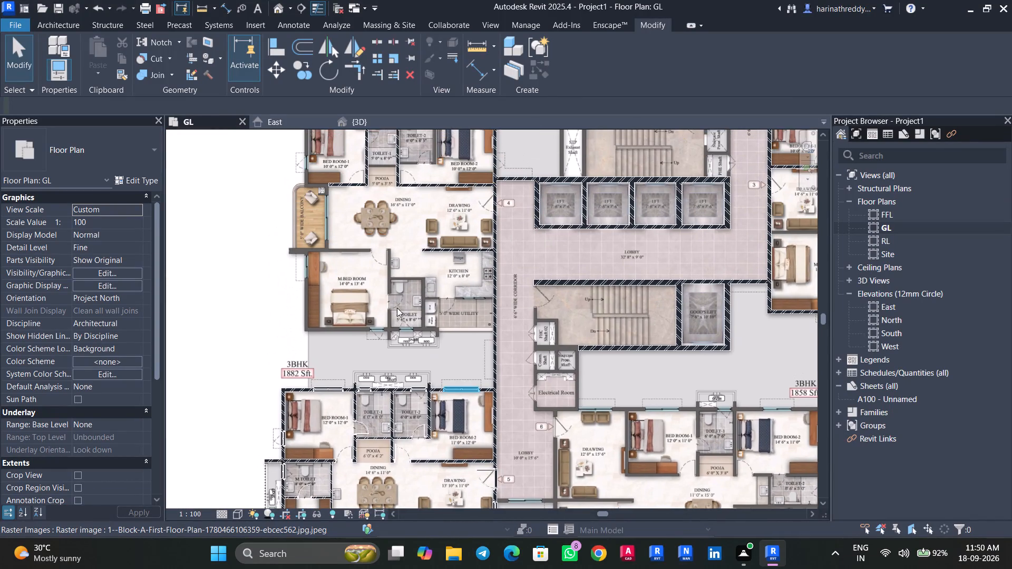
pyautogui.scroll(5, 395, 301)
pyautogui.scroll(5, 409, 360)
pyautogui.scroll(-4, 421, 381)
pyautogui.moveTo(422, 393); pyautogui.dragTo(369, 496, button='middle')
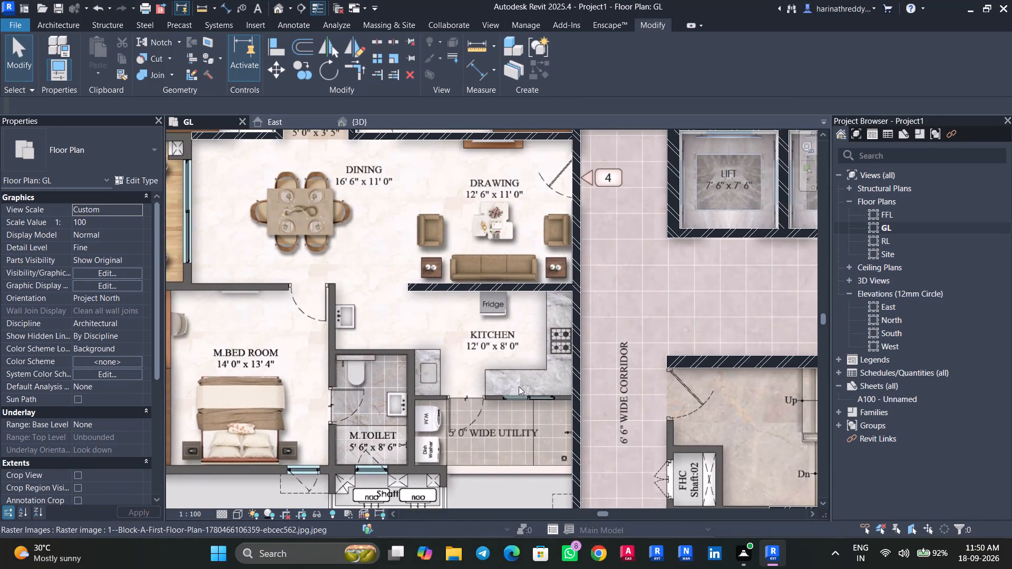
pyautogui.scroll(-7, 624, 354)
pyautogui.moveTo(629, 335); pyautogui.dragTo(460, 504, button='middle')
pyautogui.moveTo(618, 342); pyautogui.dragTo(466, 452, button='middle')
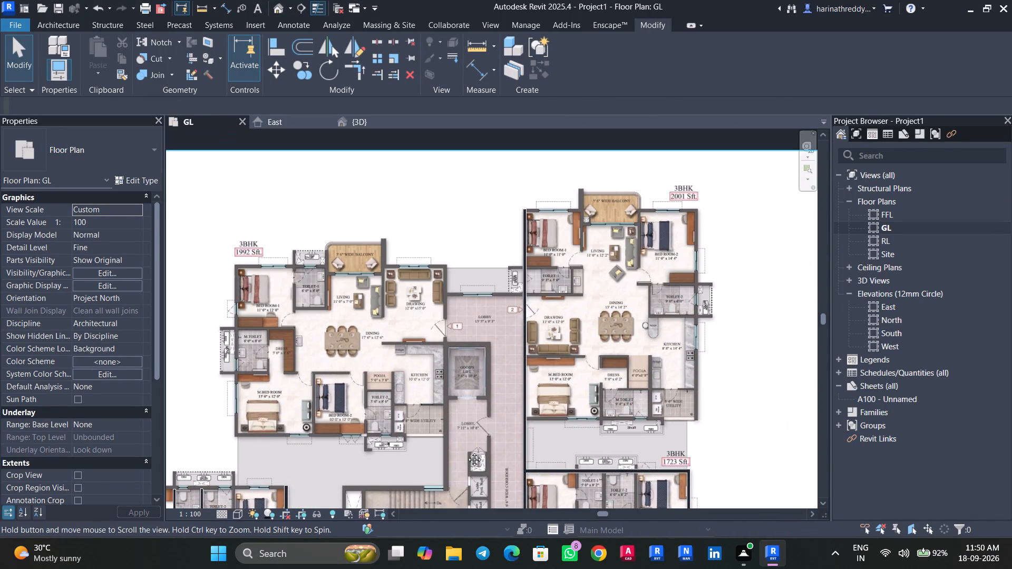
pyautogui.moveTo(466, 452); pyautogui.dragTo(466, 449, button='middle')
pyautogui.scroll(5, 651, 248)
# Draw a W2 wall about 14.88' long between the 1723 Sft flat's drawing room and M.Bed Room, nudging it up onto the plan.
pyautogui.moveTo(629, 358); pyautogui.dragTo(628, 0, button='middle')
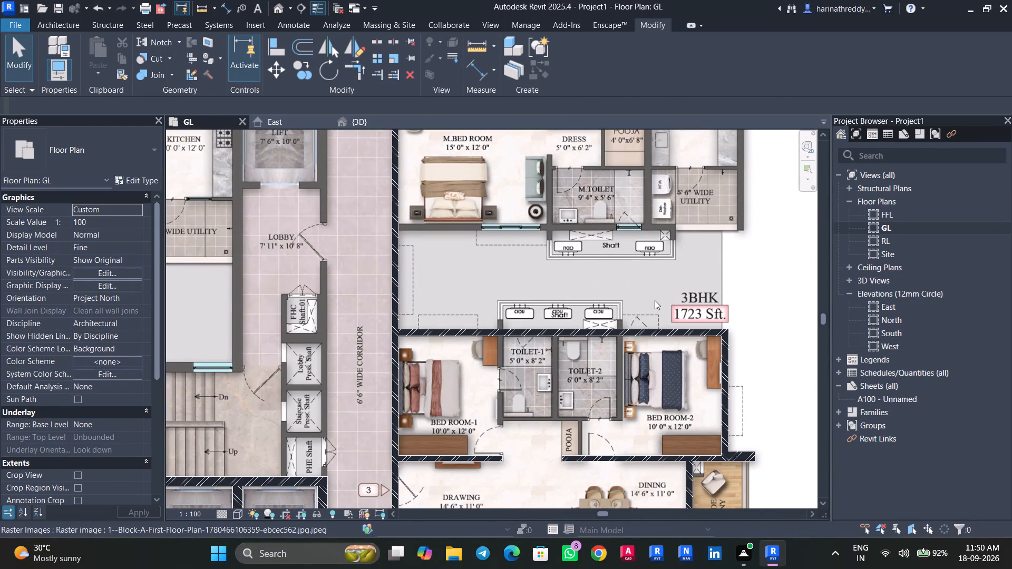
pyautogui.moveTo(655, 300); pyautogui.dragTo(638, 65, button='middle')
pyautogui.scroll(2, 593, 337)
pyautogui.moveTo(593, 336); pyautogui.dragTo(622, 249, button='middle')
pyautogui.scroll(3, 436, 263)
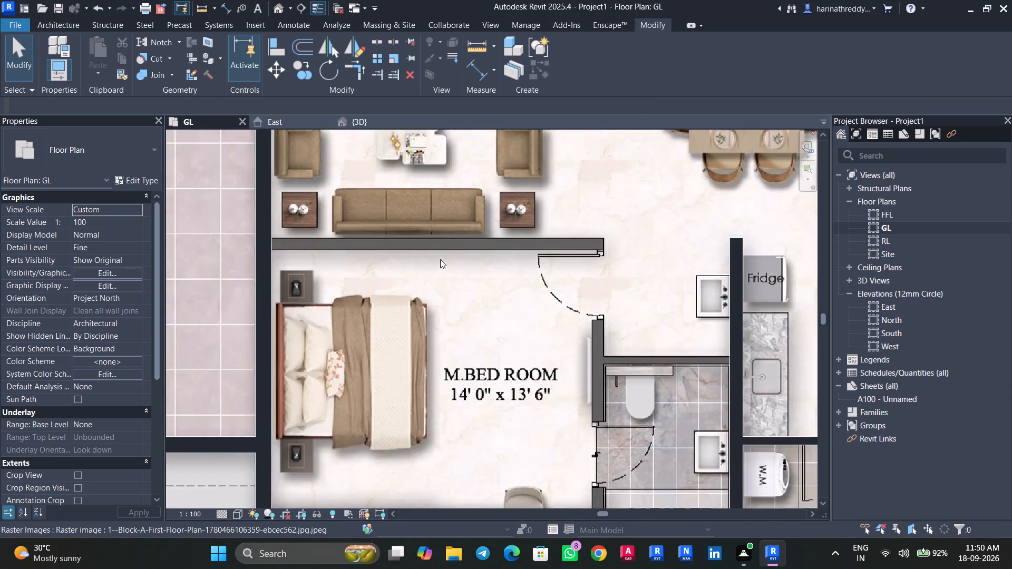
pyautogui.scroll(3, 440, 259)
pyautogui.moveTo(485, 346); pyautogui.dragTo(507, 425, button='middle')
pyautogui.write('WA')
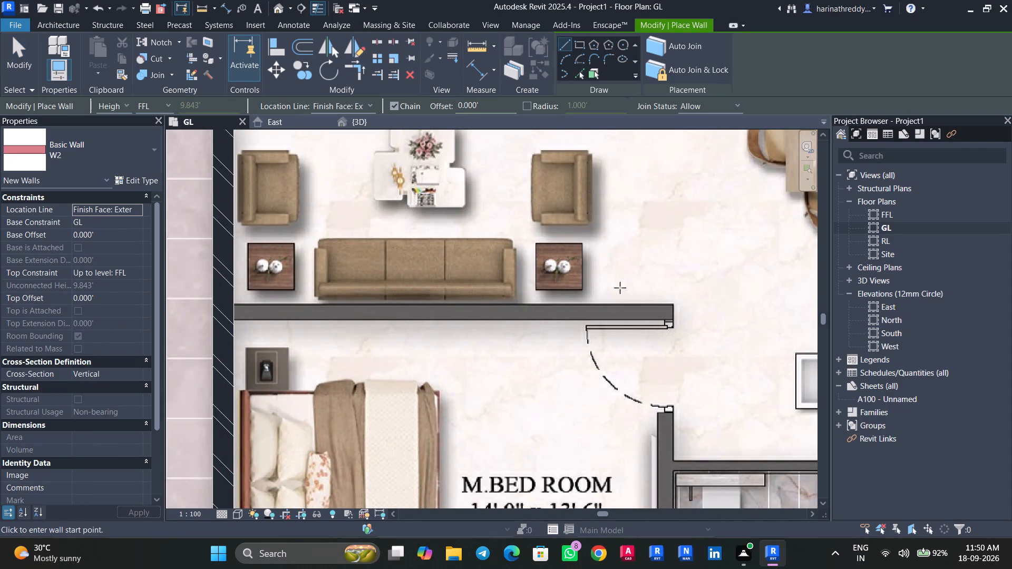
pyautogui.scroll(5, 659, 286)
pyautogui.click(687, 321)
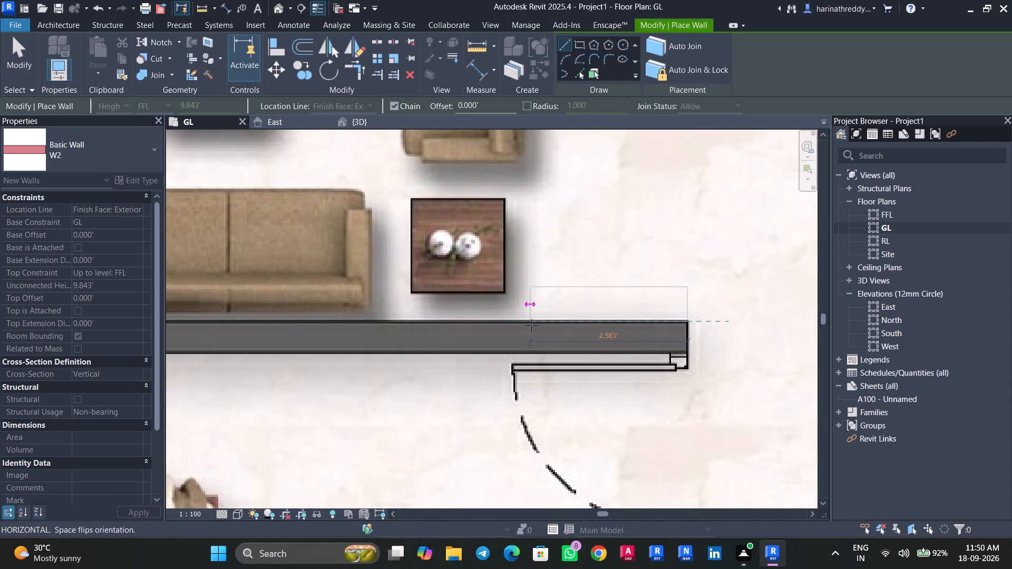
pyautogui.press('space')
pyautogui.moveTo(464, 322); pyautogui.dragTo(799, 365, button='middle')
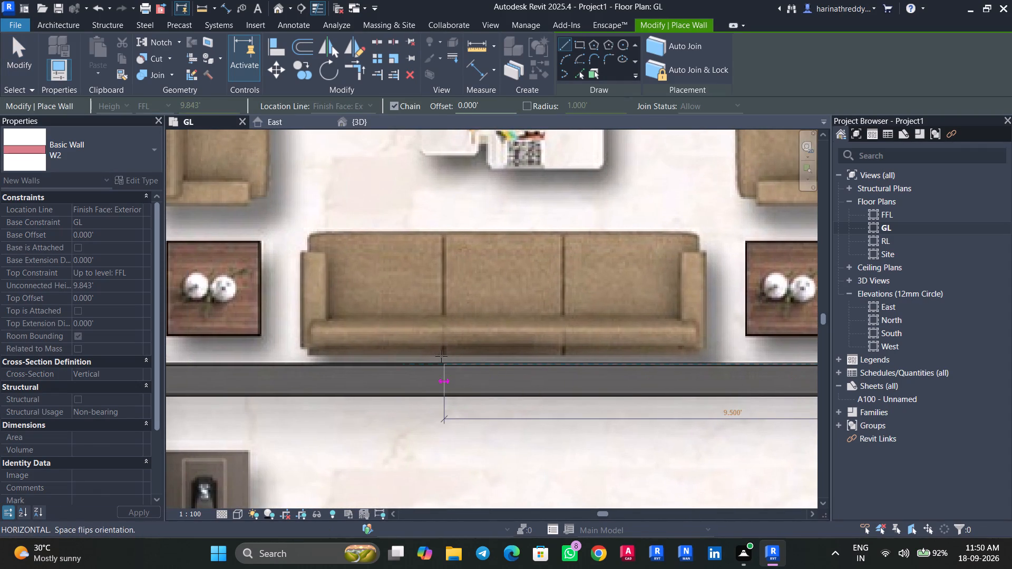
pyautogui.moveTo(442, 357); pyautogui.dragTo(784, 369, button='middle')
pyautogui.click(480, 375)
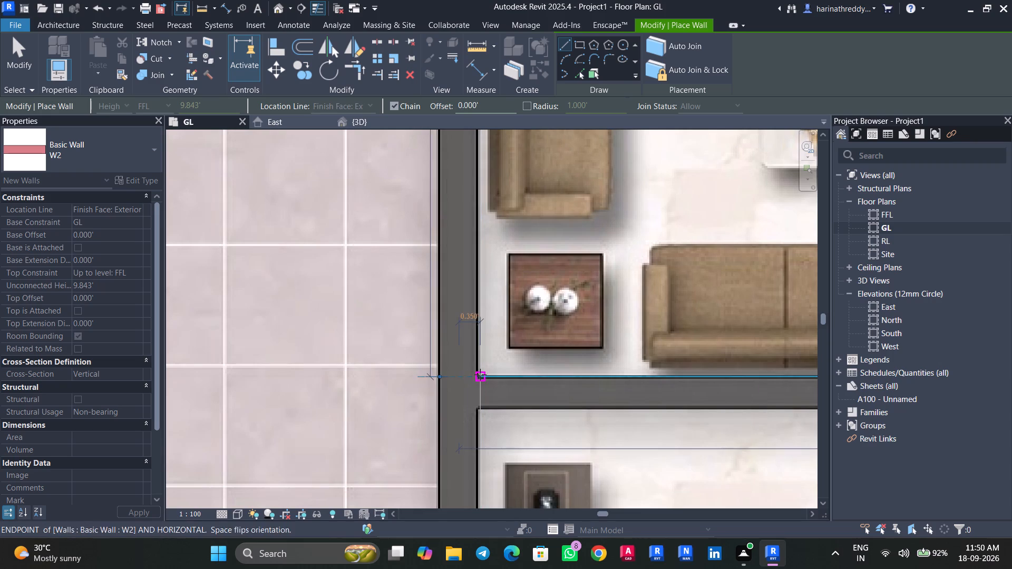
pyautogui.press('Escape')
pyautogui.moveTo(577, 421); pyautogui.dragTo(377, 233, button='middle')
pyautogui.press('Escape')
pyautogui.click(505, 208)
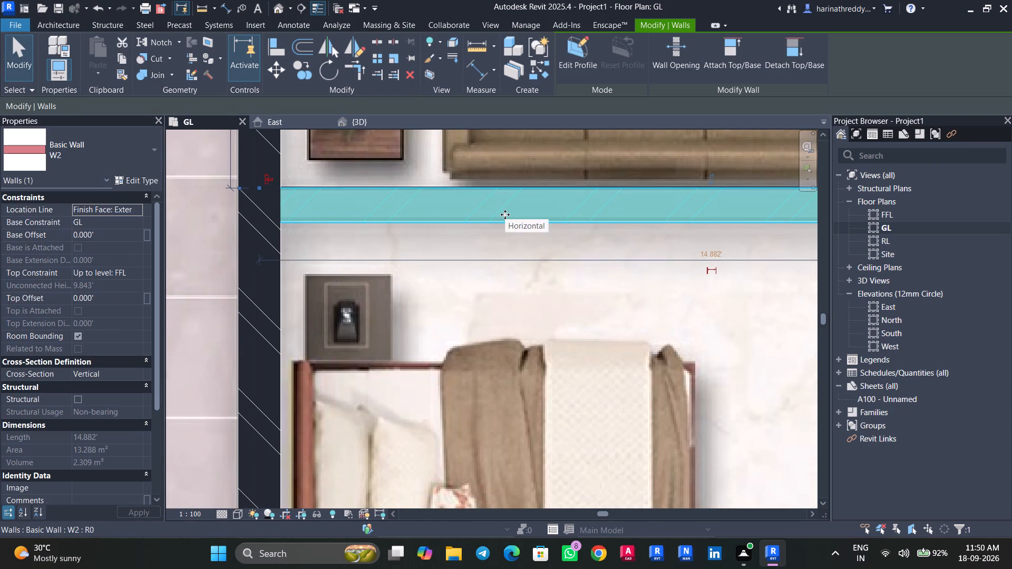
pyautogui.press('Up')
# Draw a W2 wall about 17.45' long from the drawing room wall's free end past M.Toilet to the shaft's outer end, nudging it right.
pyautogui.scroll(-6, 505, 215)
pyautogui.moveTo(607, 341); pyautogui.dragTo(463, 178, button='middle')
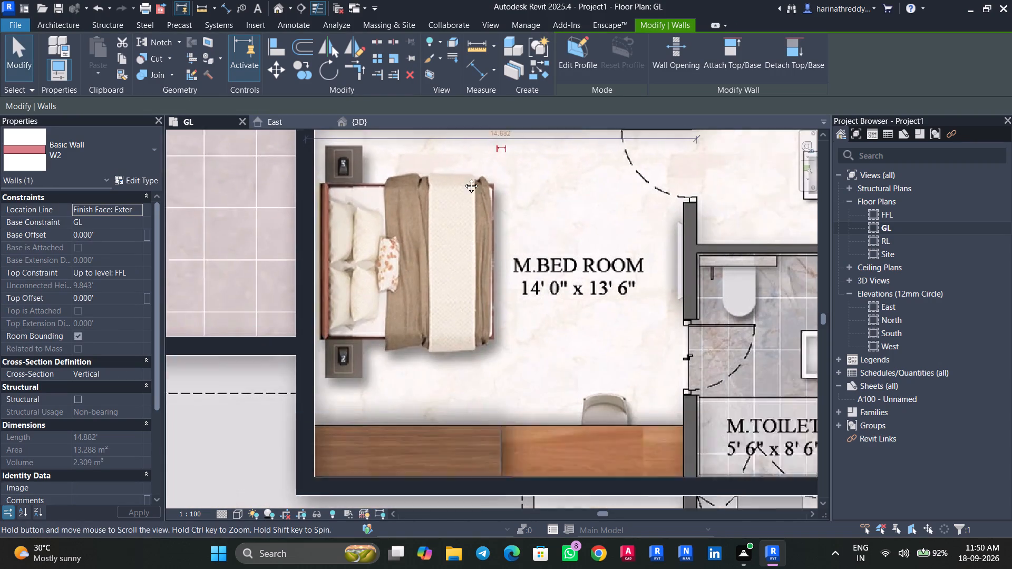
pyautogui.moveTo(463, 178); pyautogui.dragTo(460, 172, button='middle')
pyautogui.press('Escape')
pyautogui.press('w')
pyautogui.press('a')
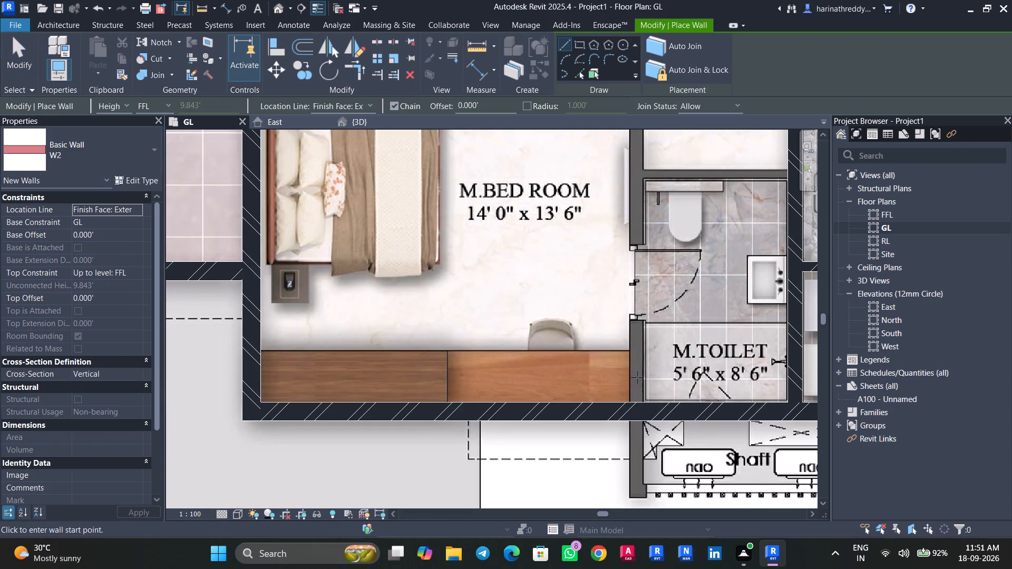
pyautogui.moveTo(622, 164); pyautogui.dragTo(573, 466, button='middle')
pyautogui.scroll(5, 581, 400)
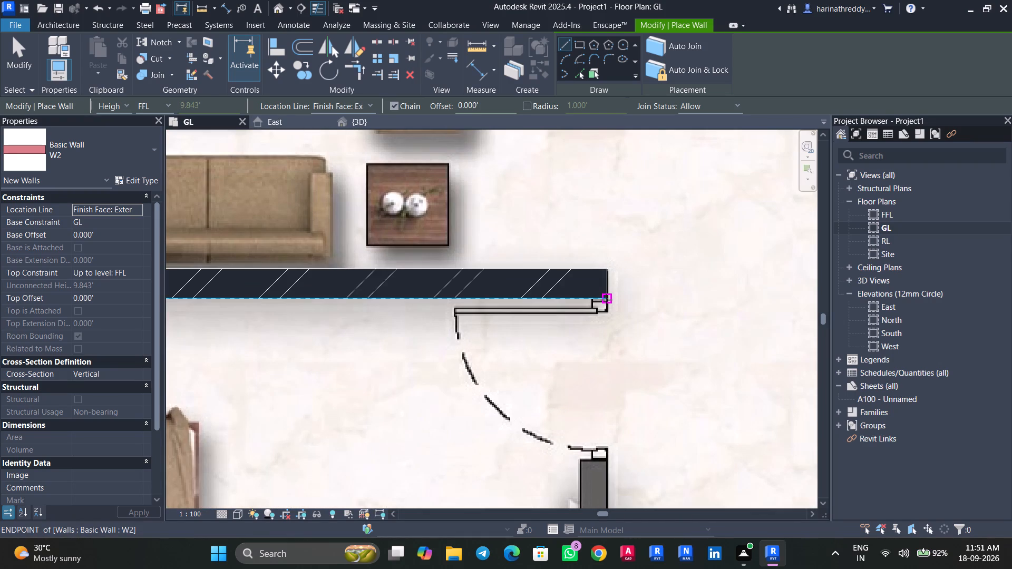
pyautogui.click(606, 300)
pyautogui.moveTo(614, 457); pyautogui.dragTo(596, 325, button='middle')
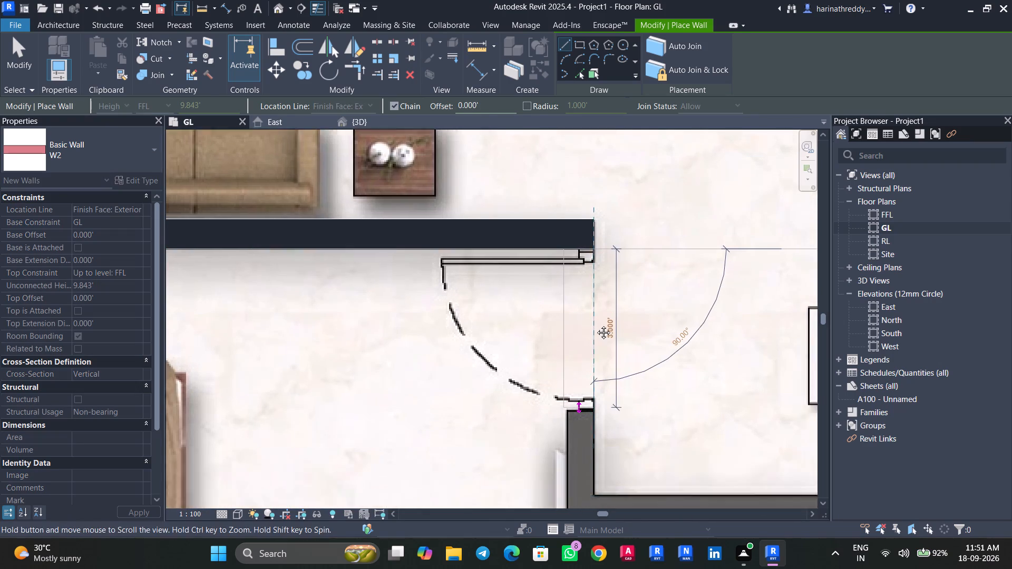
pyautogui.moveTo(596, 325); pyautogui.dragTo(595, 238, button='middle')
pyautogui.moveTo(595, 444); pyautogui.dragTo(588, 113, button='middle')
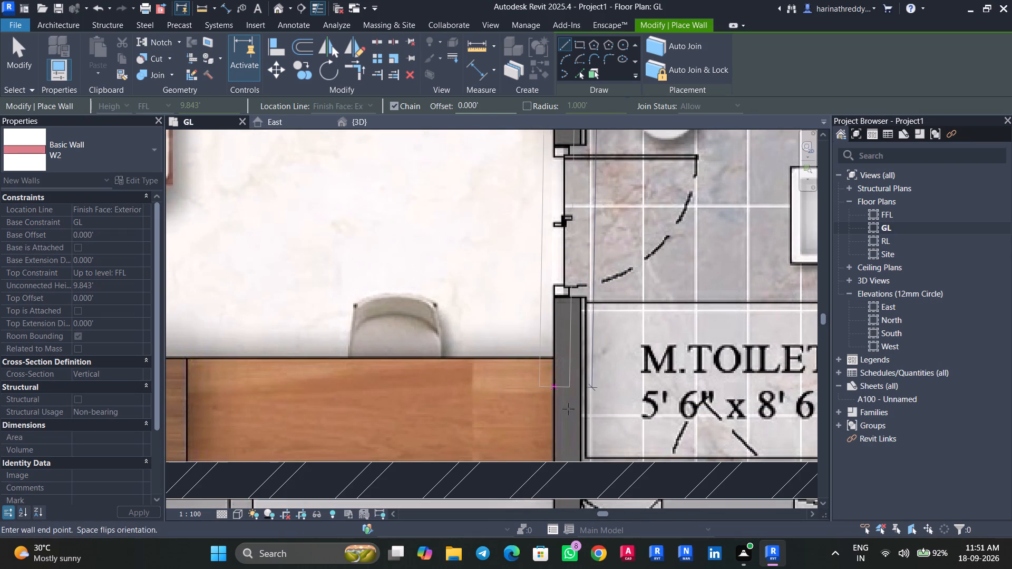
pyautogui.moveTo(583, 462); pyautogui.dragTo(575, 258, button='middle')
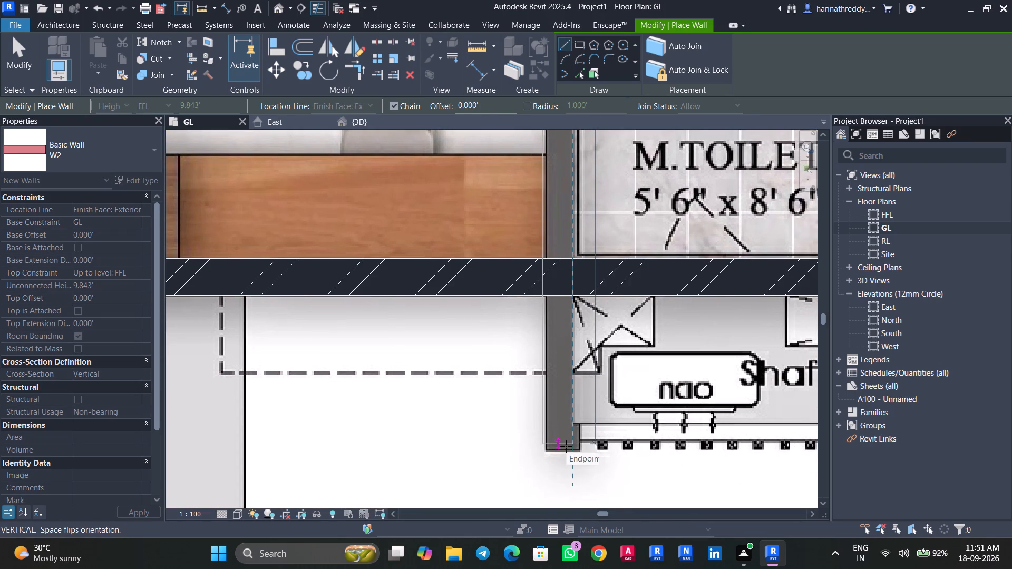
pyautogui.click(566, 450)
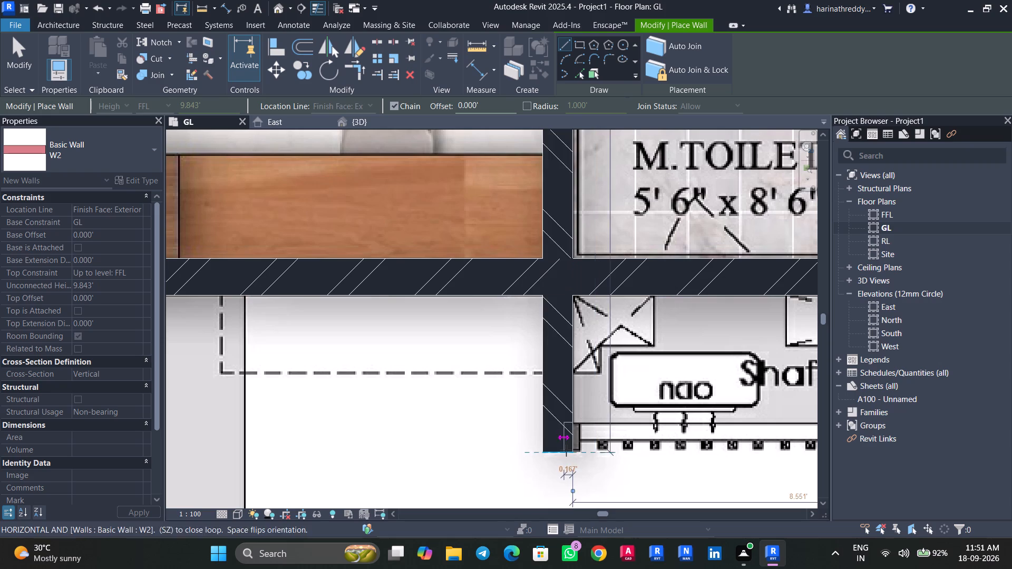
pyautogui.press('Escape')
pyautogui.press('Escape')
pyautogui.press('Escape')
pyautogui.click(554, 404)
pyautogui.press('Right')
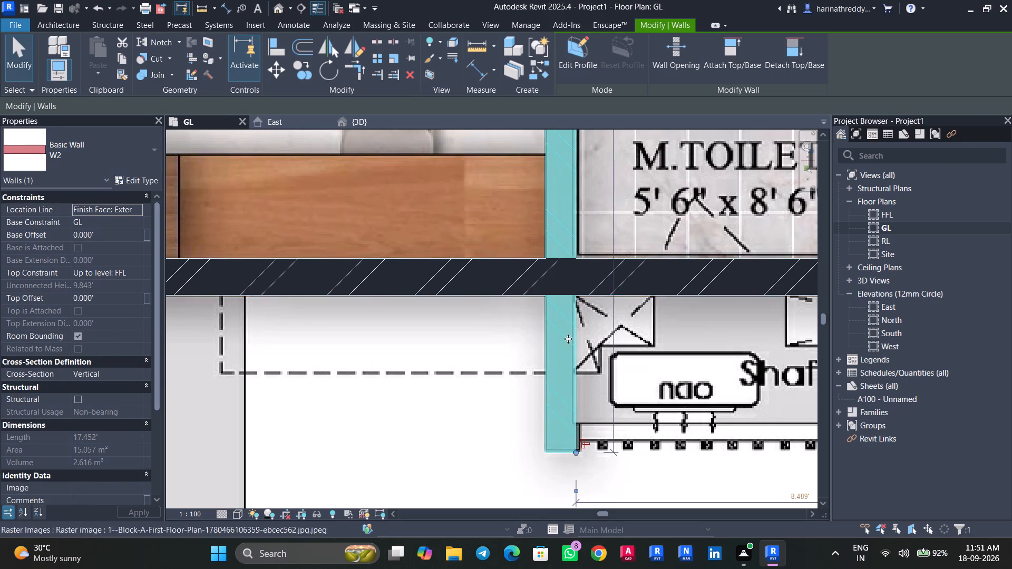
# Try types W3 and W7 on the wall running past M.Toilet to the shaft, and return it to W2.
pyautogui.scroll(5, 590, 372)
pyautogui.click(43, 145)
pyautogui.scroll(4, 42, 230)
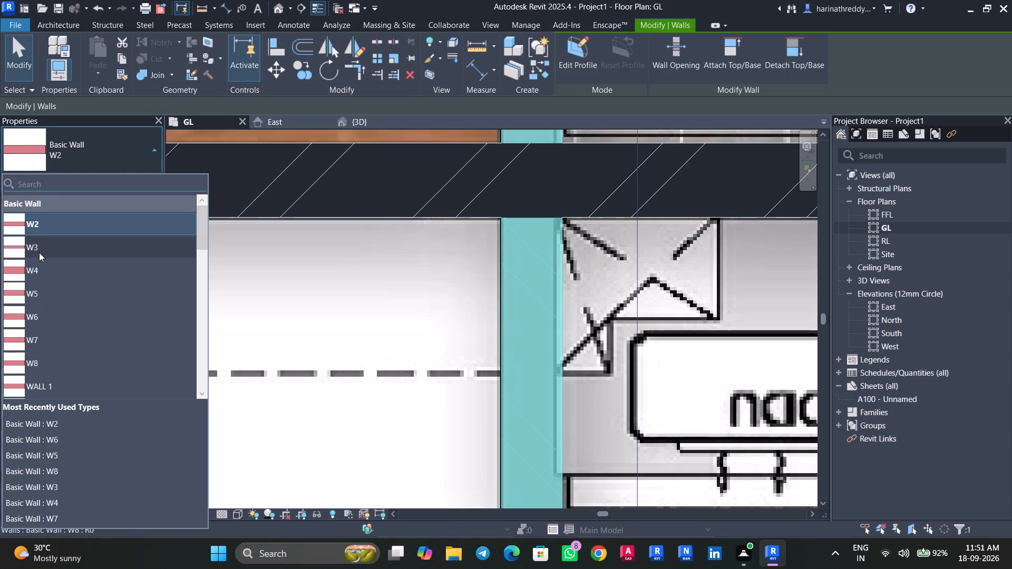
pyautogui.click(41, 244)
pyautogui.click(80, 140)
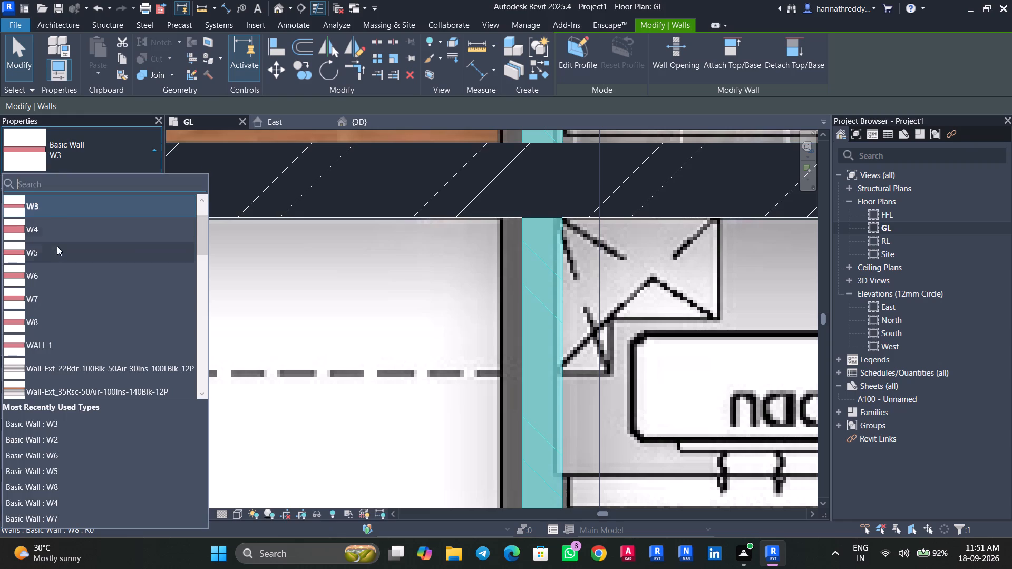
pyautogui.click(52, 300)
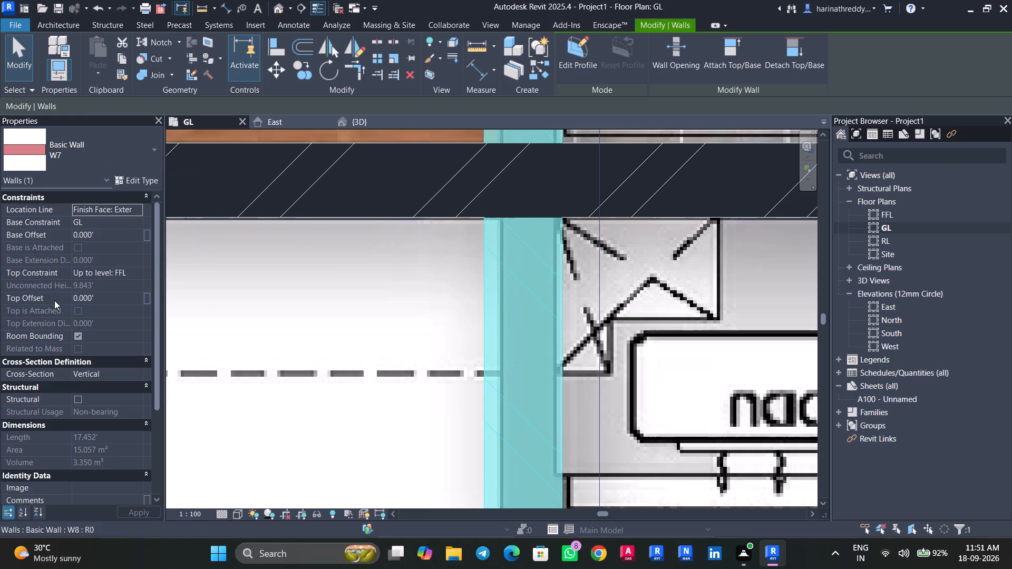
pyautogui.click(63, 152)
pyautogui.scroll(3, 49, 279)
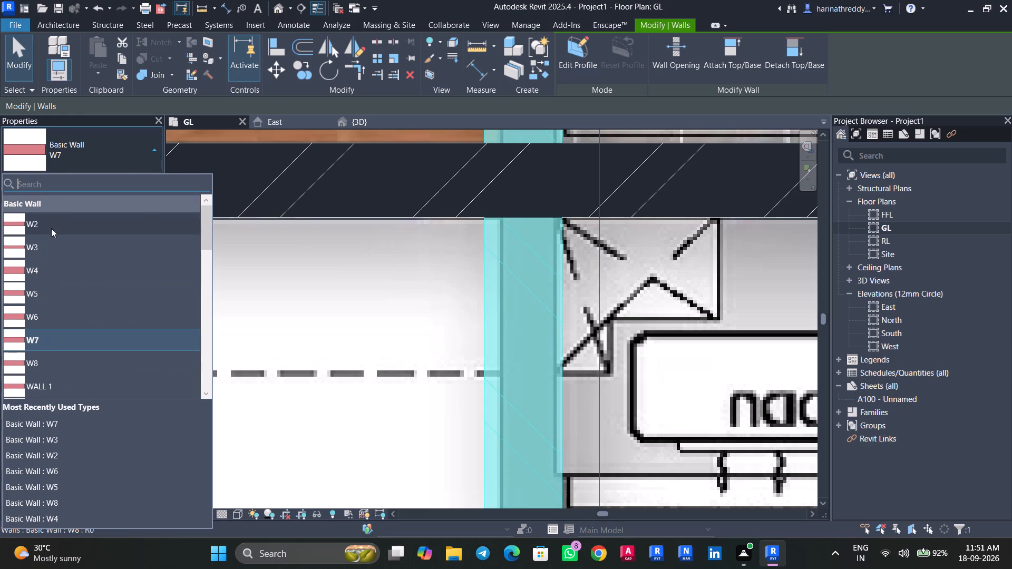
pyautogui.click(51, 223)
# Nudge the W2 wall running past M.Toilet and the shaft left onto the plan's wall.
pyautogui.press('Left')
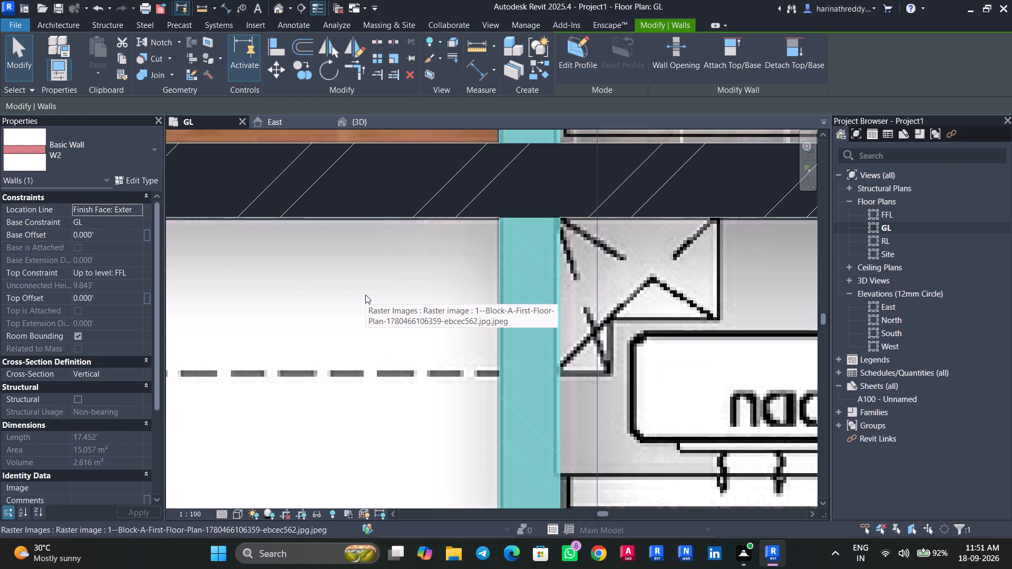
pyautogui.press('Left')
pyautogui.press('Escape')
# Draw a W2 wall about 3.29' long along the shaft's utility-side end, nudging it down to the plan's wall end.
pyautogui.scroll(-7, 366, 295)
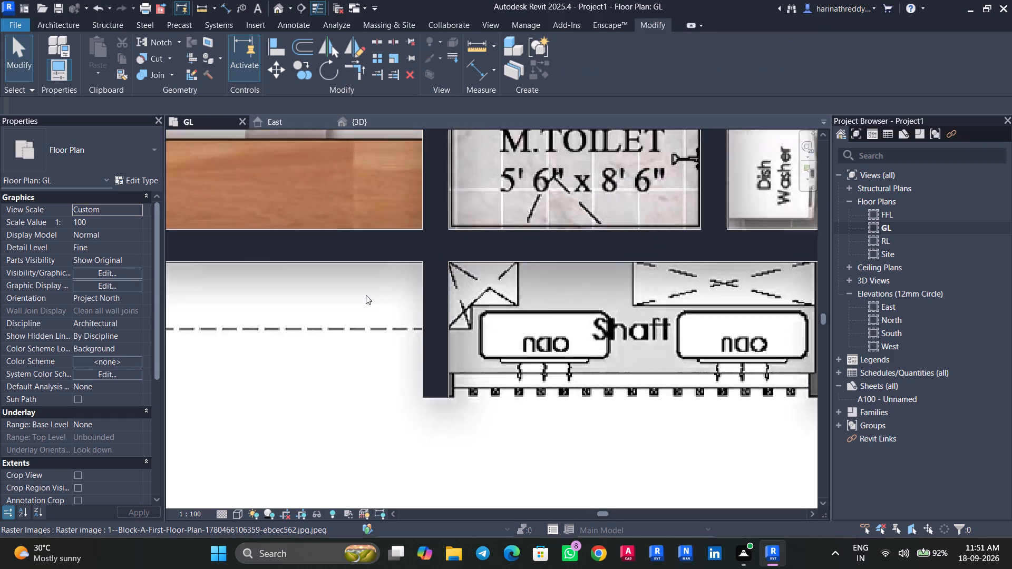
pyautogui.scroll(-6, 366, 295)
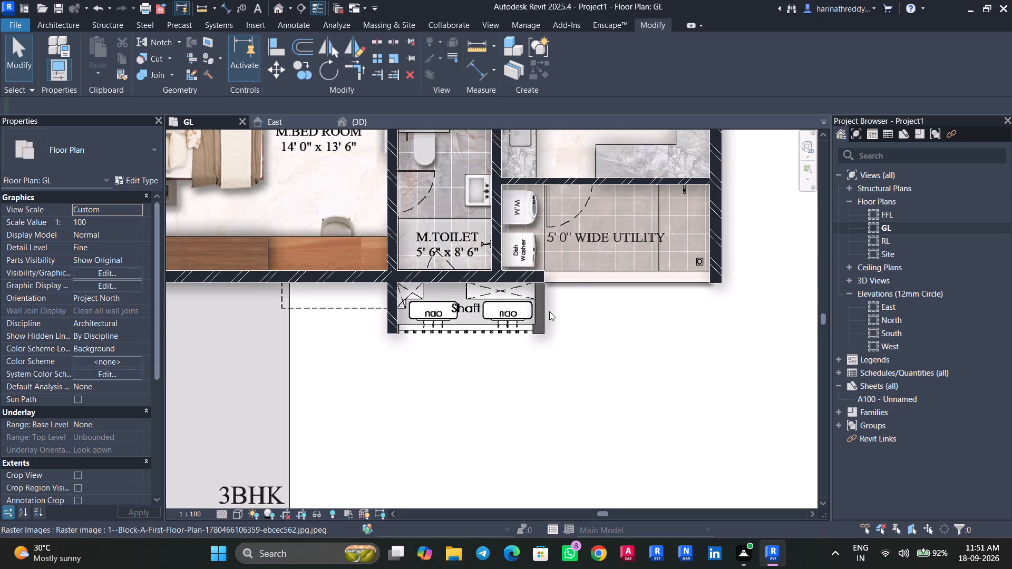
pyautogui.scroll(5, 540, 299)
pyautogui.write('WA')
pyautogui.scroll(4, 525, 261)
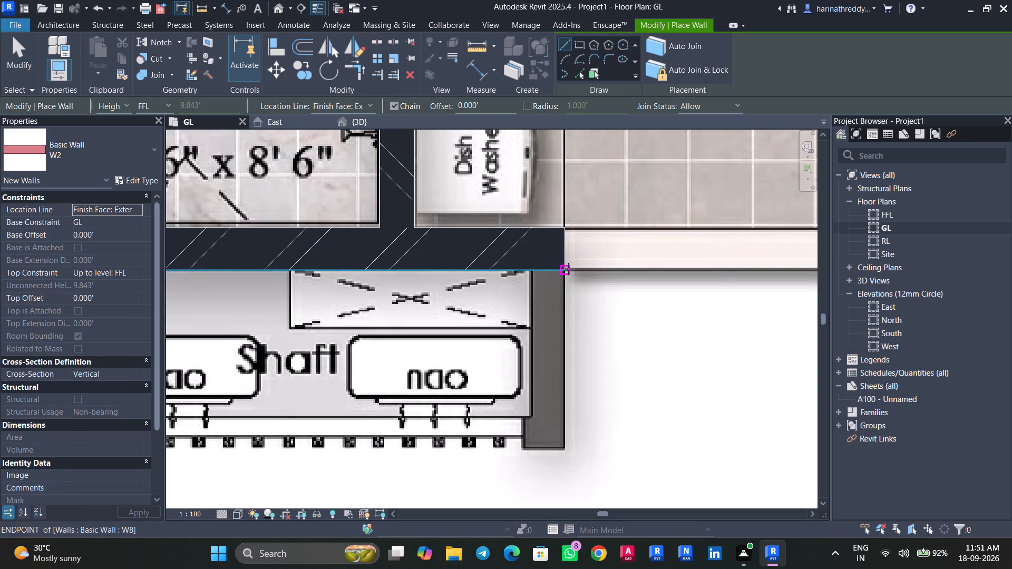
pyautogui.click(568, 269)
pyautogui.scroll(5, 564, 436)
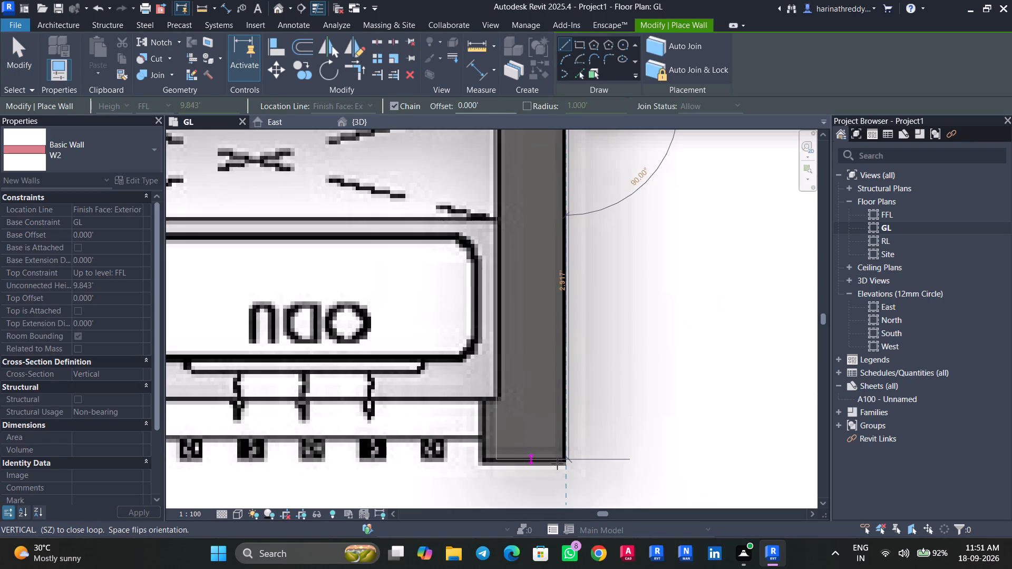
pyautogui.click(557, 464)
pyautogui.press('Escape')
pyautogui.press('Escape')
pyautogui.press('Escape')
pyautogui.click(550, 441)
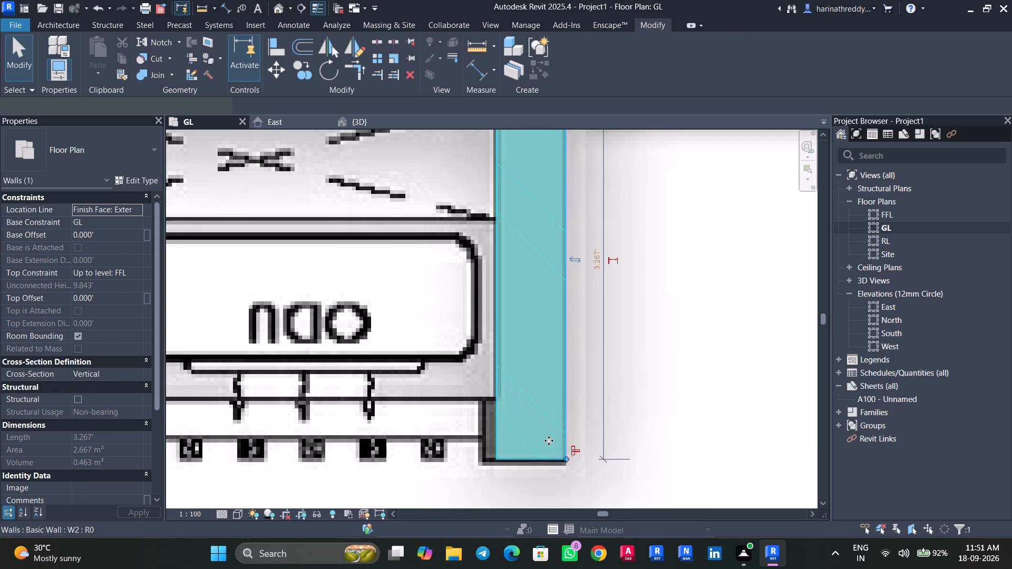
pyautogui.press('Down')
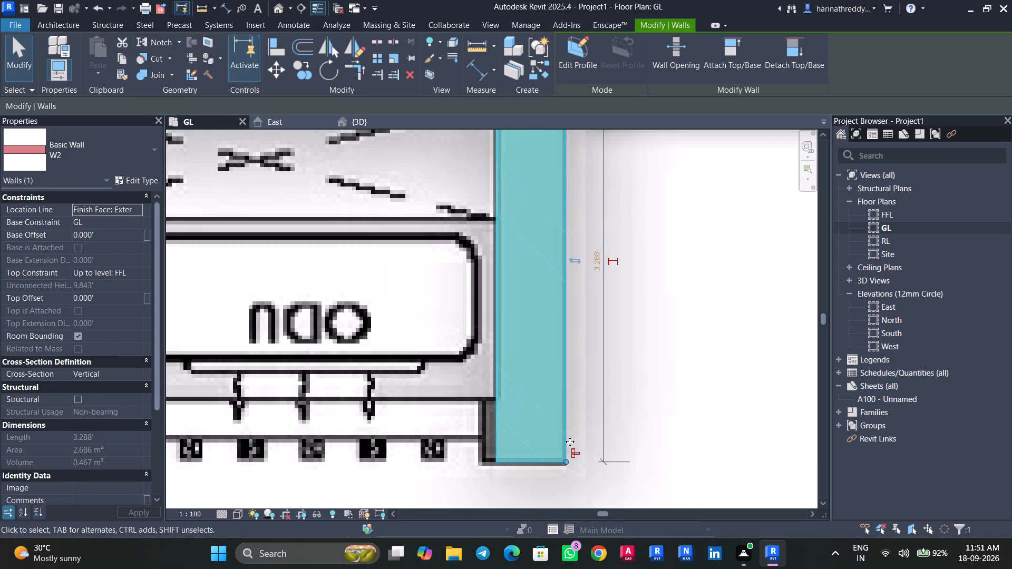
# Draw a W2 wall about 8.93' long between the 1723 Sft flat's Toilet-2 and Bed Room-2, starting from the shaft-side wall.
pyautogui.scroll(-16, 704, 272)
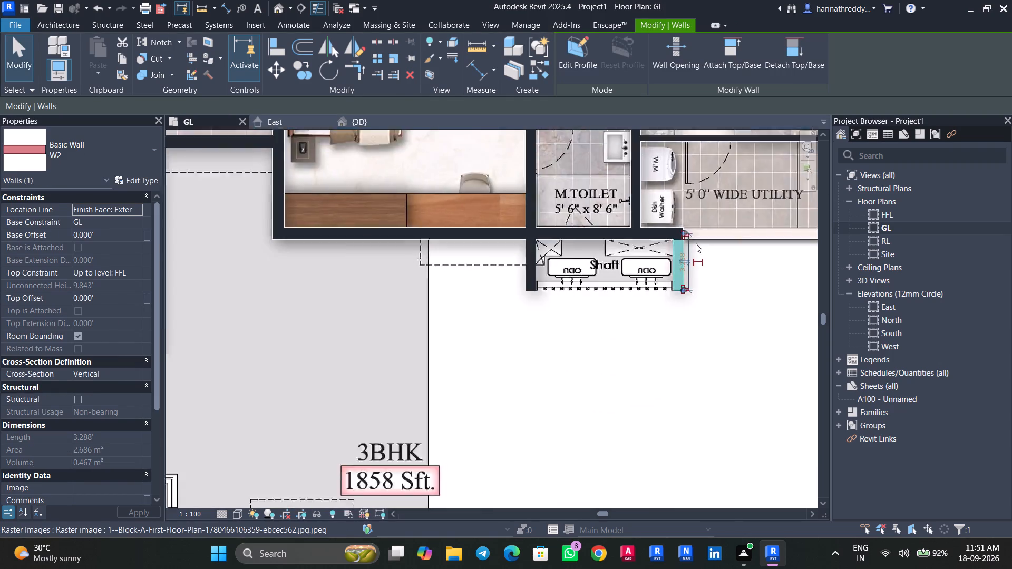
pyautogui.scroll(-3, 696, 243)
pyautogui.moveTo(686, 213); pyautogui.dragTo(602, 413, button='middle')
pyautogui.moveTo(498, 252); pyautogui.dragTo(504, 455, button='middle')
pyautogui.press('Escape')
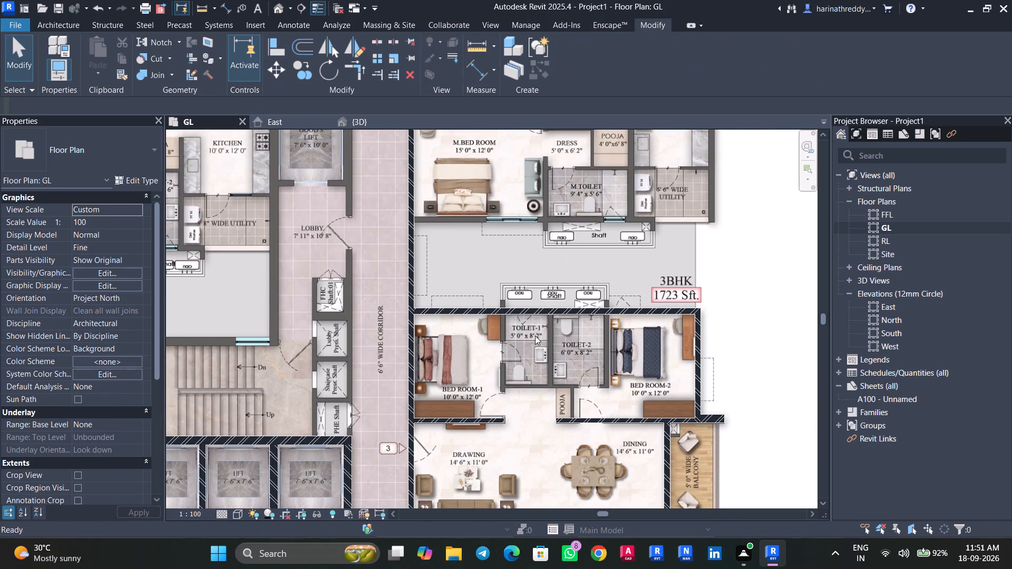
pyautogui.press('Escape')
pyautogui.scroll(8, 485, 322)
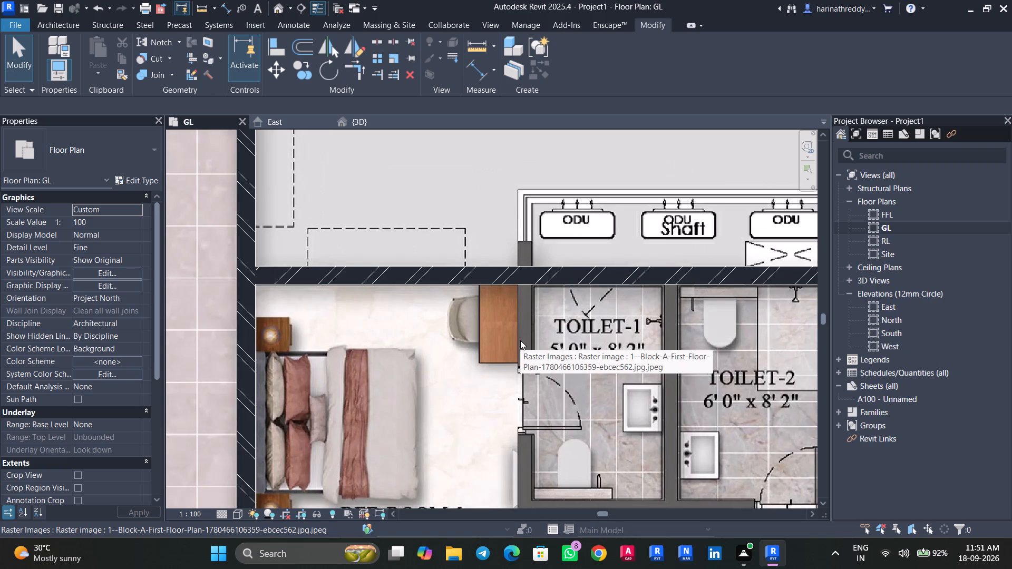
pyautogui.moveTo(520, 340); pyautogui.dragTo(398, 162, button='middle')
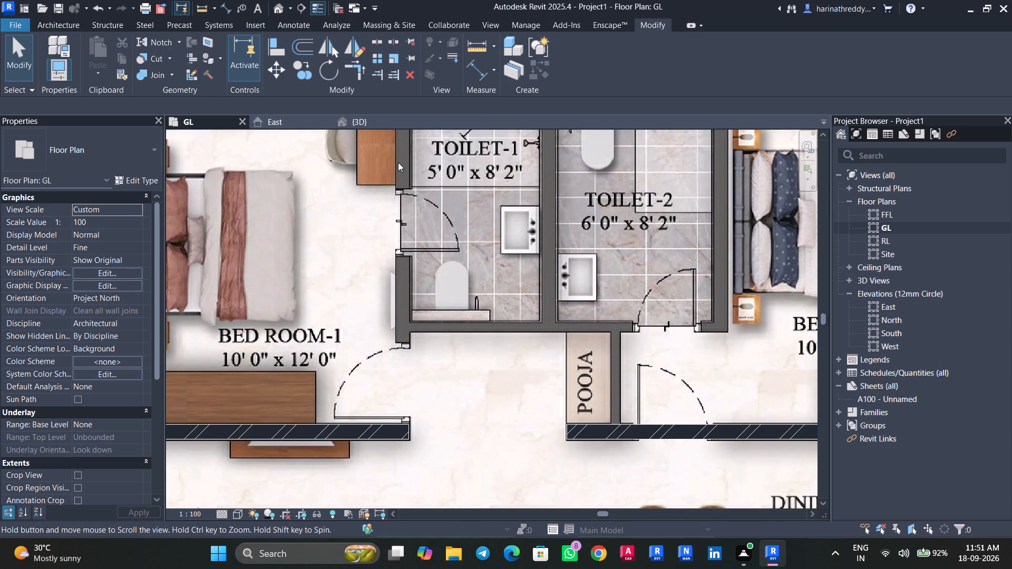
pyautogui.moveTo(486, 216); pyautogui.dragTo(443, 305, button='middle')
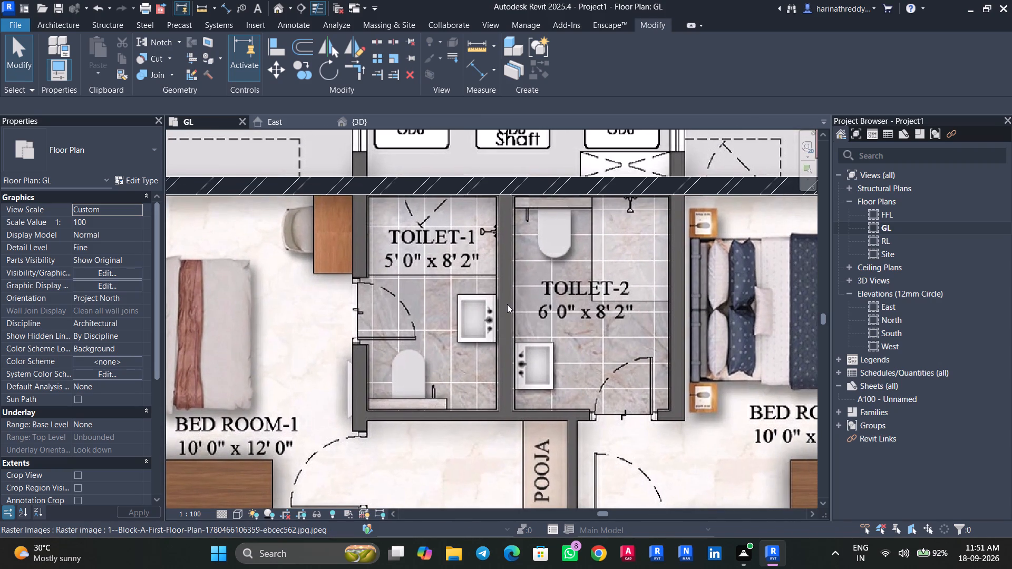
pyautogui.write('WA')
pyautogui.scroll(9, 670, 208)
pyautogui.moveTo(696, 192); pyautogui.dragTo(644, 272, button='middle')
pyautogui.click(651, 252)
pyautogui.moveTo(646, 352); pyautogui.dragTo(637, 318, button='middle')
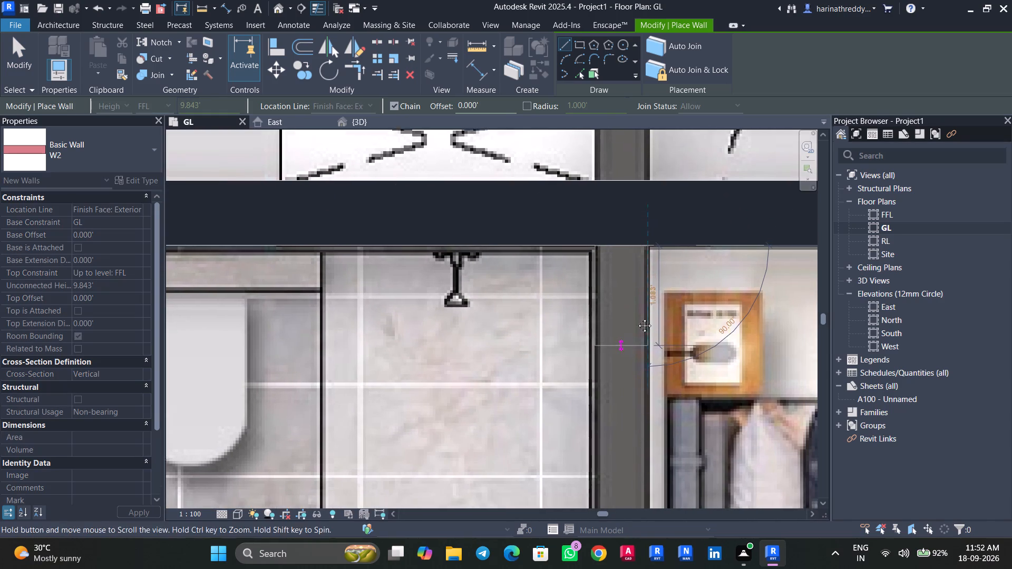
pyautogui.moveTo(637, 318); pyautogui.dragTo(620, 173, button='middle')
pyautogui.moveTo(632, 378); pyautogui.dragTo(614, 156, button='middle')
pyautogui.scroll(1, 619, 331)
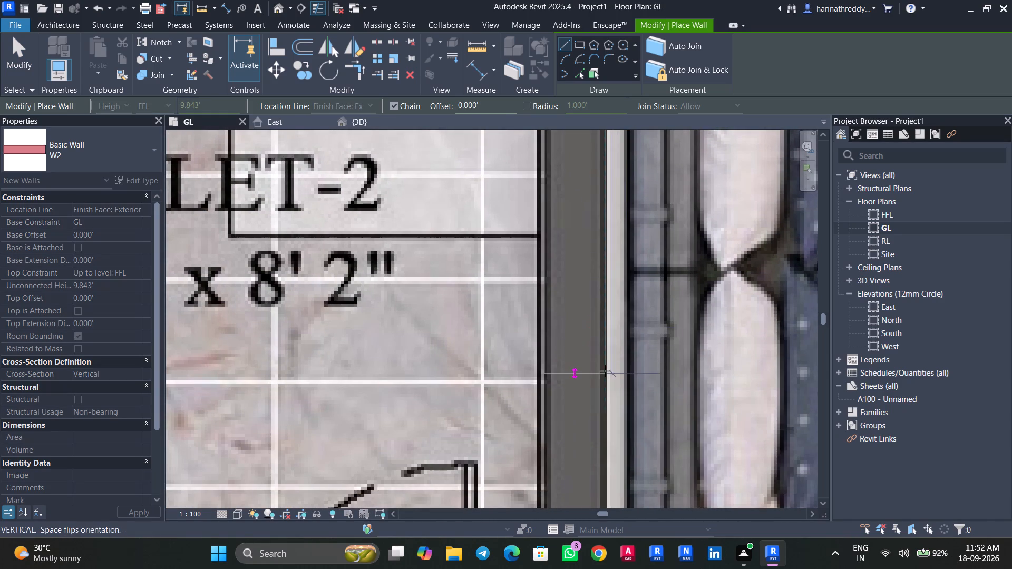
pyautogui.moveTo(605, 371); pyautogui.dragTo(597, 114, button='middle')
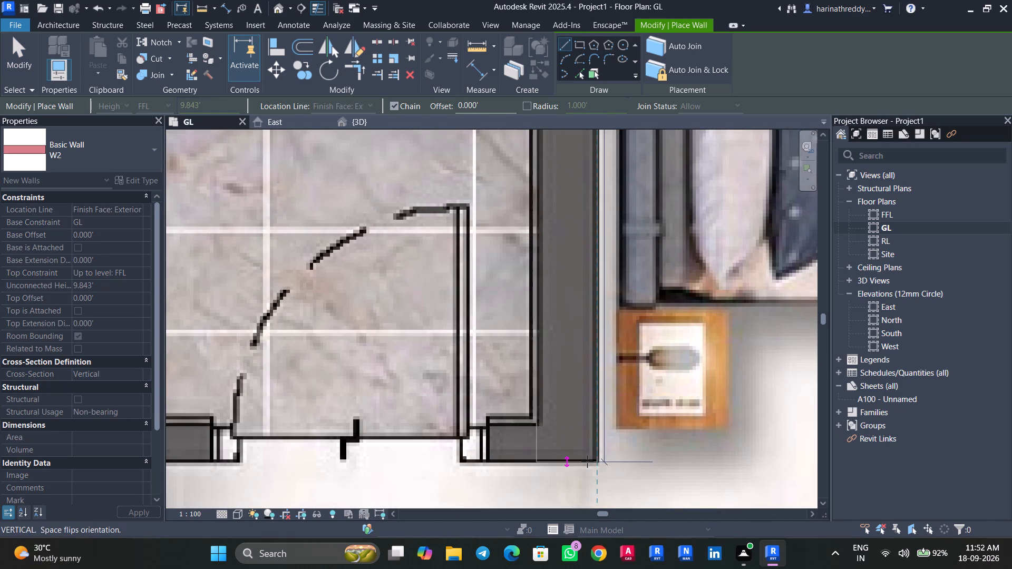
pyautogui.click(587, 462)
pyautogui.press('Escape')
pyautogui.press('Escape')
pyautogui.press('Escape')
# Change the wall between Toilet-2 and Bed Room-2 to type W8 and nudge it right.
pyautogui.click(553, 403)
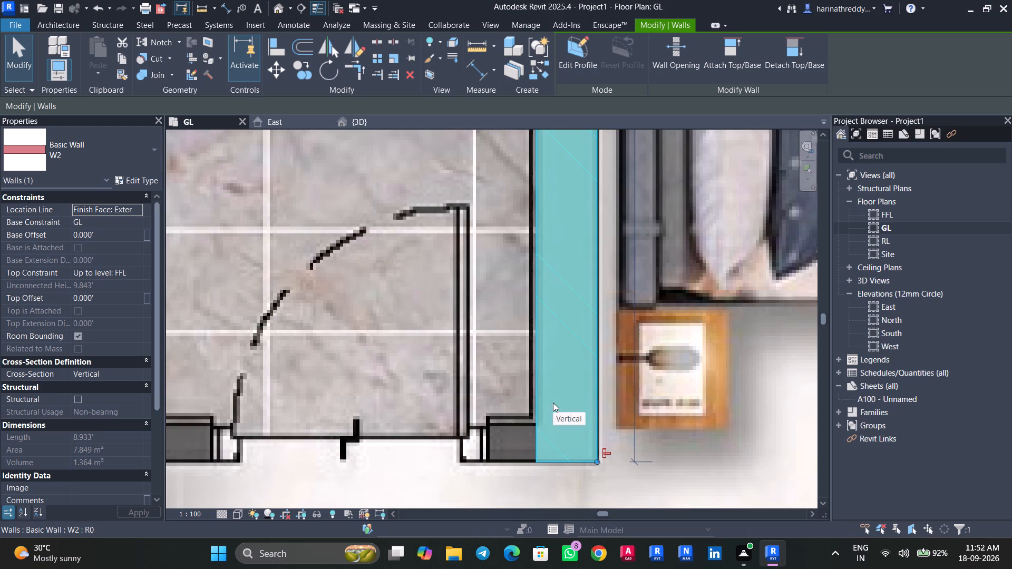
pyautogui.click(97, 135)
pyautogui.click(66, 368)
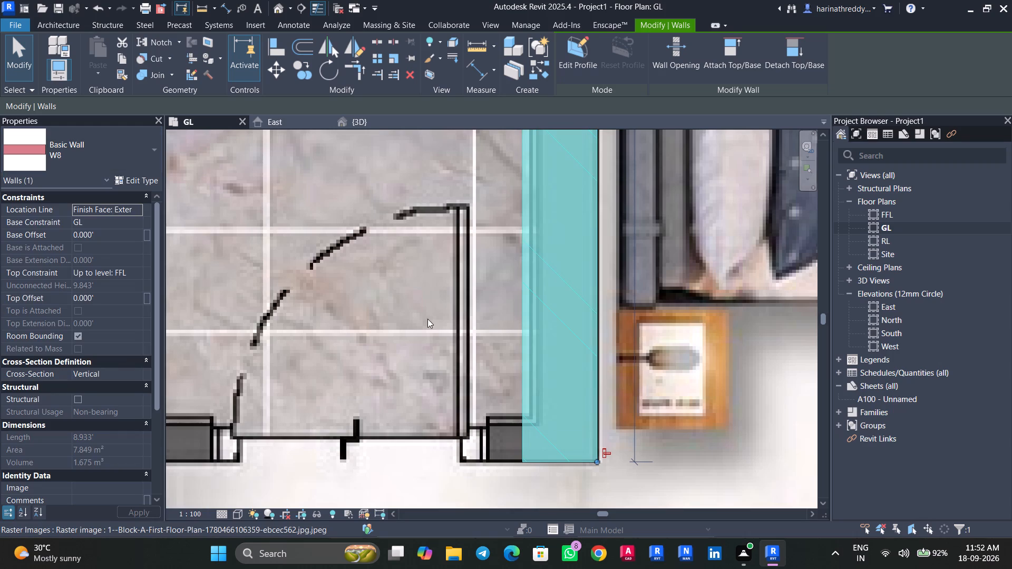
pyautogui.press('Right')
pyautogui.press('Right')
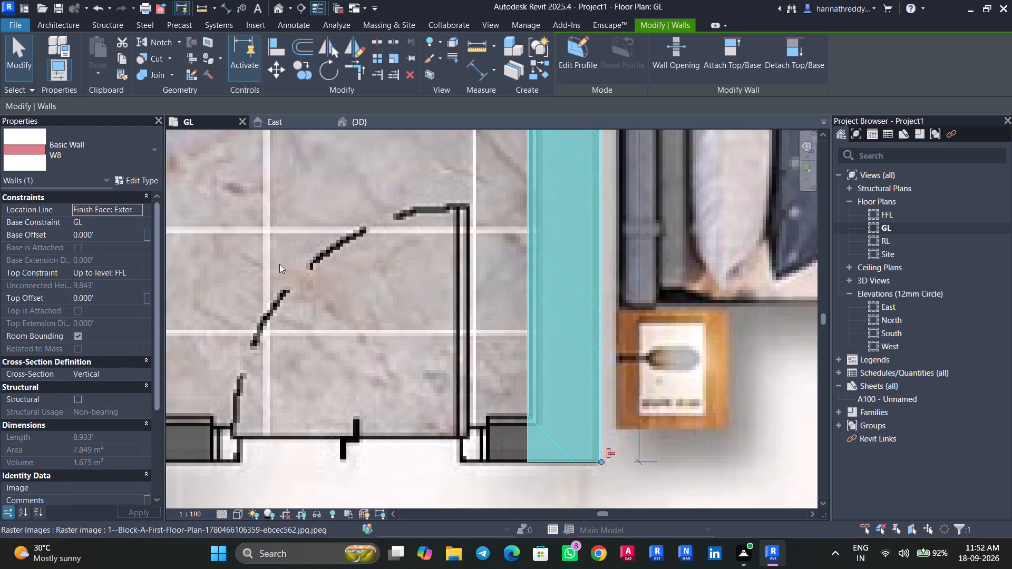
pyautogui.press('Right')
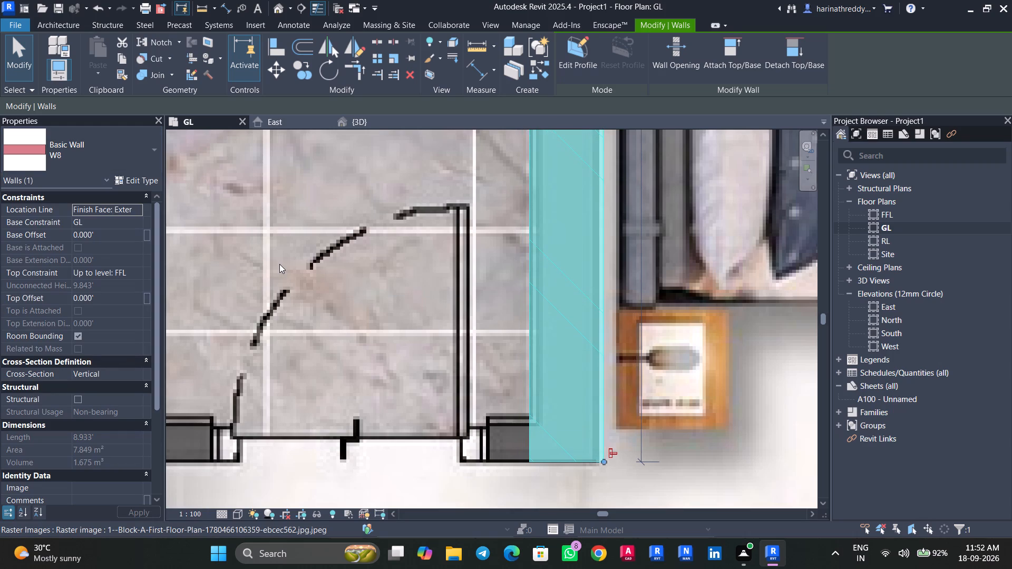
pyautogui.press('Left')
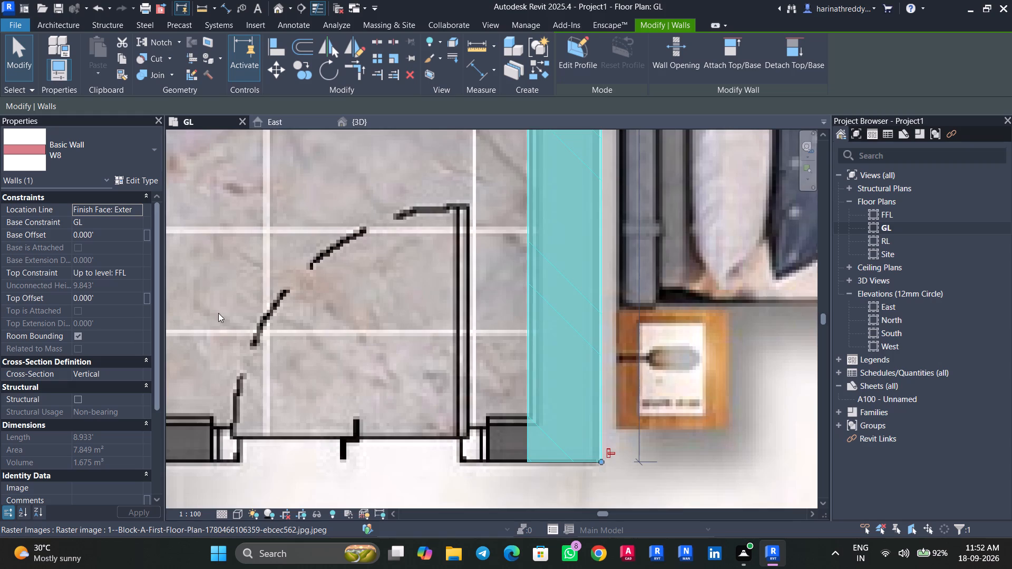
# Set the wall between Toilet-2 and Bed Room-2 to type W2.
pyautogui.scroll(-3, 218, 313)
pyautogui.scroll(1, 218, 313)
pyautogui.scroll(-6, 218, 313)
pyautogui.moveTo(311, 304); pyautogui.dragTo(395, 518, button='middle')
pyautogui.moveTo(322, 440); pyautogui.dragTo(476, 222, button='middle')
pyautogui.press('Escape')
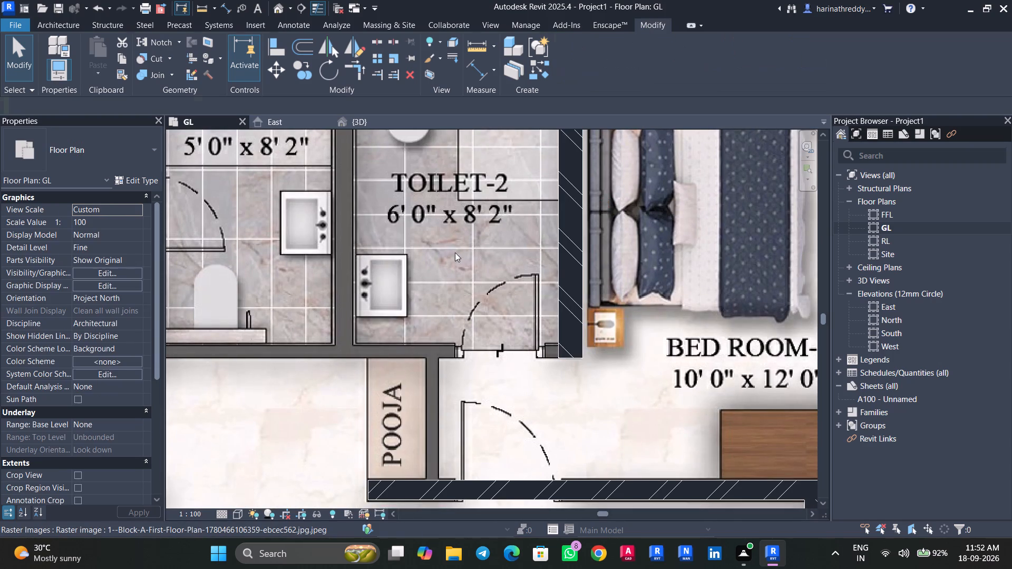
pyautogui.click(585, 290)
pyautogui.scroll(7, 574, 305)
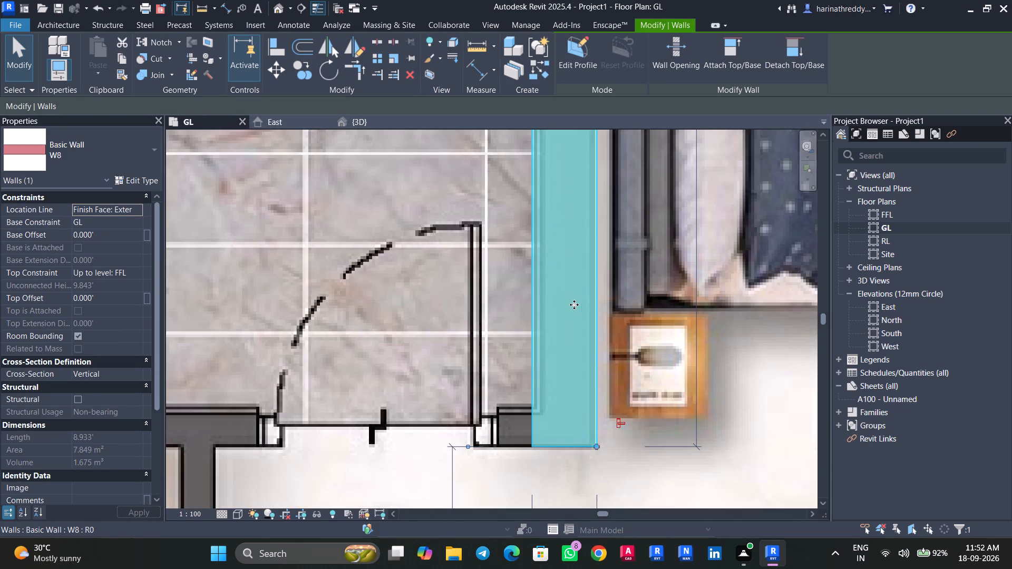
pyautogui.click(99, 160)
pyautogui.scroll(6, 43, 239)
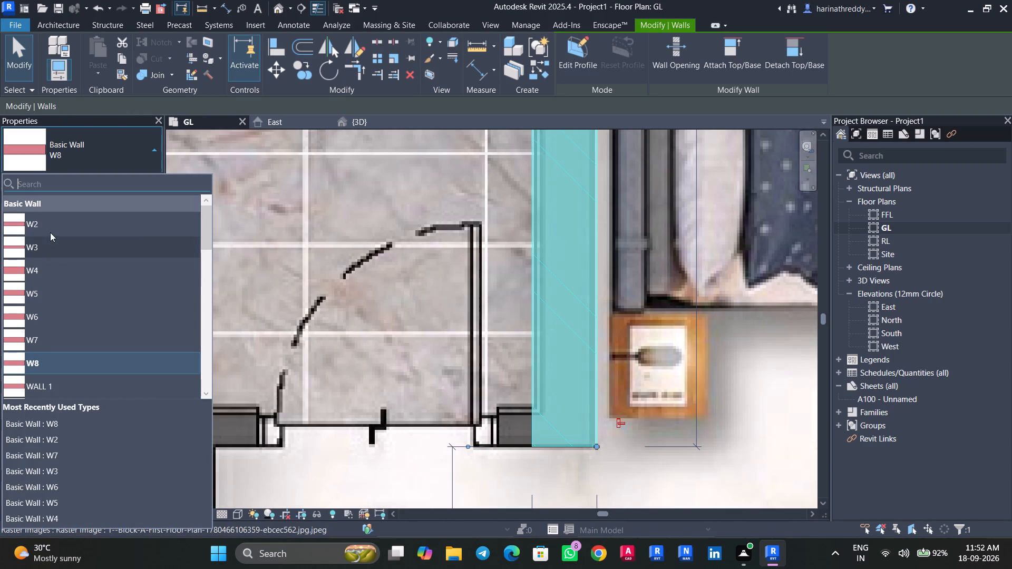
pyautogui.click(50, 223)
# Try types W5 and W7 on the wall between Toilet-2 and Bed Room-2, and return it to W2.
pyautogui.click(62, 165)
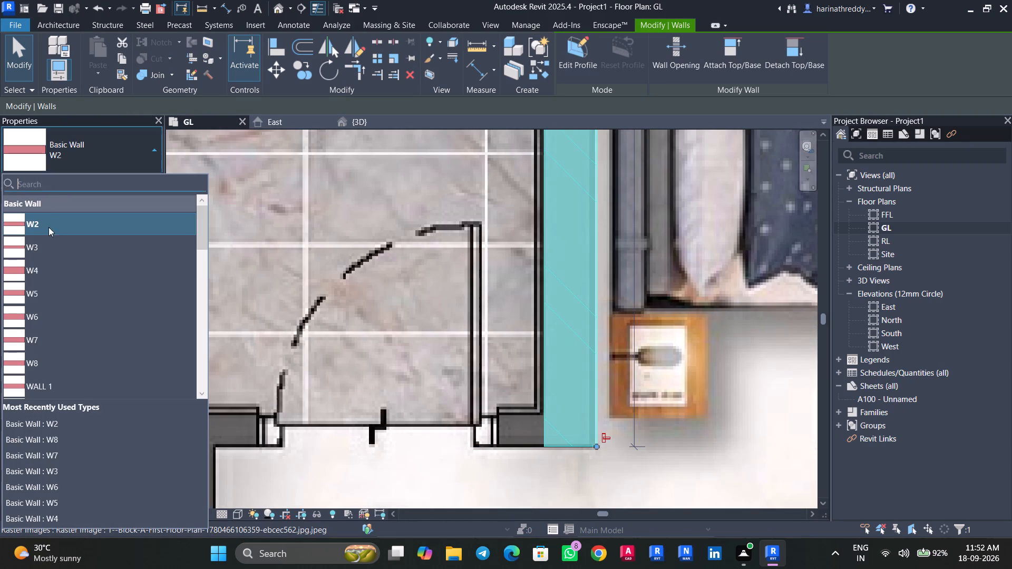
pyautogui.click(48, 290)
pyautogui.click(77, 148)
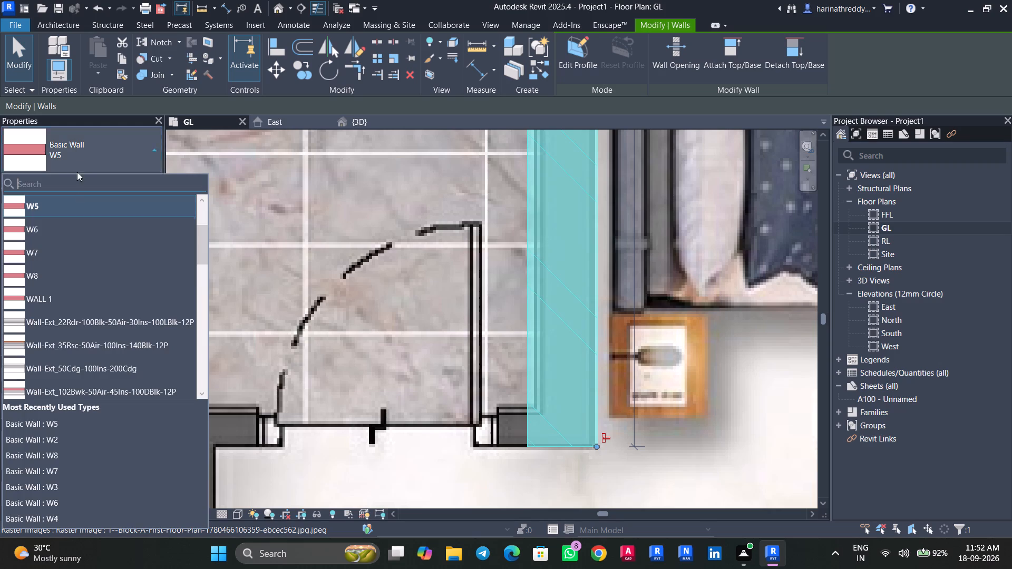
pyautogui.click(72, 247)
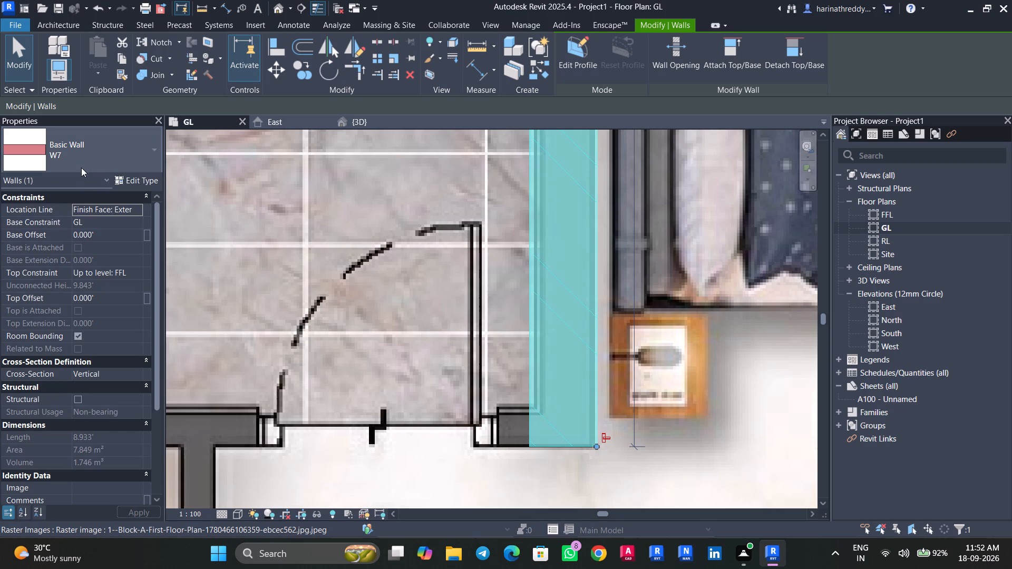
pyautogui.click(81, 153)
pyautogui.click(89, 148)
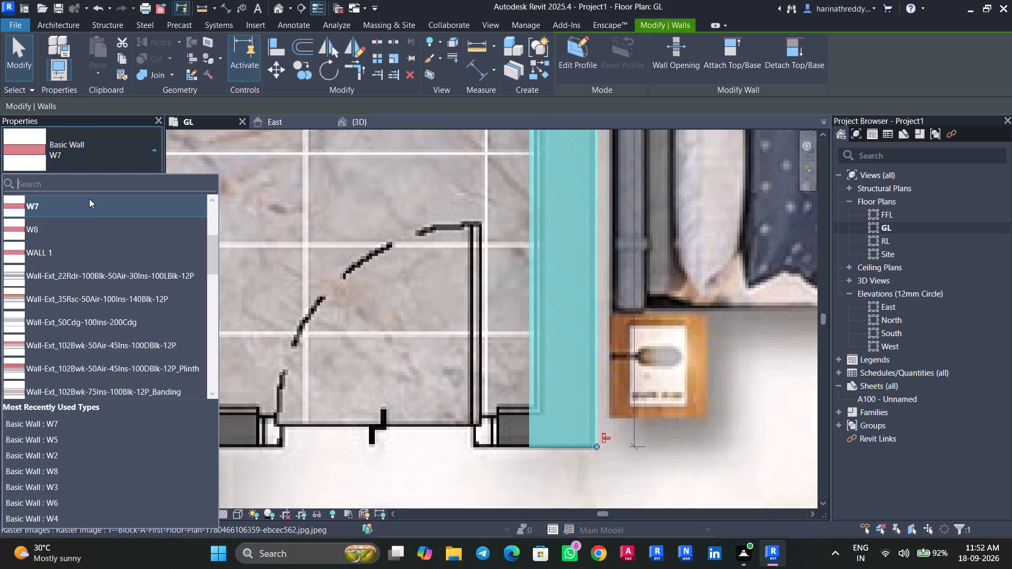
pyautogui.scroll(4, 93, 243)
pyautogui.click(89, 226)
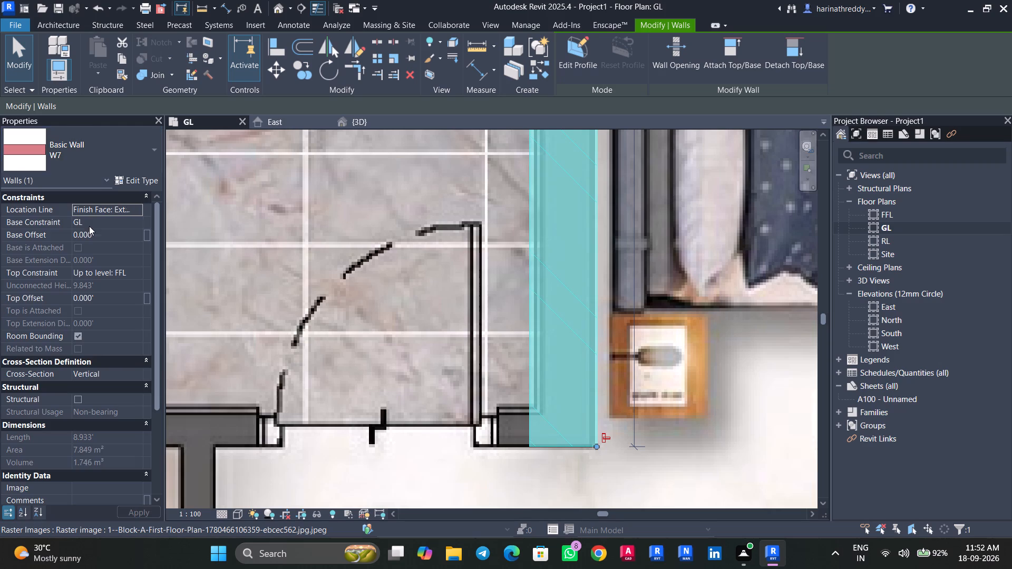
# Nudge the W2 wall between Toilet-2 and Bed Room-2 left to line up with the plan's wall.
pyautogui.press('Left')
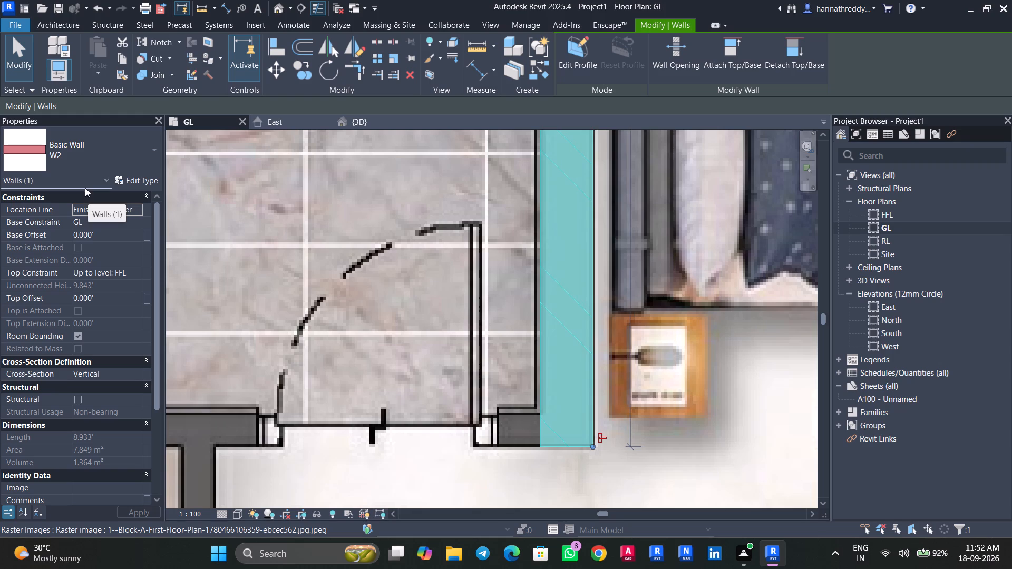
pyautogui.press('Left')
pyautogui.press('Right')
pyautogui.press('Escape')
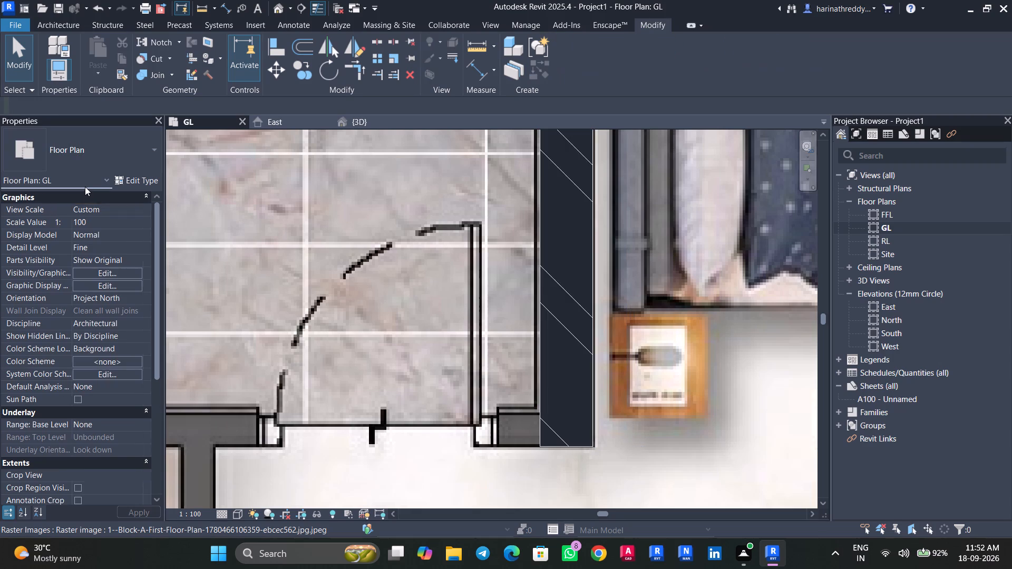
pyautogui.scroll(-6, 396, 335)
pyautogui.moveTo(304, 274); pyautogui.dragTo(449, 423, button='middle')
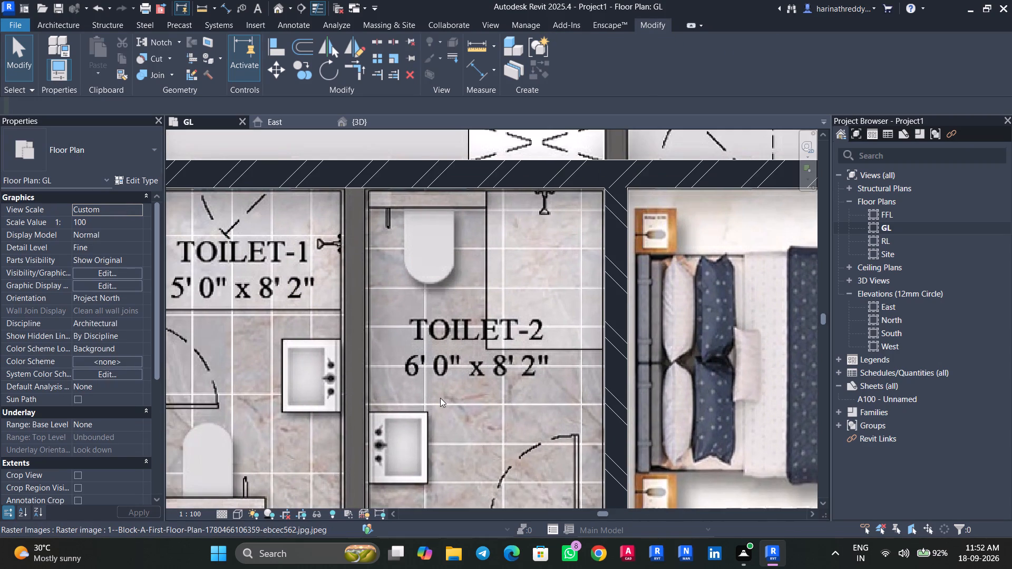
# Draw a vertical W2 wall about 8.5 ft long between Toilet-1 and Toilet-2, starting from the outer W8 wall.
pyautogui.press('w')
pyautogui.moveTo(390, 256); pyautogui.dragTo(495, 170, button='middle')
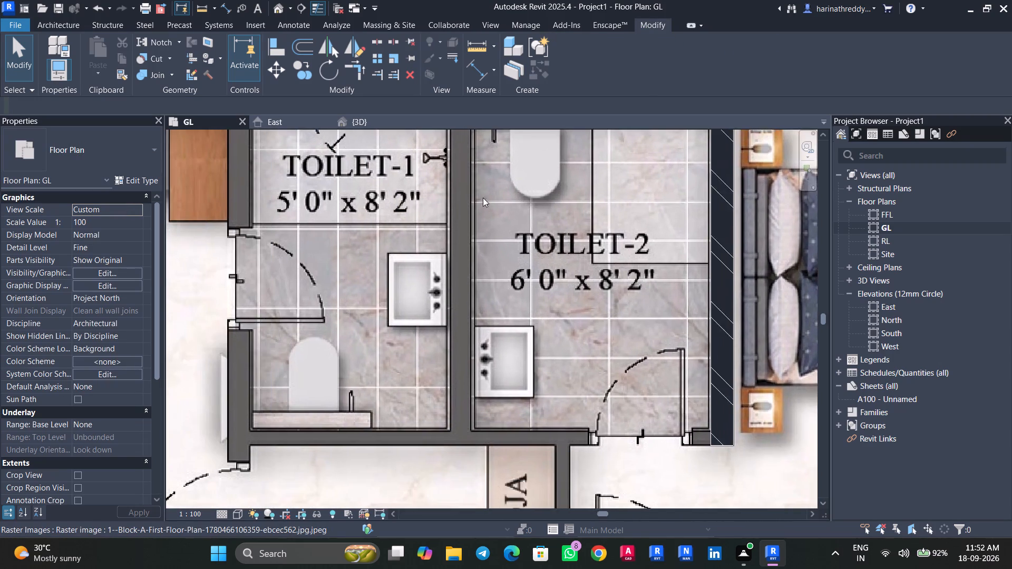
pyautogui.scroll(-4, 482, 206)
pyautogui.moveTo(488, 209); pyautogui.dragTo(430, 354, button='middle')
pyautogui.press('w')
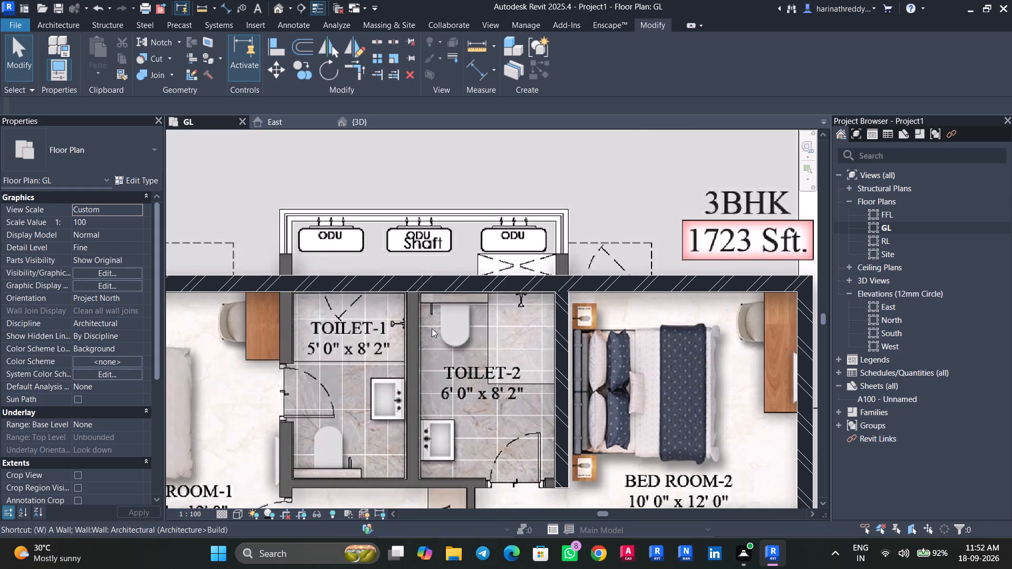
pyautogui.write('WA')
pyautogui.scroll(5, 411, 289)
pyautogui.press('Escape')
pyautogui.press('Escape')
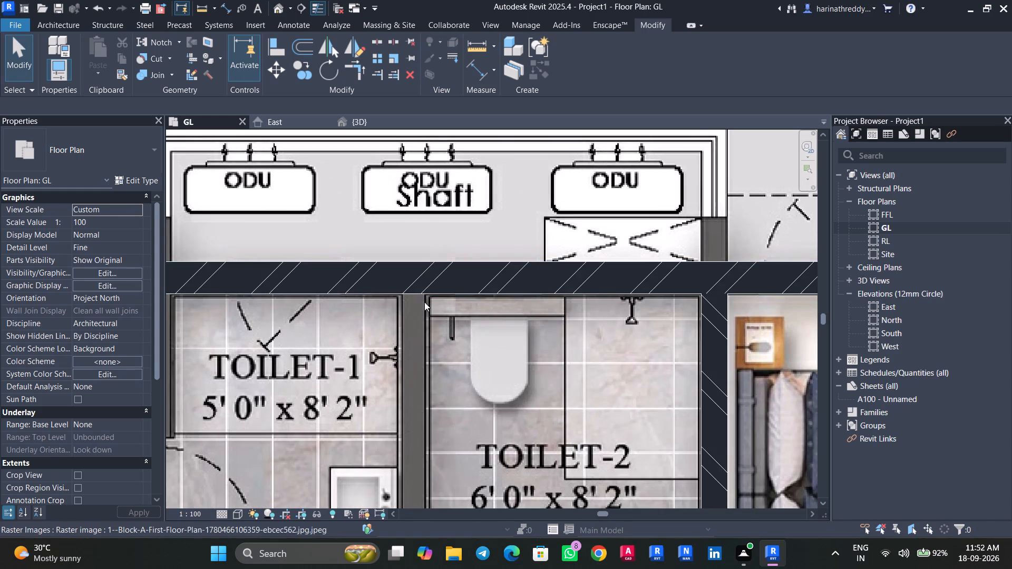
pyautogui.write('WA')
pyautogui.click(423, 293)
pyautogui.moveTo(429, 384); pyautogui.dragTo(427, 238, button='middle')
pyautogui.moveTo(425, 371); pyautogui.dragTo(429, 184, button='middle')
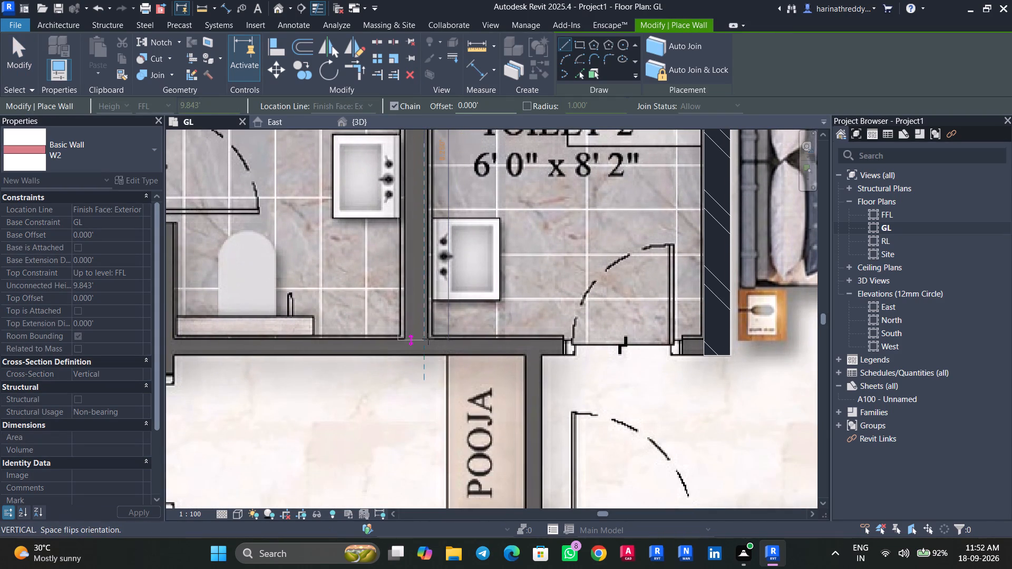
pyautogui.scroll(8, 428, 339)
pyautogui.click(429, 330)
pyautogui.press('Escape')
pyautogui.press('Escape')
pyautogui.press('Escape')
# Nudge the W2 wall between Toilet-1 and Toilet-2 right to line up with the plan's wall.
pyautogui.click(406, 312)
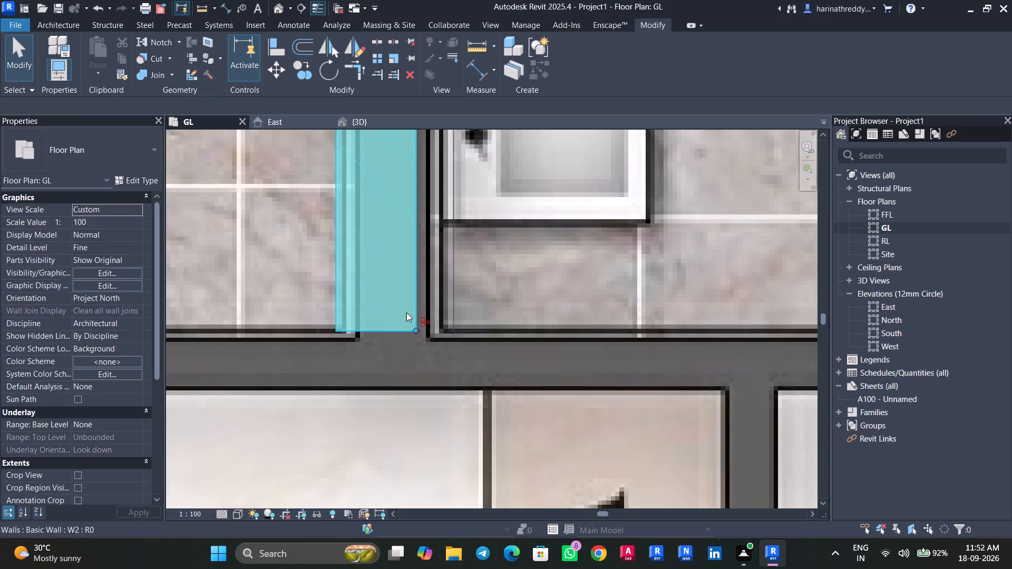
pyautogui.press('Right')
pyautogui.press('Right')
pyautogui.press('Right')
pyautogui.press('Right')
pyautogui.press('Right')
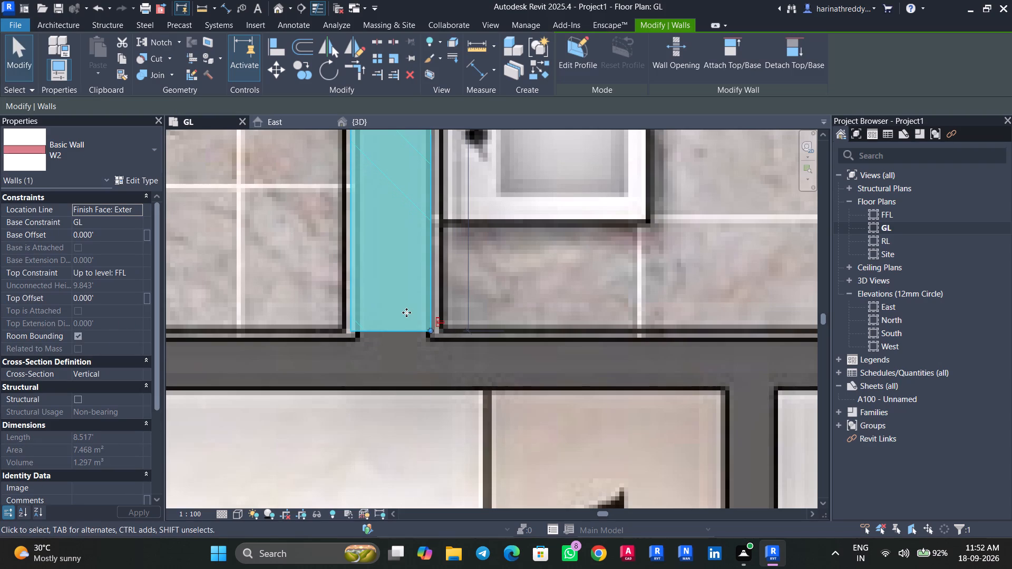
pyautogui.press('Right')
pyautogui.scroll(-4, 406, 312)
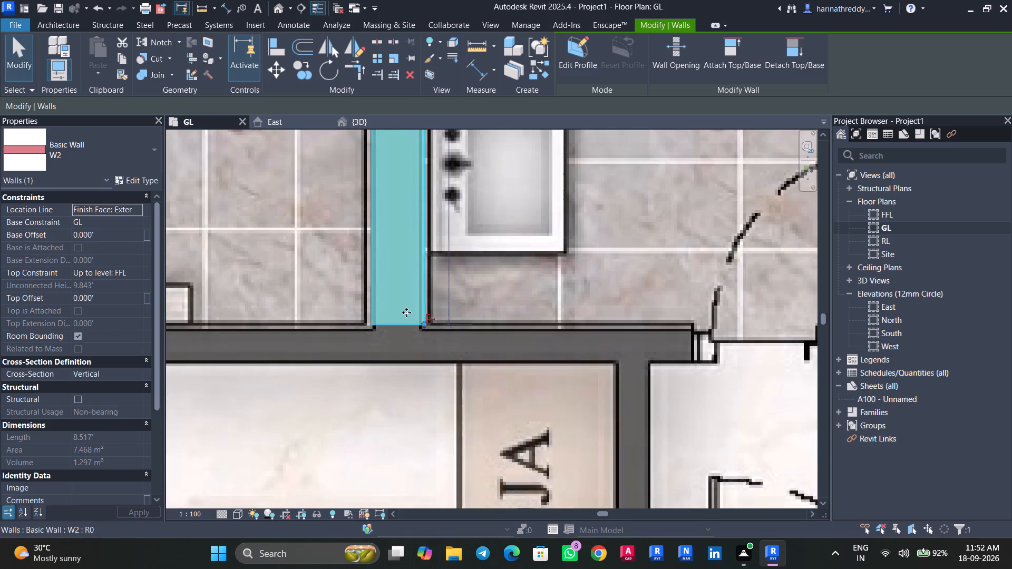
pyautogui.moveTo(399, 244); pyautogui.dragTo(424, 465, button='middle')
pyautogui.moveTo(497, 180); pyautogui.dragTo(492, 458, button='middle')
pyautogui.scroll(1, 491, 457)
pyautogui.moveTo(443, 354); pyautogui.dragTo(455, 513, button='middle')
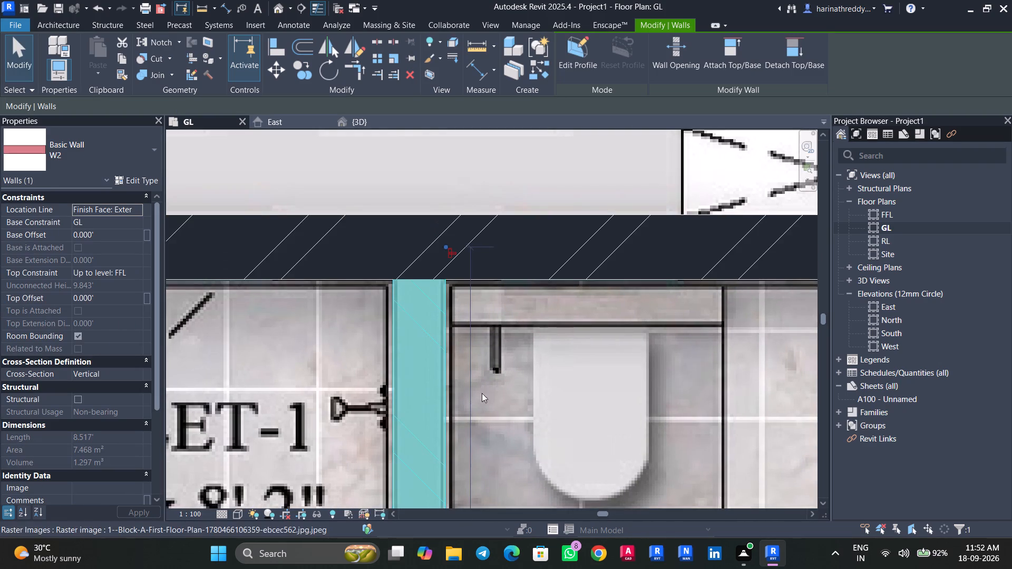
pyautogui.moveTo(483, 394); pyautogui.dragTo(483, 358, button='middle')
pyautogui.press('Escape')
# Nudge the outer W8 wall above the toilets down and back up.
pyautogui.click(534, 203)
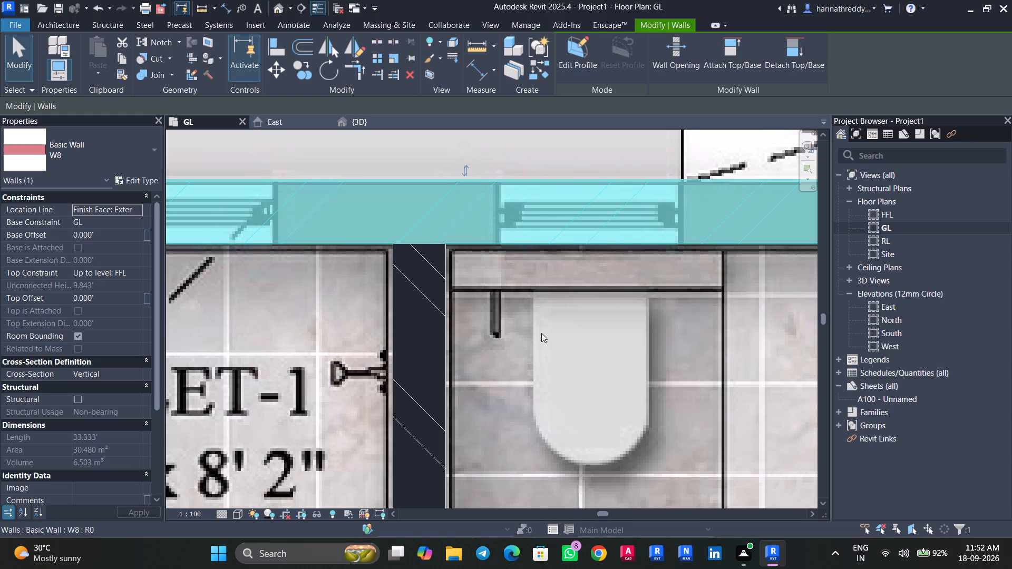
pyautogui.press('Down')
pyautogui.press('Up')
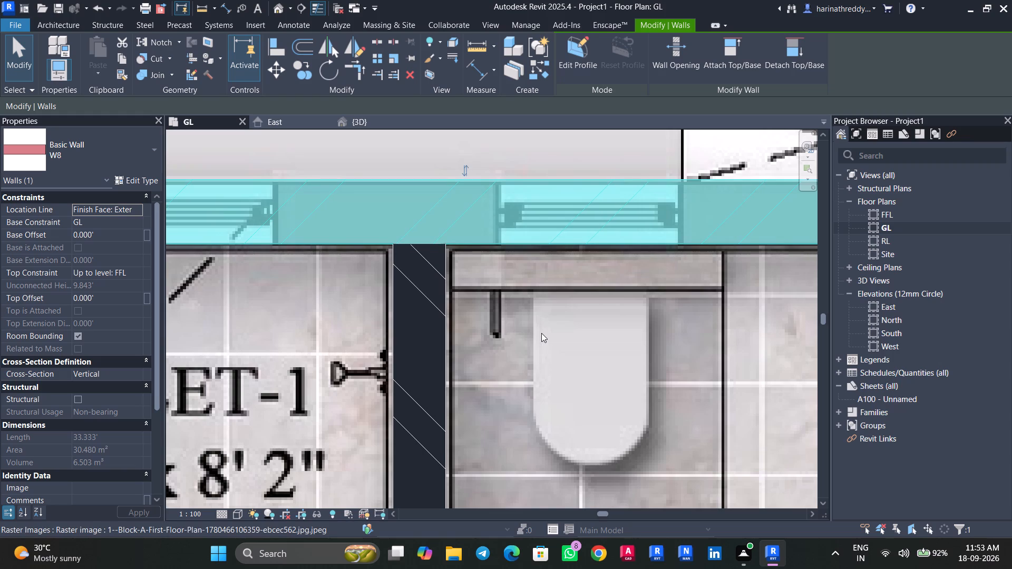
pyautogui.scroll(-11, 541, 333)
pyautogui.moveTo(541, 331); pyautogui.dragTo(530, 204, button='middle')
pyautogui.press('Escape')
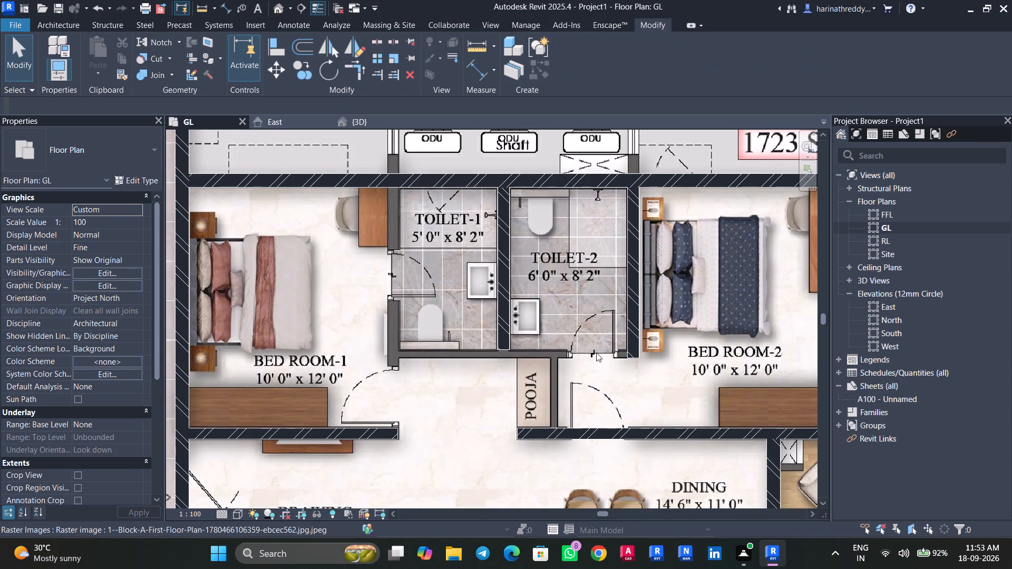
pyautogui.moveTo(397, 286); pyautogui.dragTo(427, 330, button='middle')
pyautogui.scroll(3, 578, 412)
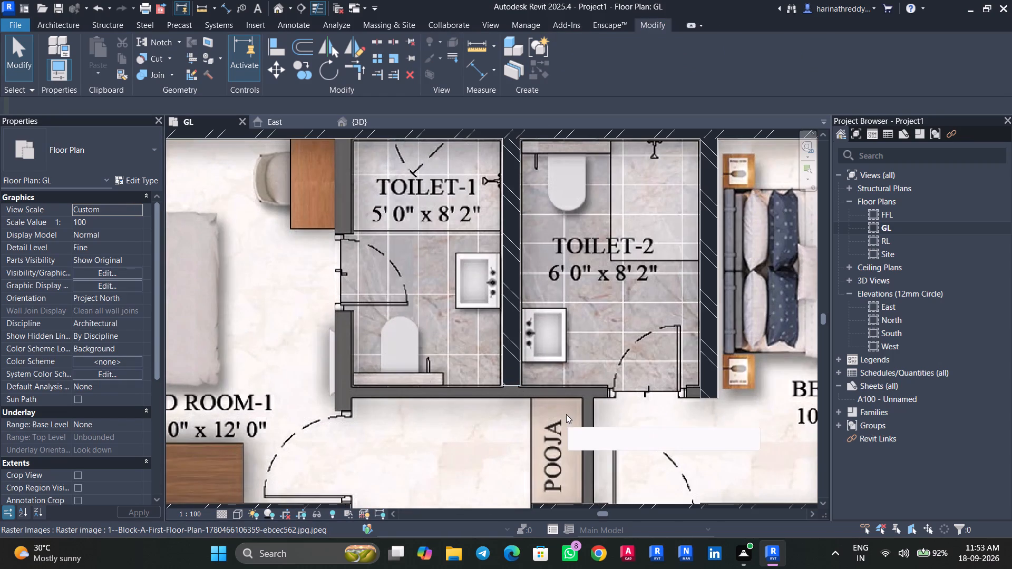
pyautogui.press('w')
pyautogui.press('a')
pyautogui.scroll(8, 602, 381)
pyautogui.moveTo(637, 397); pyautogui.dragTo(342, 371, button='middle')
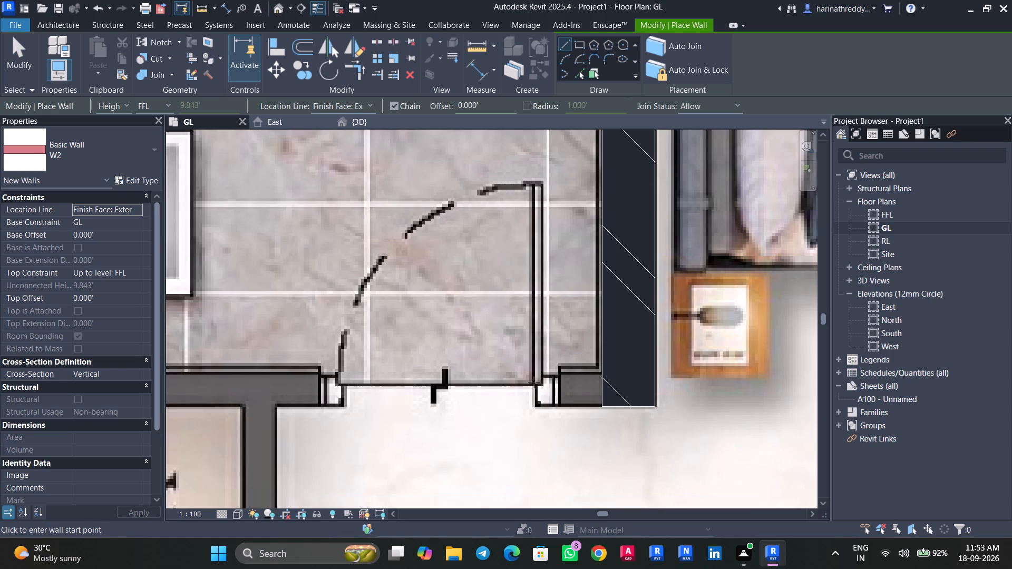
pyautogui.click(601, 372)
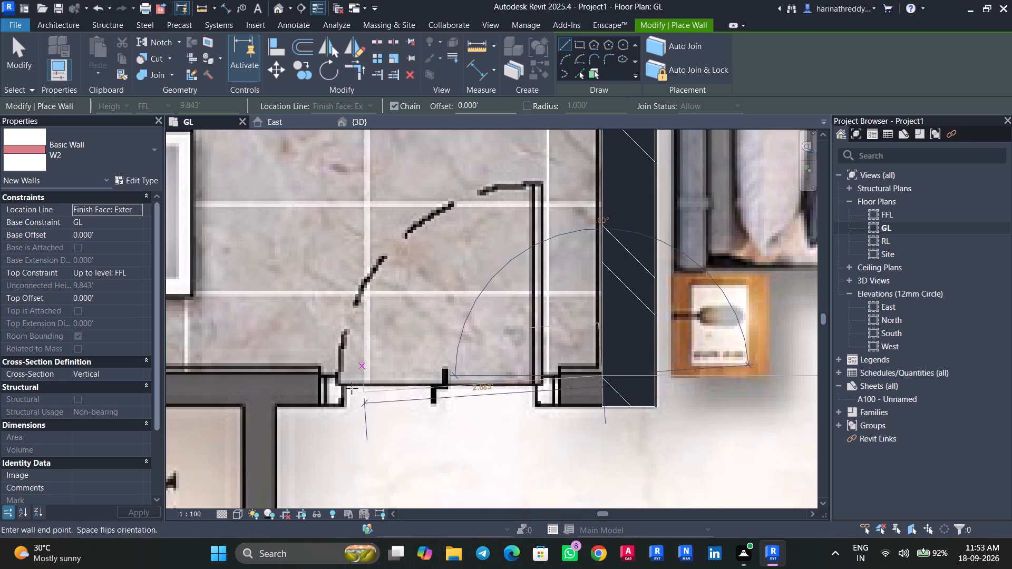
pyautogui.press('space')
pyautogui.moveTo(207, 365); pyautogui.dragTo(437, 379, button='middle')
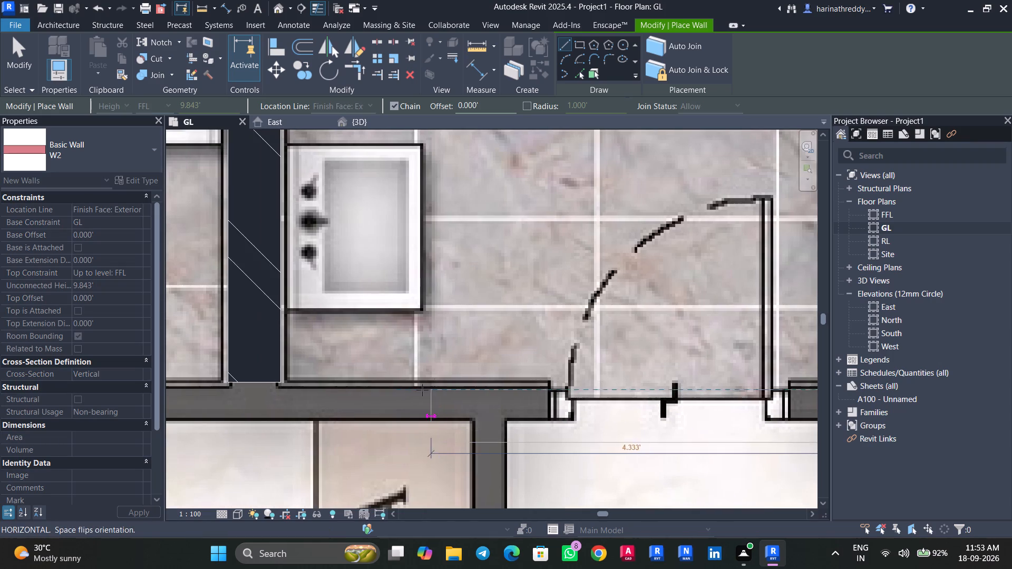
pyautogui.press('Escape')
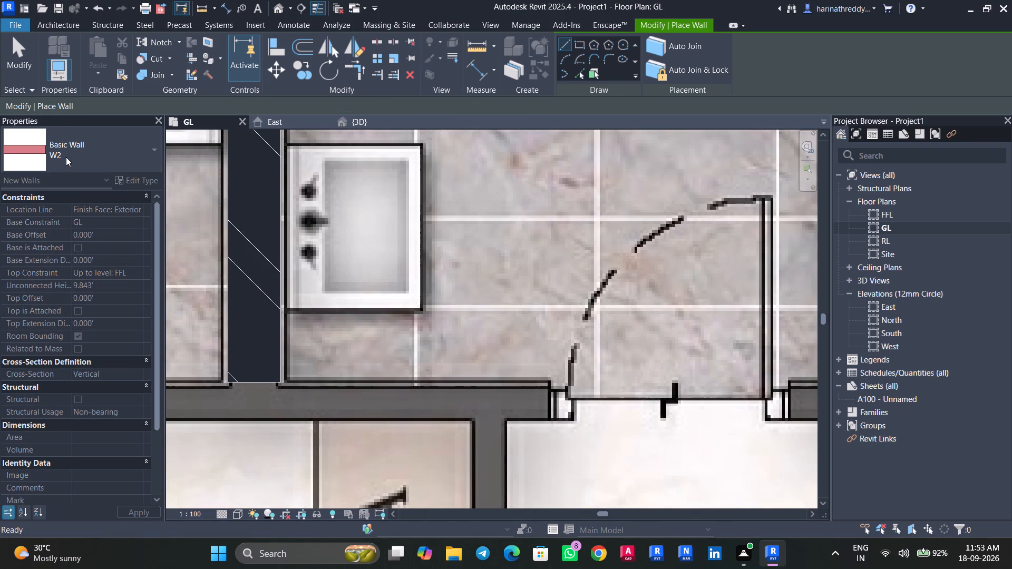
# Draw a W3 wall about 11.8 ft long below Toilet-2 and Toilet-1, from the Bed Room-2 side wall to the Bed Room-1 side wall.
pyautogui.click(69, 154)
pyautogui.scroll(3, 21, 239)
pyautogui.click(30, 242)
pyautogui.moveTo(597, 408); pyautogui.dragTo(326, 383, button='middle')
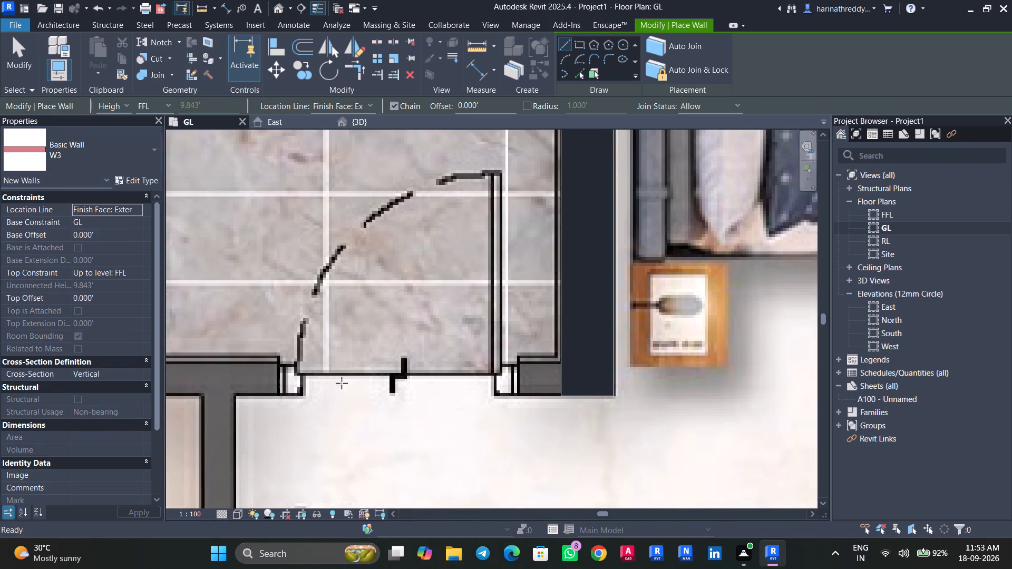
pyautogui.click(559, 364)
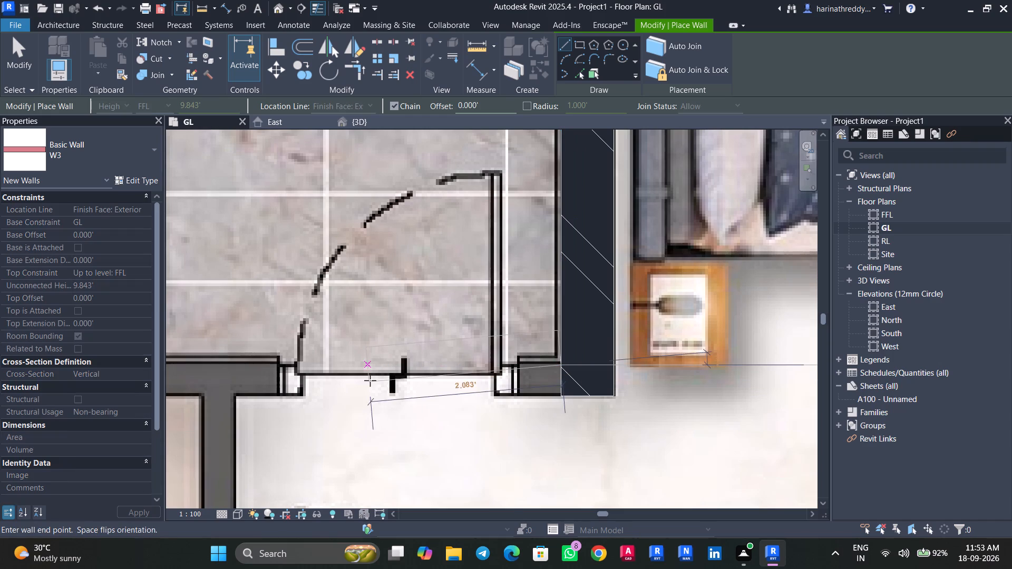
pyautogui.press('space')
pyautogui.moveTo(292, 359); pyautogui.dragTo(580, 373, button='middle')
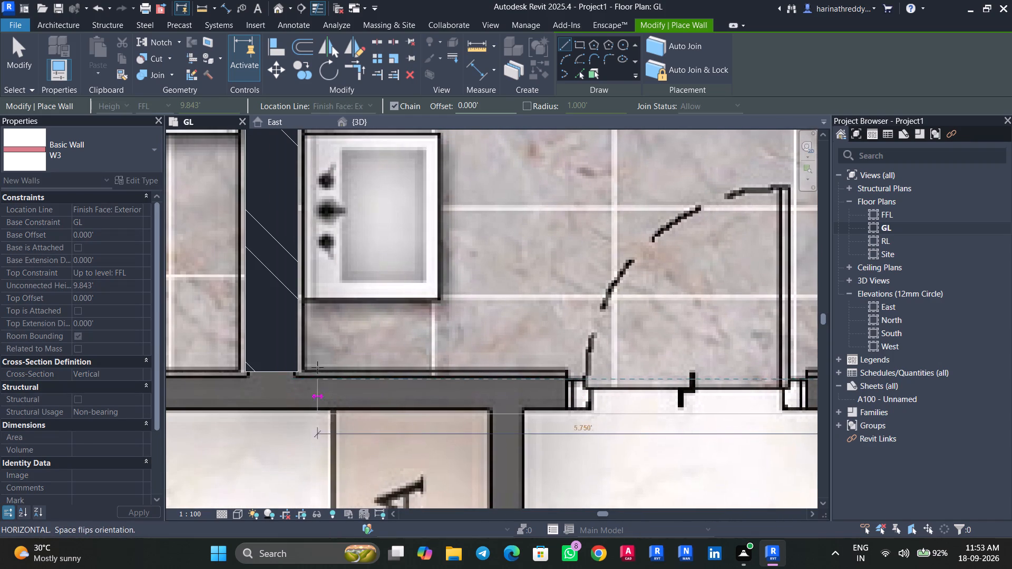
pyautogui.moveTo(252, 370); pyautogui.dragTo(539, 390, button='middle')
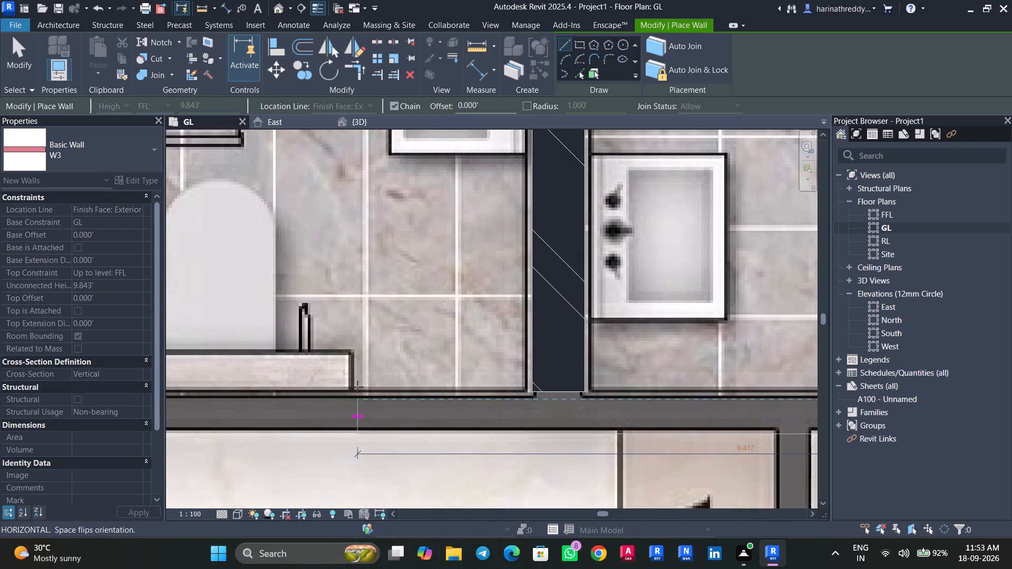
pyautogui.moveTo(331, 384); pyautogui.dragTo(634, 396, button='middle')
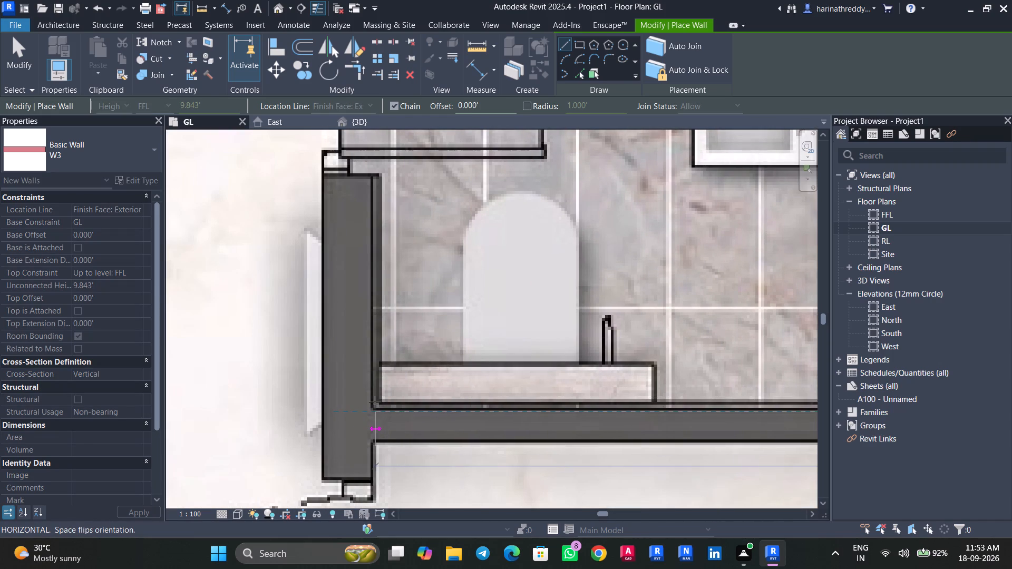
pyautogui.click(372, 413)
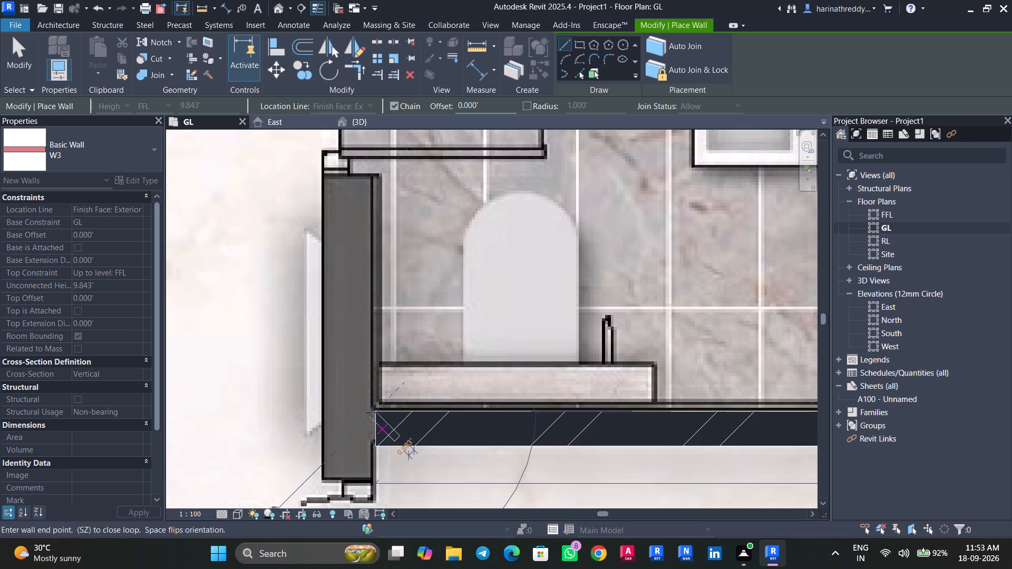
pyautogui.press('Escape')
pyautogui.press('Escape')
# Nudge the W3 wall below the two toilets up to line up with the plan's wall.
pyautogui.click(490, 419)
pyautogui.moveTo(489, 421); pyautogui.dragTo(290, 421, button='middle')
pyautogui.press('Up')
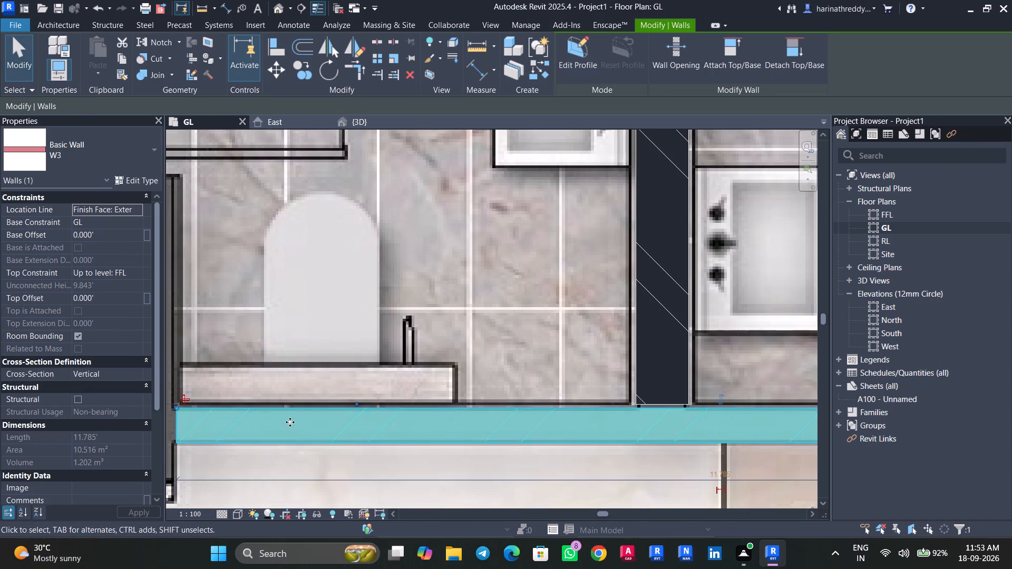
pyautogui.press('Up')
pyautogui.press('Down')
pyautogui.press('Escape')
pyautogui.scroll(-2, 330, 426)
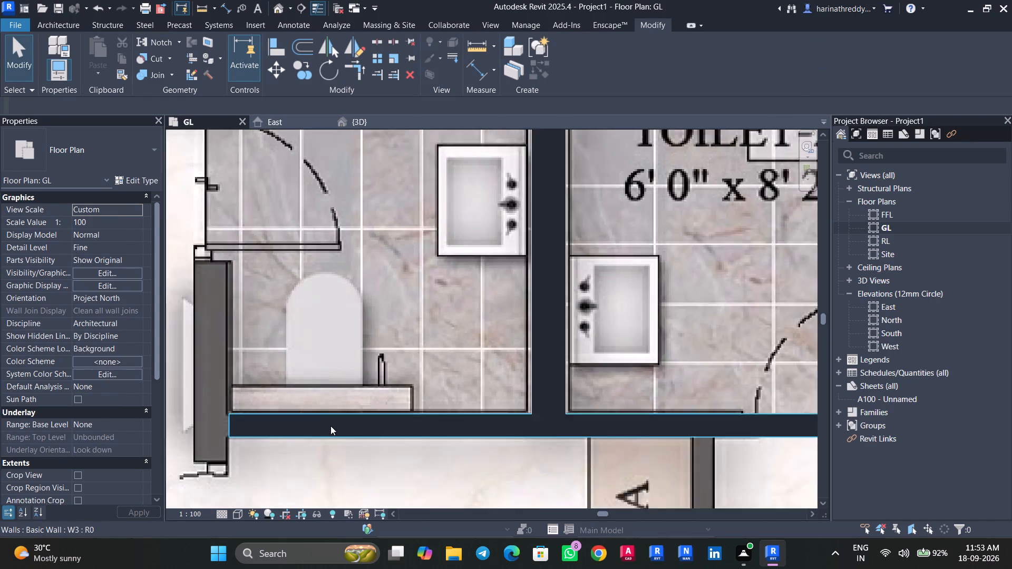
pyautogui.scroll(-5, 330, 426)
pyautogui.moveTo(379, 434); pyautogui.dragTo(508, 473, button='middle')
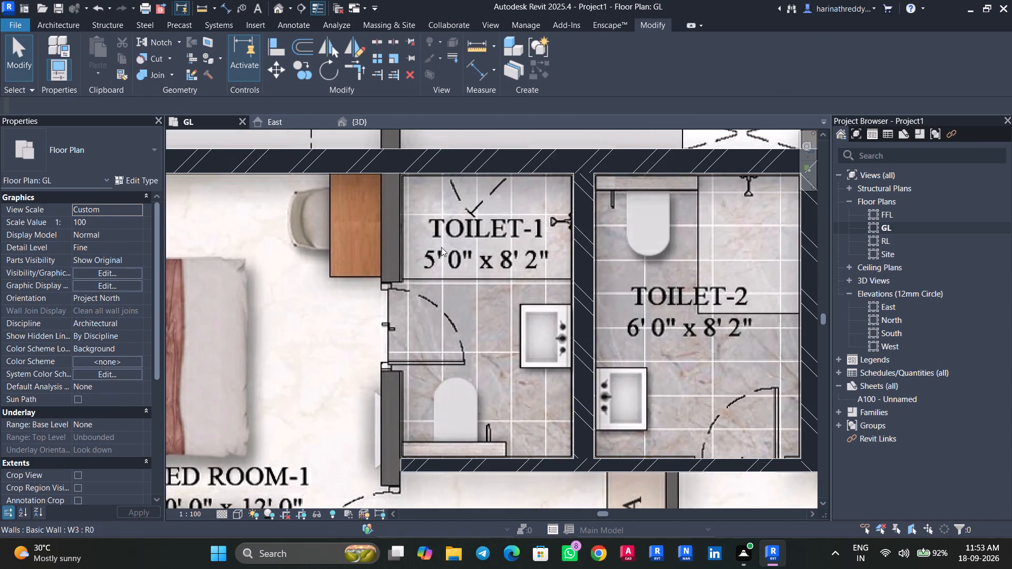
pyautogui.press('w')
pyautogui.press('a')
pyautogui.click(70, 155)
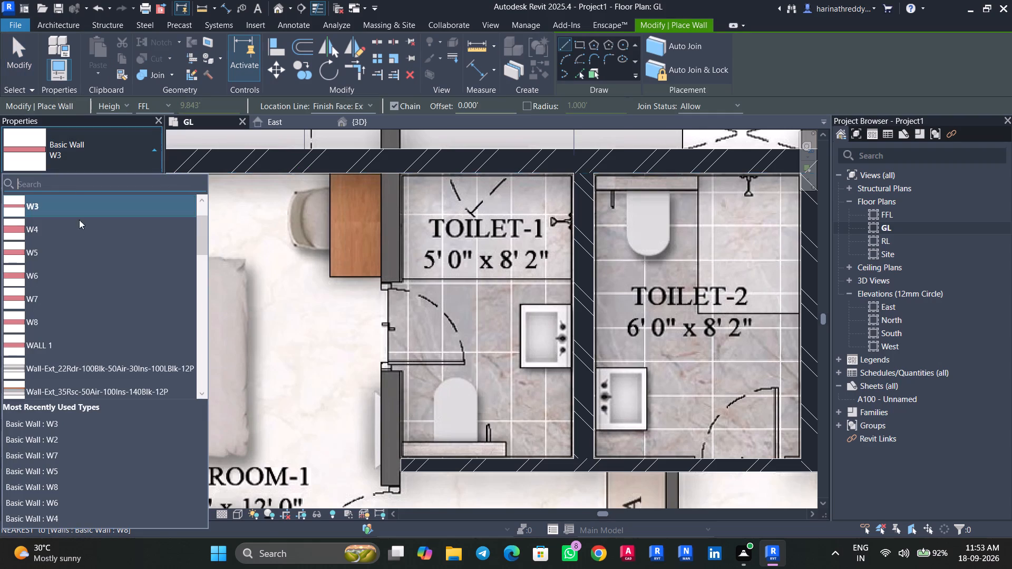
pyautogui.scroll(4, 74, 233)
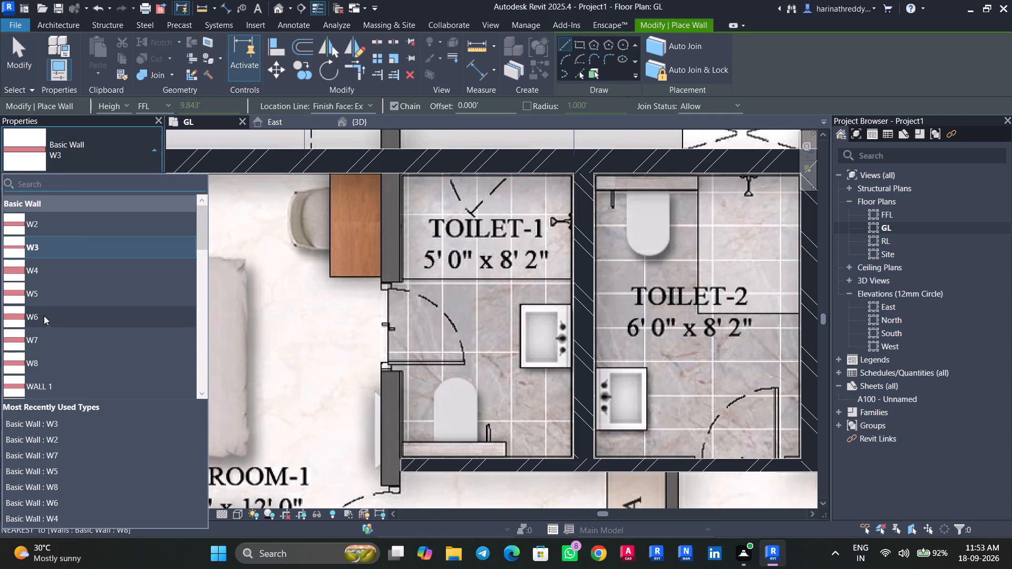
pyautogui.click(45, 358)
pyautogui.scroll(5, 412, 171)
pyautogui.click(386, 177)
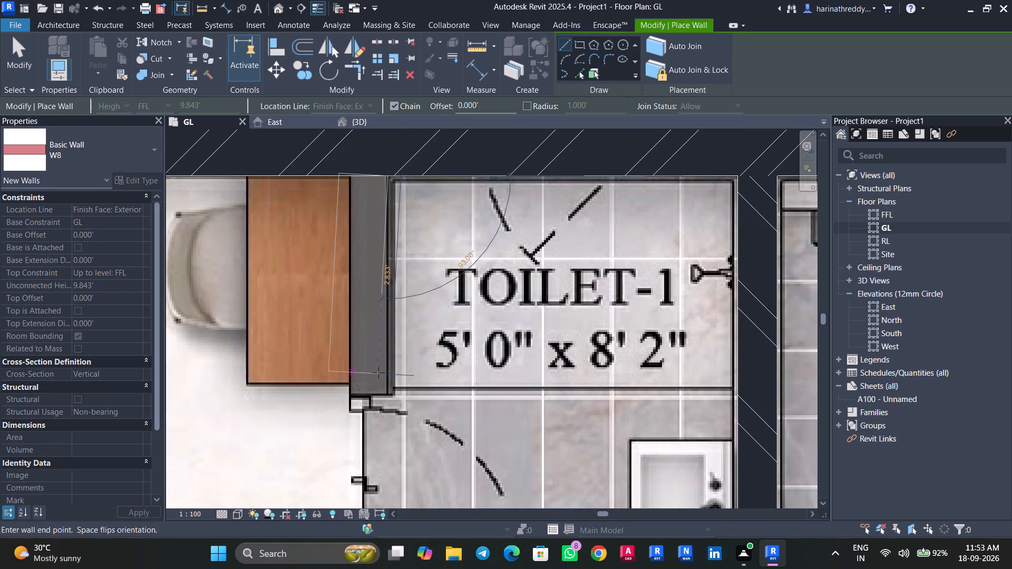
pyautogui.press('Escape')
# Draw a vertical WALL 1 wall about 12.7 ft long between Bed Room-1 and Toilet-1, from the outer W8 wall to Bed Room-1's lower W2 wall.
pyautogui.click(77, 149)
pyautogui.scroll(-4, 43, 367)
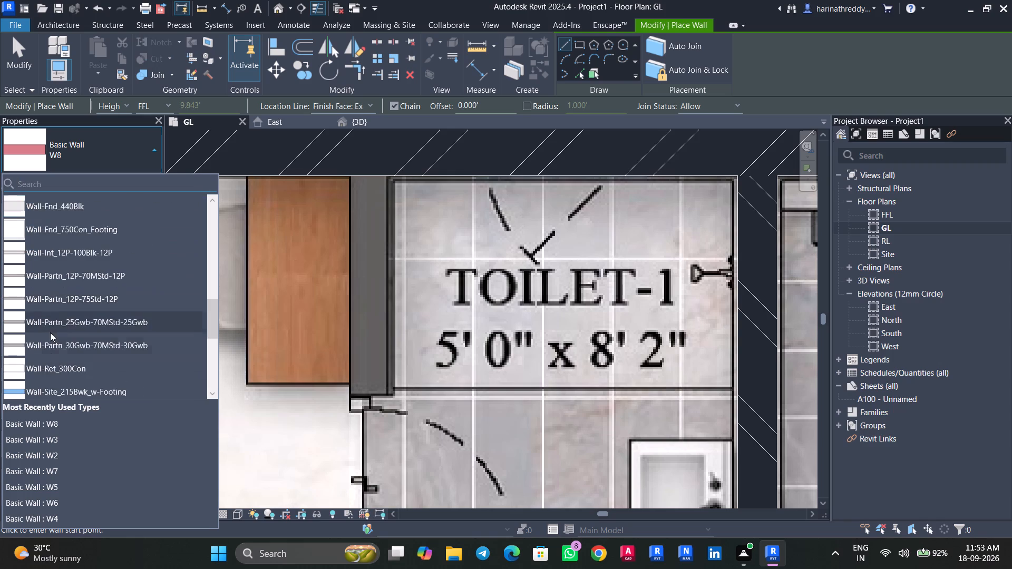
pyautogui.scroll(6, 51, 331)
pyautogui.click(51, 365)
pyautogui.click(390, 175)
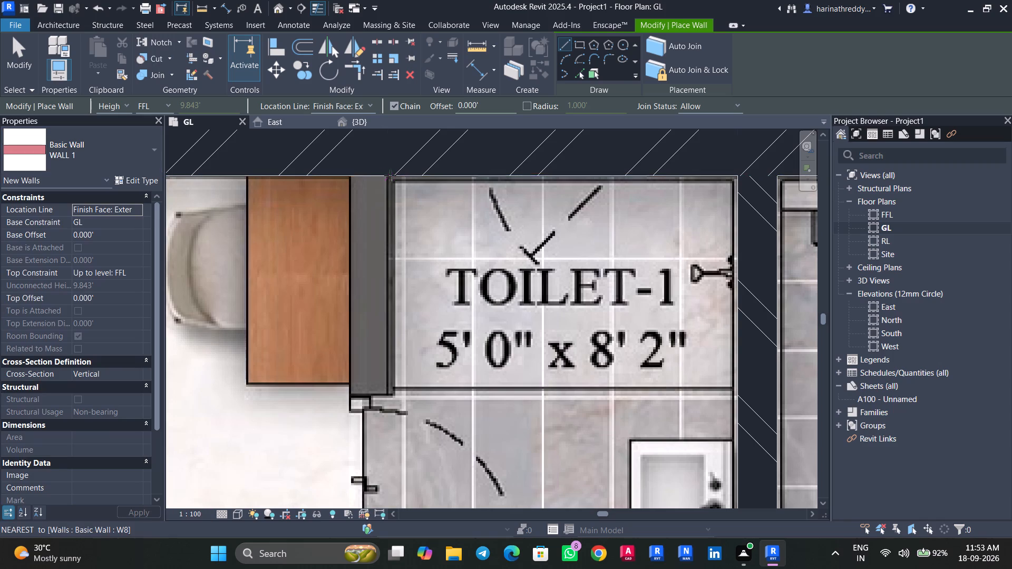
pyautogui.moveTo(381, 339); pyautogui.dragTo(441, 63, button='middle')
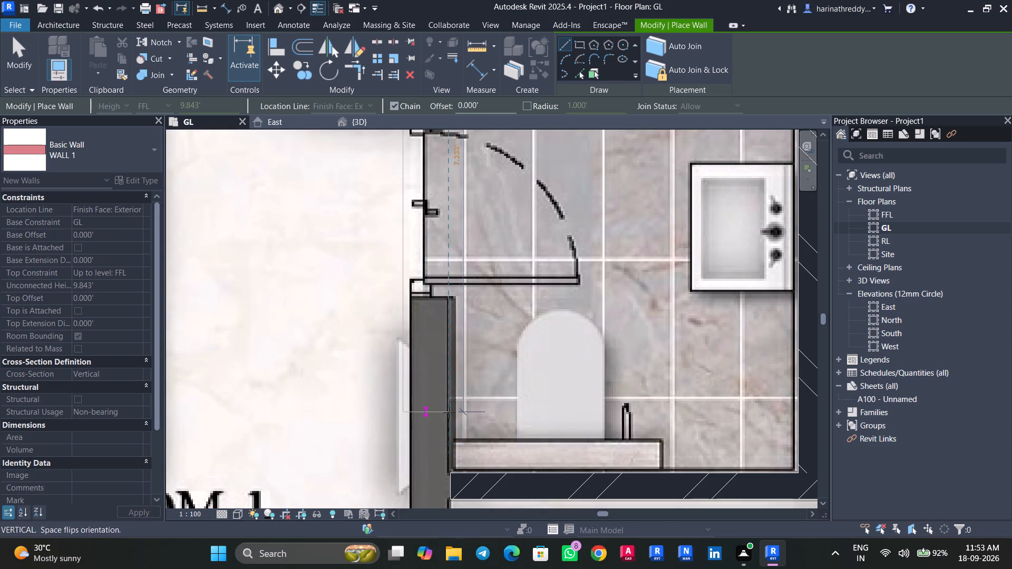
pyautogui.moveTo(449, 413); pyautogui.dragTo(420, 182, button='middle')
pyautogui.scroll(-7, 414, 322)
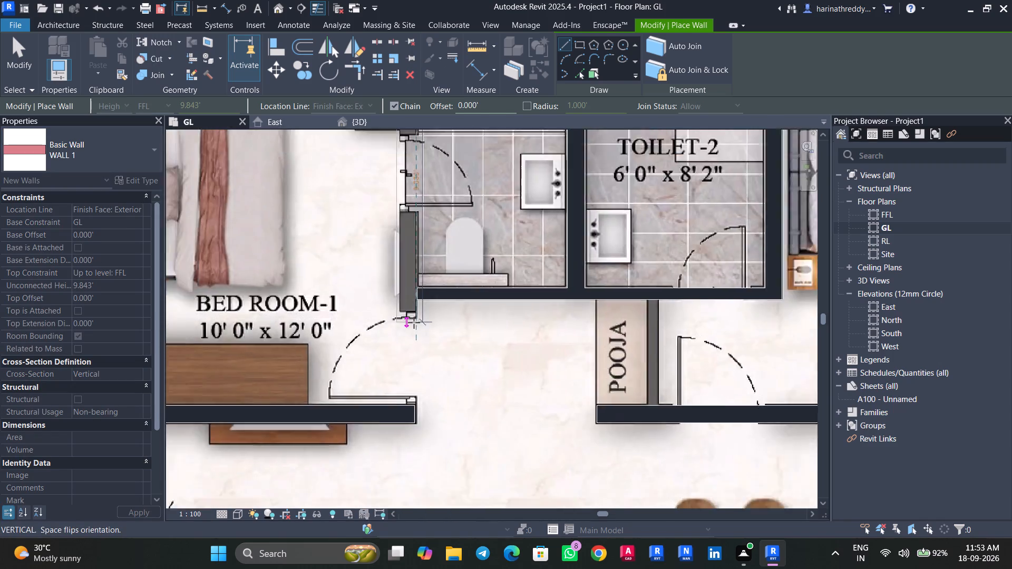
pyautogui.scroll(-2, 414, 322)
pyautogui.scroll(9, 410, 362)
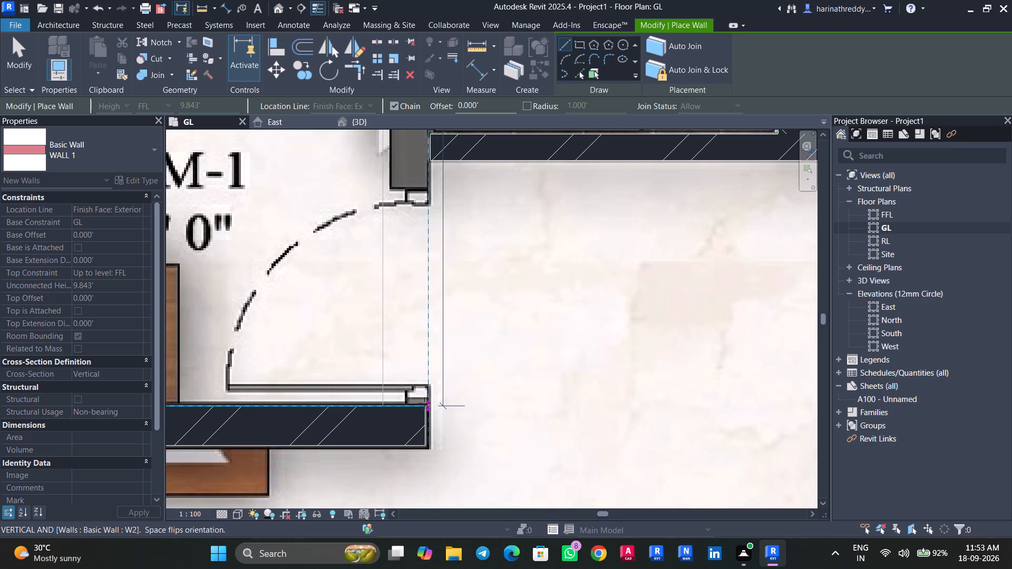
pyautogui.click(424, 404)
pyautogui.press('Escape')
pyautogui.press('Escape')
# Finish the vertical WALL 1 wall between Bed Room-1 and Toilet-1 at Bed Room-1's lower W2 wall.
pyautogui.click(411, 436)
pyautogui.press('Escape')
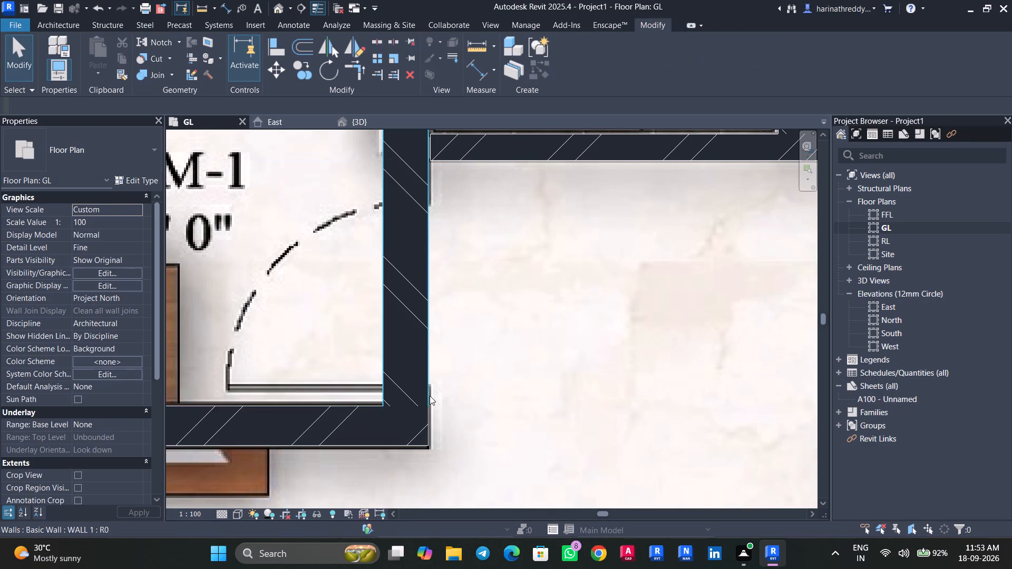
# Nudge the wall between Bed Room-1 and Toilet-1 to the right to line up with the plan.
pyautogui.click(415, 388)
pyautogui.moveTo(457, 210); pyautogui.dragTo(525, 517, button='middle')
pyautogui.scroll(1, 497, 380)
pyautogui.moveTo(636, 155); pyautogui.dragTo(630, 475, button='middle')
pyautogui.moveTo(580, 291); pyautogui.dragTo(586, 466, button='middle')
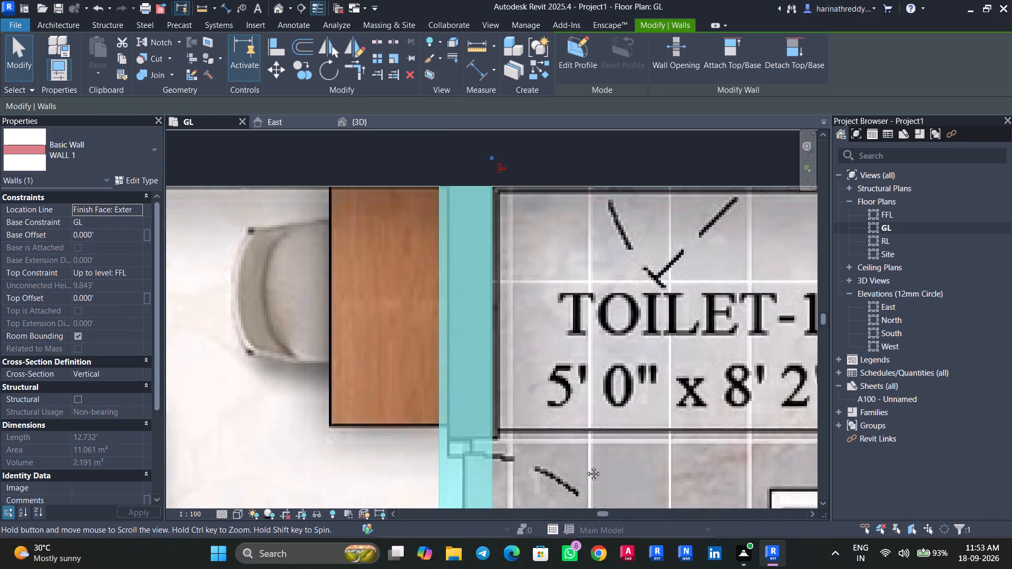
pyautogui.moveTo(586, 466); pyautogui.dragTo(588, 490, button='middle')
pyautogui.press('Right')
pyautogui.press('Right')
pyautogui.press('Left')
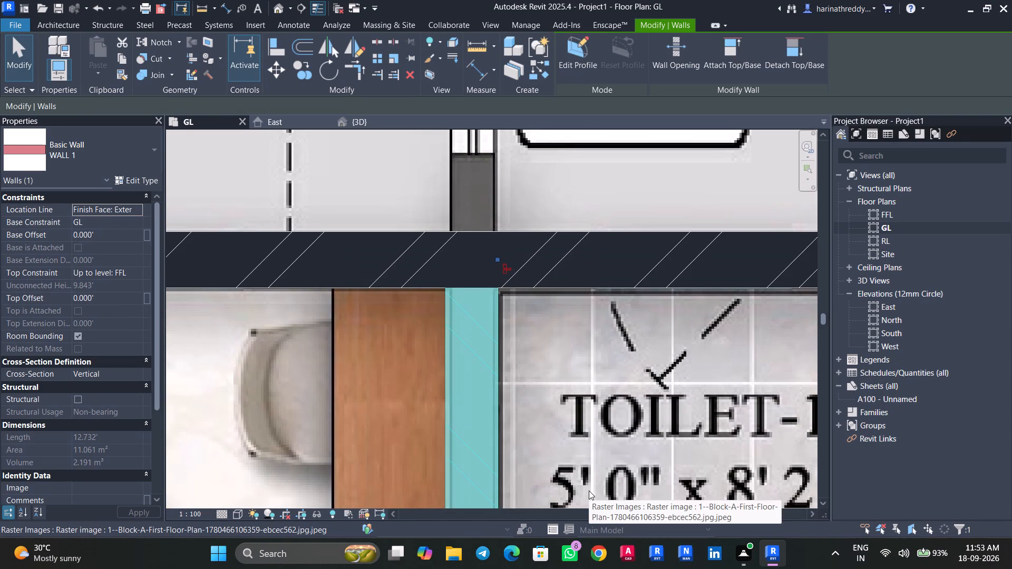
# Change the wall between Bed Room-1 and Toilet-1 to type W2.
pyautogui.click(50, 167)
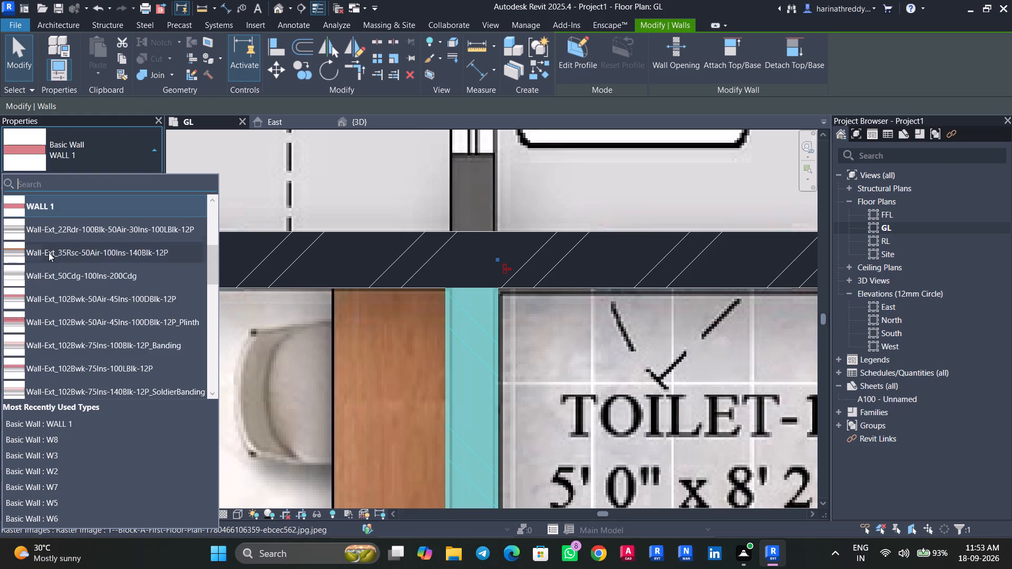
pyautogui.scroll(1, 48, 253)
pyautogui.scroll(-1, 48, 253)
pyautogui.scroll(5, 48, 253)
pyautogui.click(59, 229)
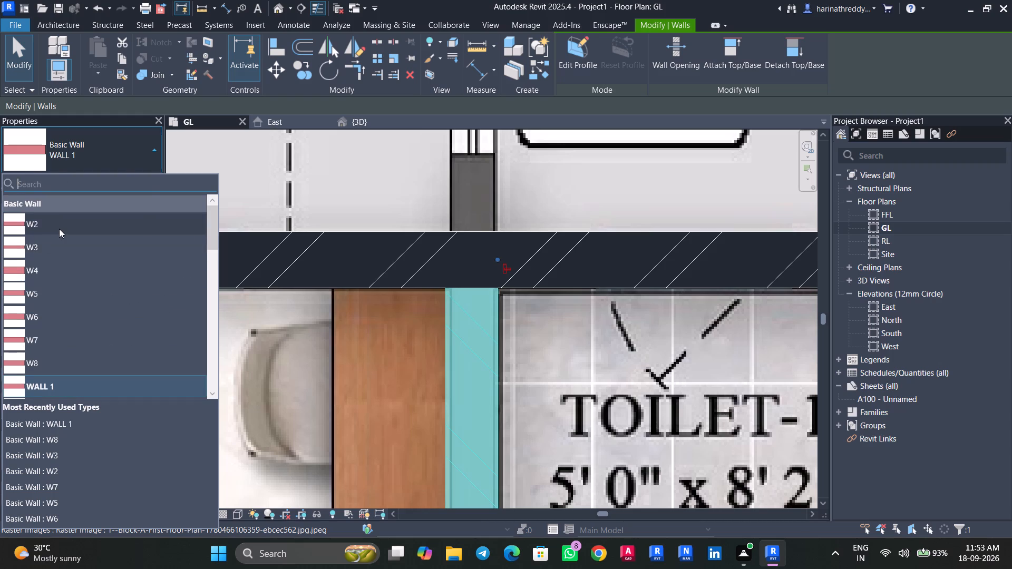
# Nudge the W2 wall between Bed Room-1 and Toilet-1 sideways, ending slightly right, to fit the plan's wall lines.
pyautogui.moveTo(390, 313); pyautogui.dragTo(413, 101, button='middle')
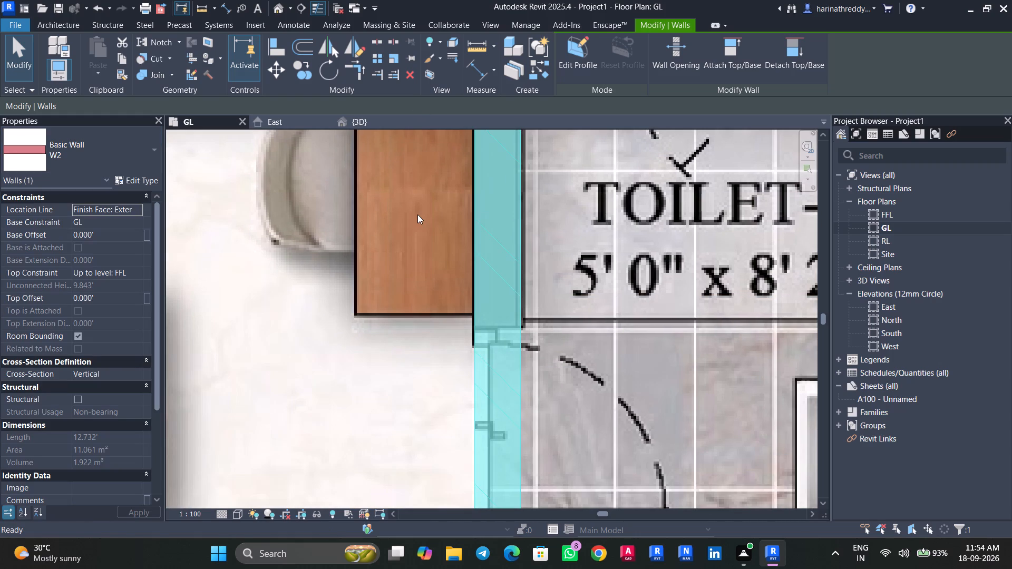
pyautogui.scroll(2, 417, 214)
pyautogui.press('Left')
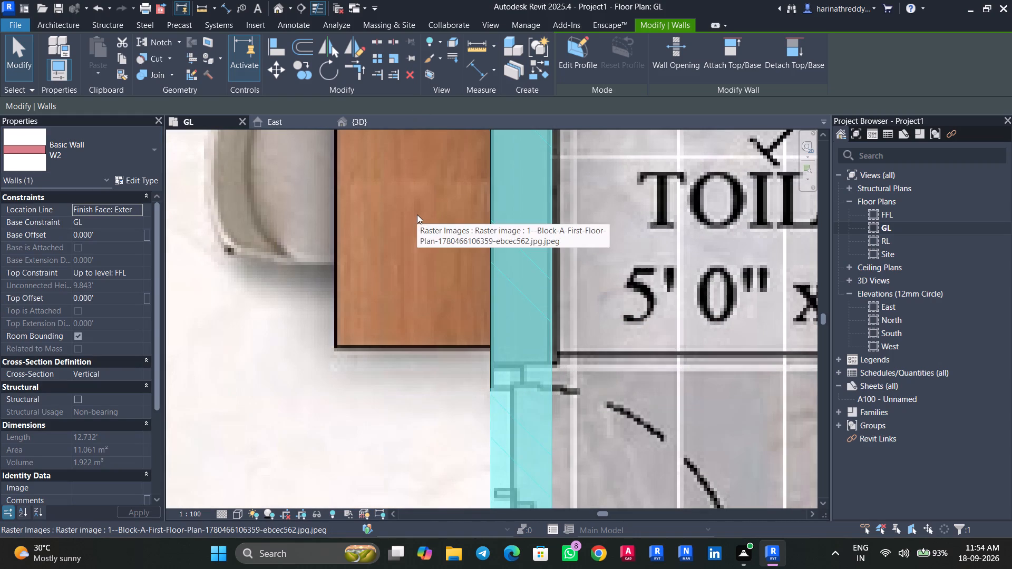
pyautogui.press('Left')
pyautogui.press('Right')
pyautogui.press('Right')
pyautogui.press('Right')
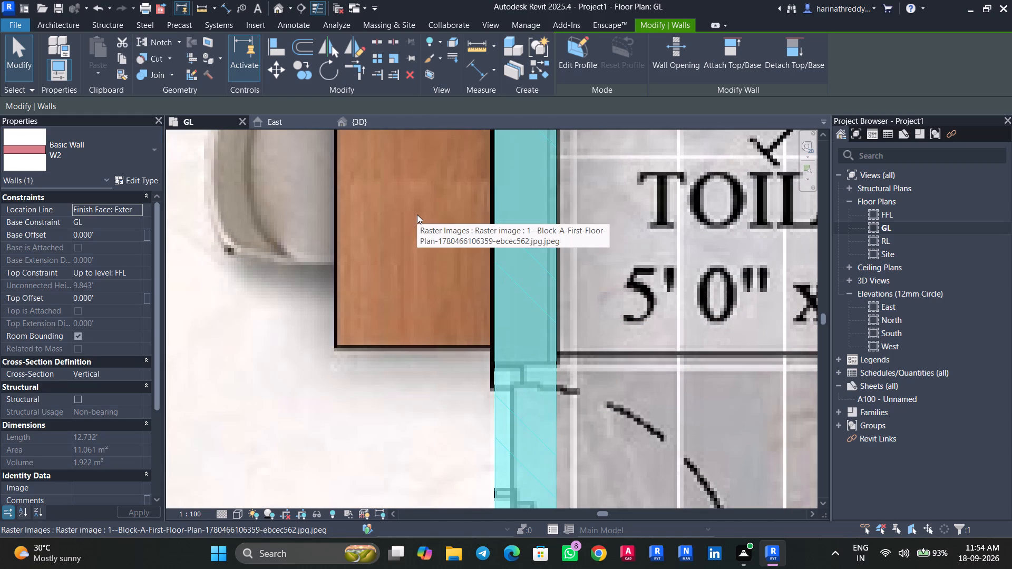
pyautogui.scroll(-7, 417, 214)
pyautogui.moveTo(388, 295); pyautogui.dragTo(433, 38, button='middle')
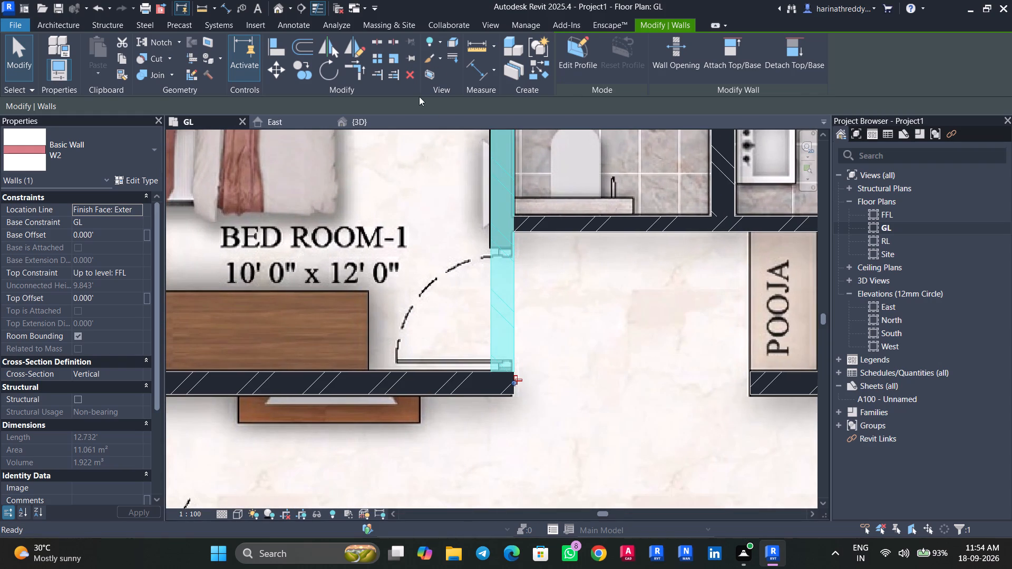
pyautogui.press('Escape')
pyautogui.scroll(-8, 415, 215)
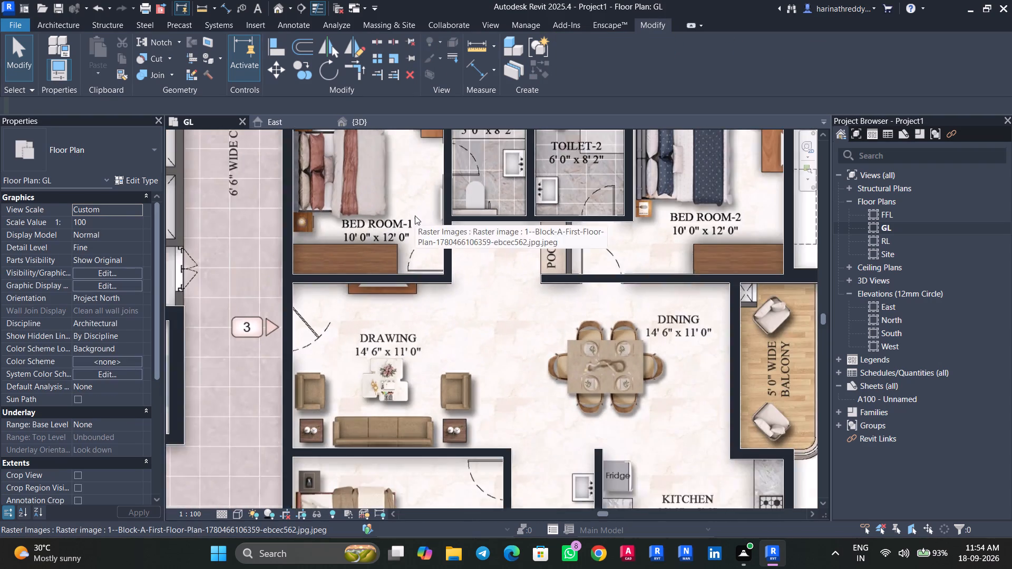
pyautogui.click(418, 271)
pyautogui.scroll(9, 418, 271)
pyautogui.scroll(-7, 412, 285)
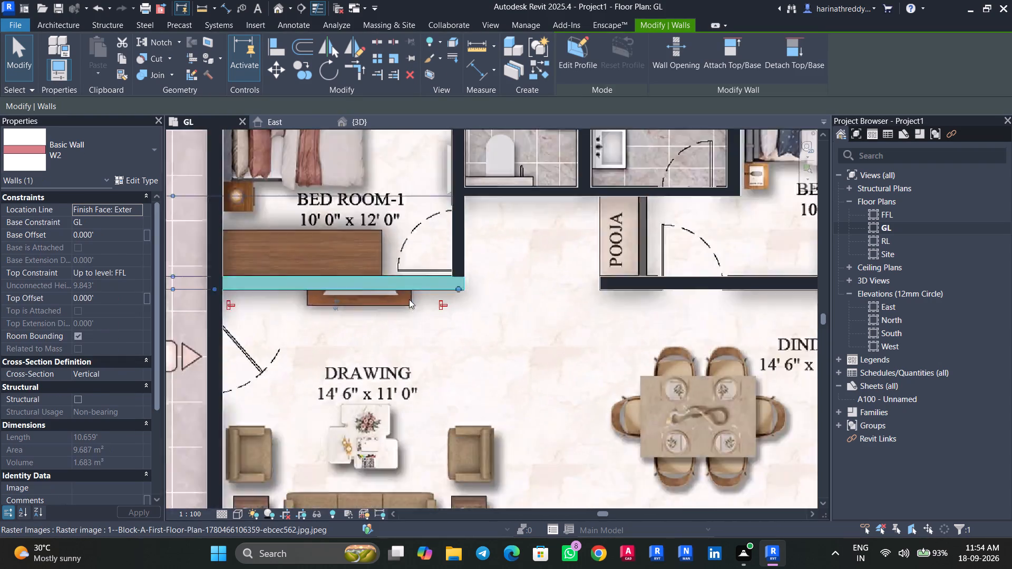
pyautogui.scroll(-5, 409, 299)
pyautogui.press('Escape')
# Draw a WALL 1 wall about 10.2 ft long along the utility's outer edge, from the outer side wall to the shaft's side wall.
pyautogui.moveTo(446, 326); pyautogui.dragTo(439, 188, button='middle')
pyautogui.scroll(4, 565, 378)
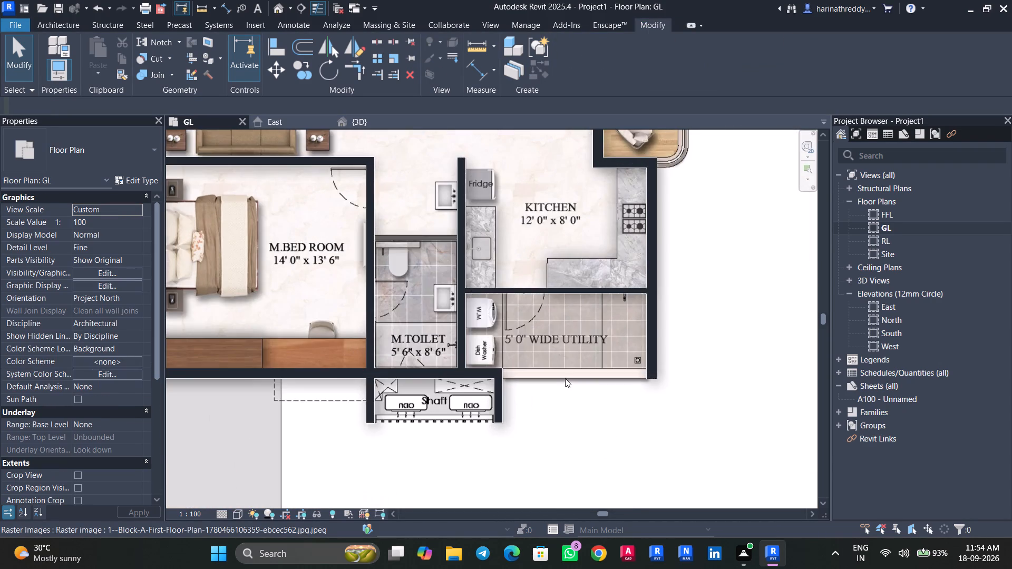
pyautogui.scroll(3, 561, 393)
pyautogui.scroll(-3, 561, 393)
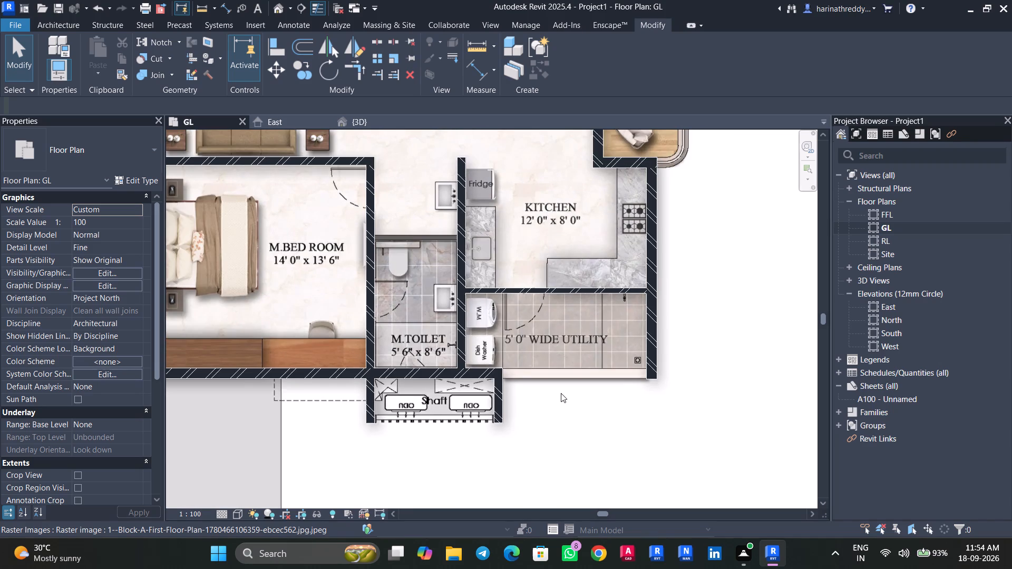
pyautogui.scroll(-4, 561, 393)
pyautogui.write('WA')
pyautogui.scroll(9, 562, 393)
pyautogui.click(727, 367)
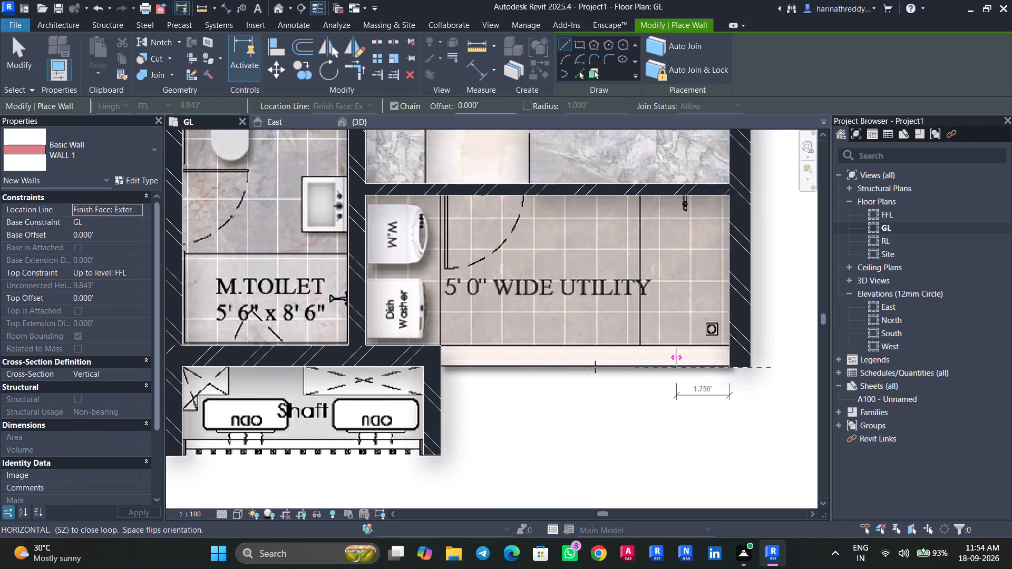
pyautogui.scroll(9, 551, 374)
pyautogui.moveTo(424, 335); pyautogui.dragTo(706, 360, button='middle')
pyautogui.click(446, 366)
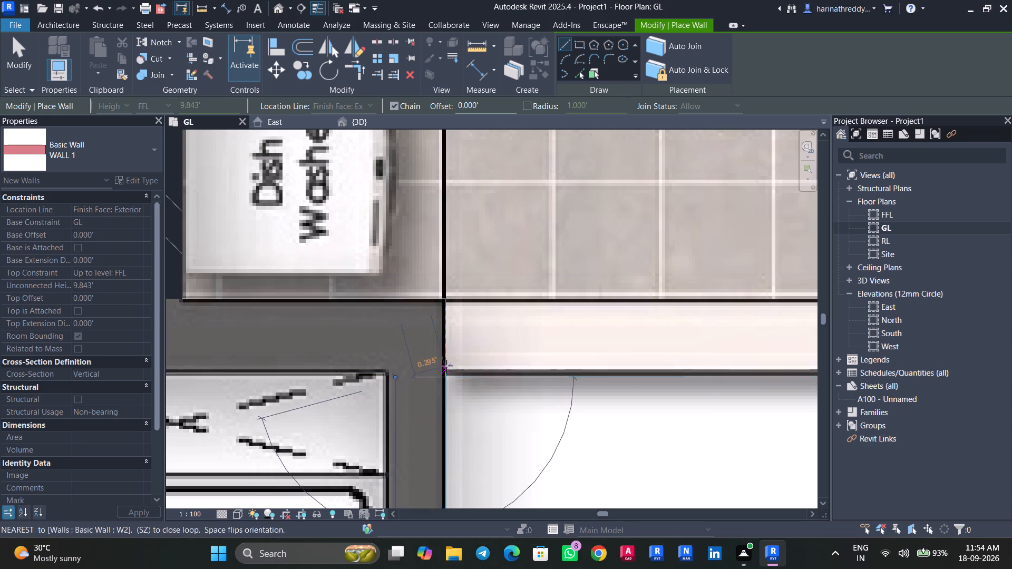
pyautogui.press('Escape')
pyautogui.press('Escape')
# Nudge the utility's outer WALL 1 wall up toward the plan's parapet line.
pyautogui.click(530, 355)
pyautogui.moveTo(530, 355); pyautogui.dragTo(337, 406, button='middle')
pyautogui.press('Up')
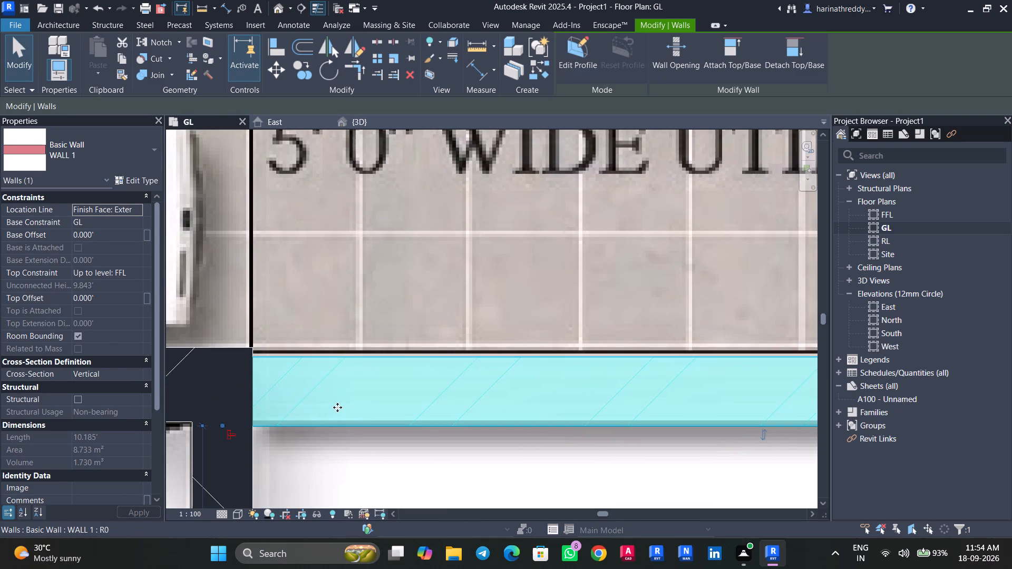
pyautogui.press('Up')
pyautogui.press('Up')
pyautogui.press('Escape')
# Nudge the W8 wall between M.Toilet and the shaft down to line up with the plan's wall.
pyautogui.click(182, 374)
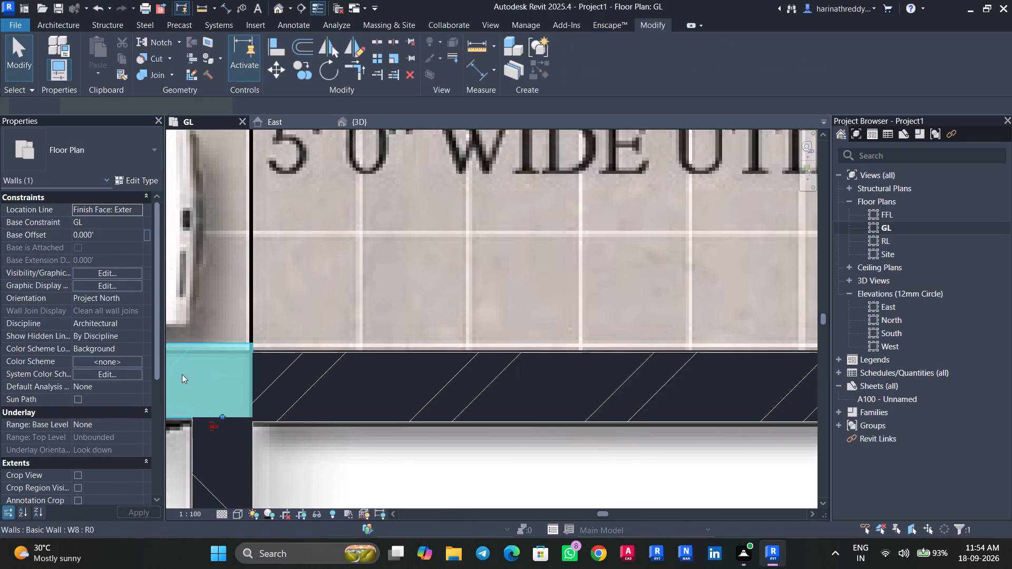
pyautogui.moveTo(197, 379); pyautogui.dragTo(344, 243, button='middle')
pyautogui.press('Down')
pyautogui.press('Down')
pyautogui.press('Down')
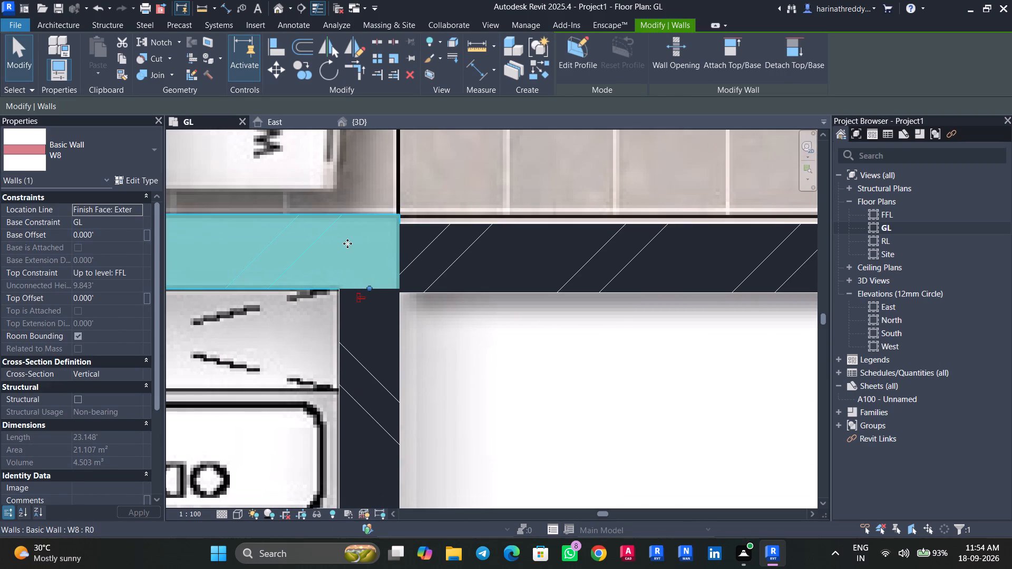
pyautogui.press('Down')
pyautogui.press('Escape')
# Disallow the wall join at the shaft end of the utility's outer WALL 1 wall.
pyautogui.click(464, 259)
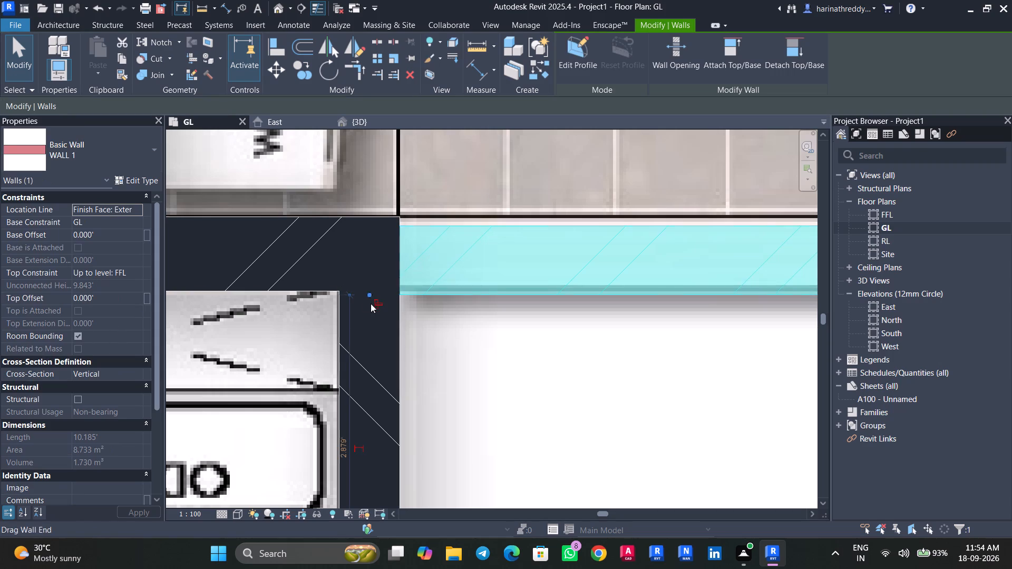
pyautogui.click(371, 303)
pyautogui.click(383, 304)
pyautogui.press('Escape')
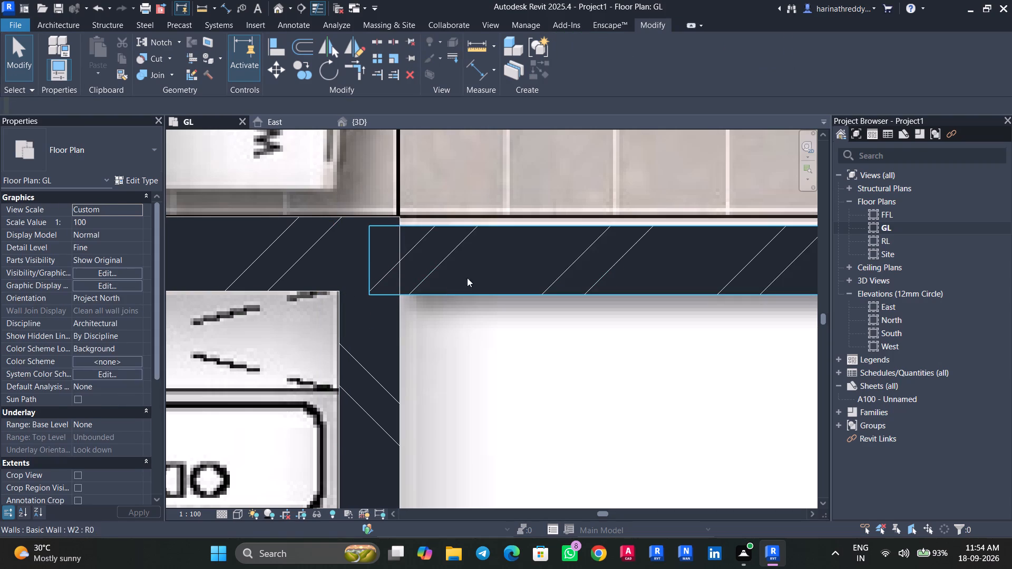
# Nudge the utility's outer WALL 1 wall up until its inner face lines up with the W8 wall's inner face.
pyautogui.click(467, 278)
pyautogui.press('Up')
pyautogui.press('Up')
pyautogui.press('Up')
pyautogui.press('Up')
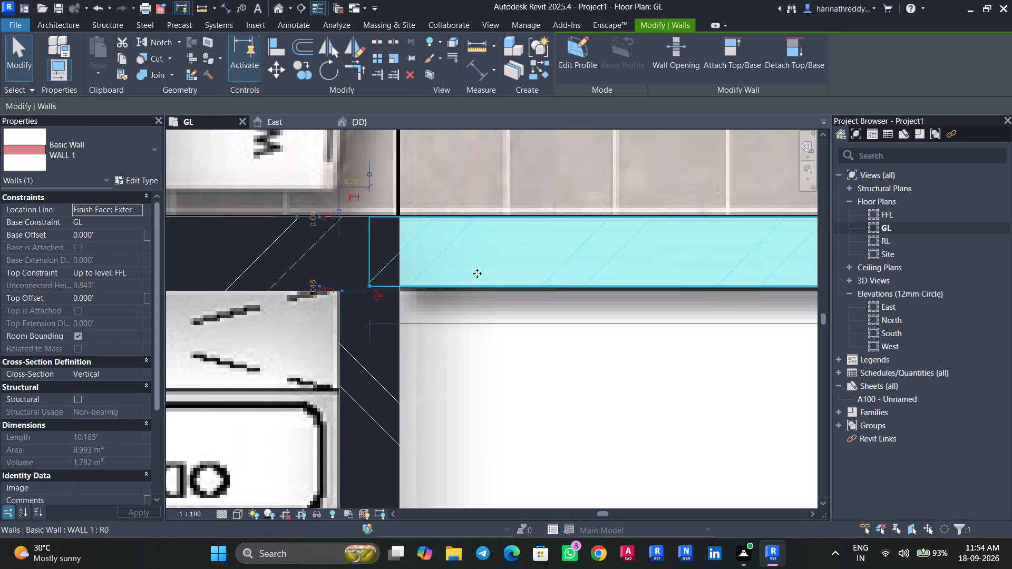
pyautogui.click(359, 334)
pyautogui.press('Escape')
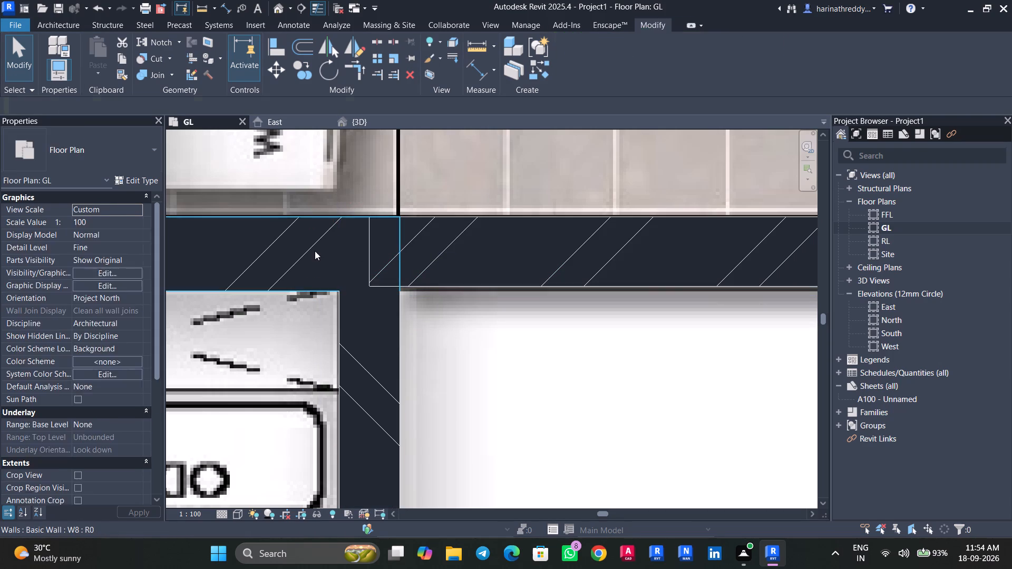
pyautogui.click(315, 251)
pyautogui.press('Escape')
# Shorten the utility's outer WALL 1 wall to about 9.9 ft so it ends at the shaft wall's outer face.
pyautogui.click(522, 246)
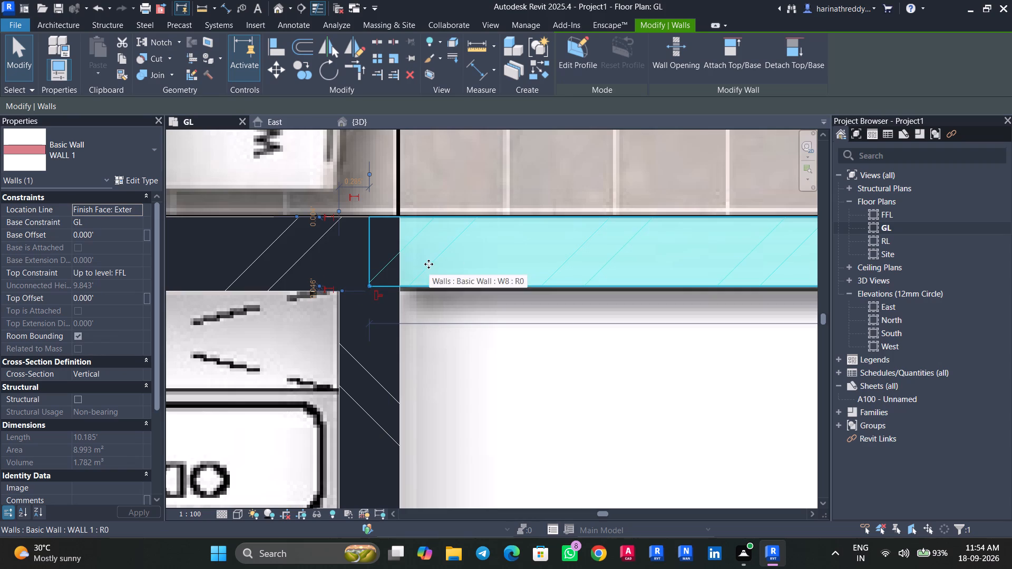
pyautogui.scroll(3, 429, 264)
pyautogui.moveTo(338, 298); pyautogui.dragTo(370, 298)
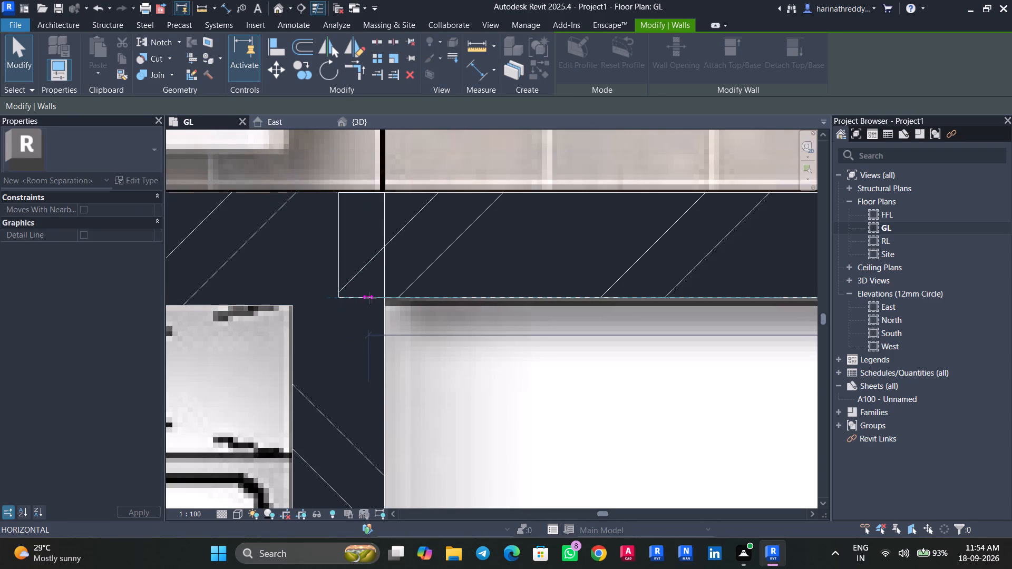
pyautogui.moveTo(370, 298); pyautogui.dragTo(382, 298)
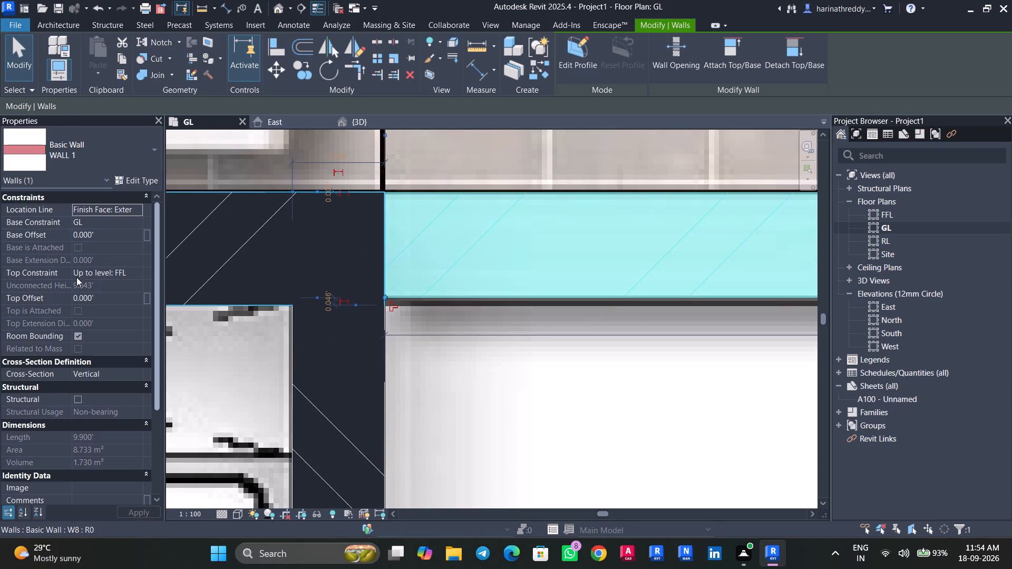
# Set the utility outer wall's top offset to -6'.
pyautogui.click(105, 298)
pyautogui.write('-6')
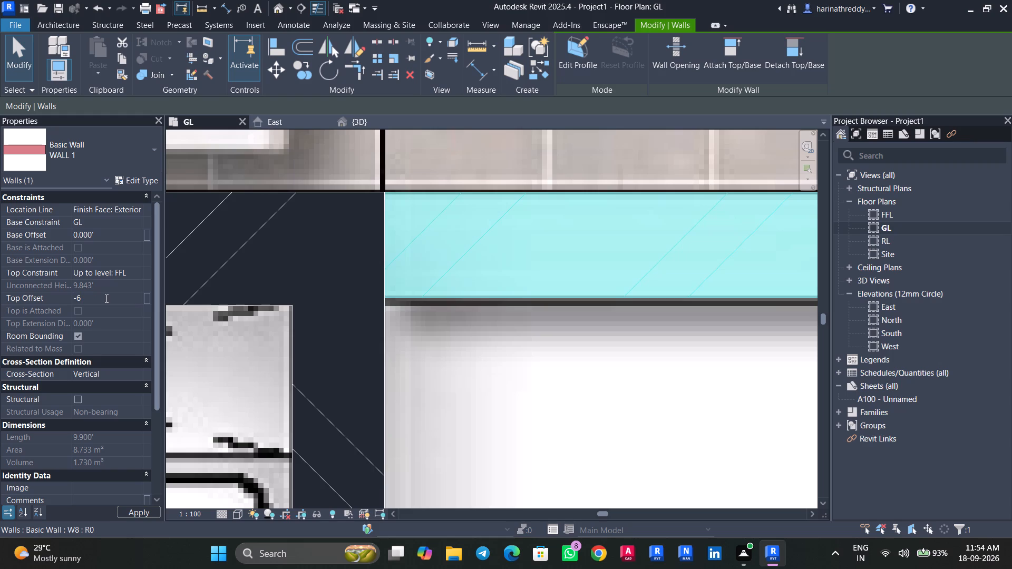
pyautogui.press("'")
pyautogui.press('Return')
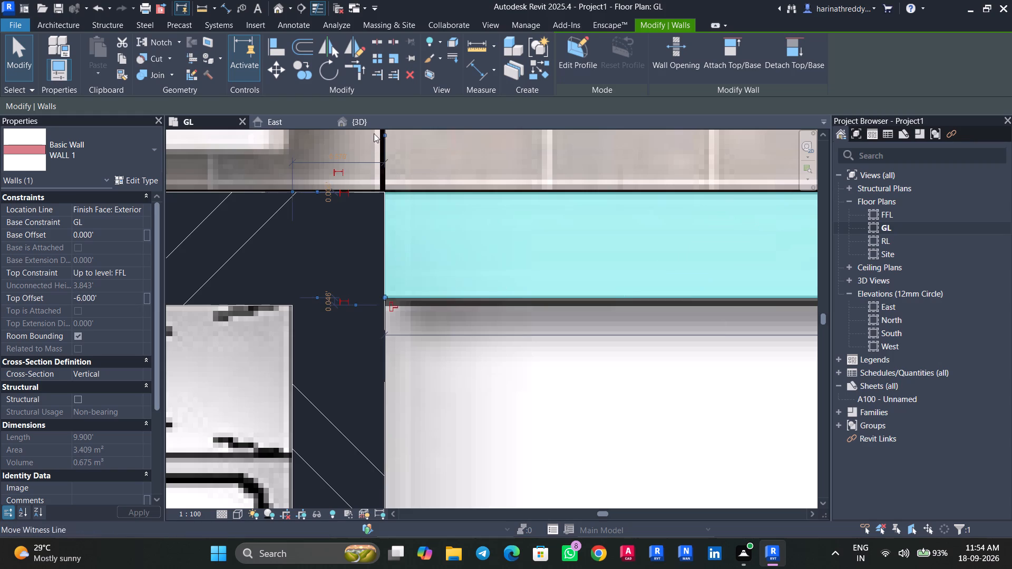
# Examine the modelled flats and common core walls in the 3D view, including the lowered utility wall.
pyautogui.click(369, 124)
pyautogui.scroll(-6, 290, 346)
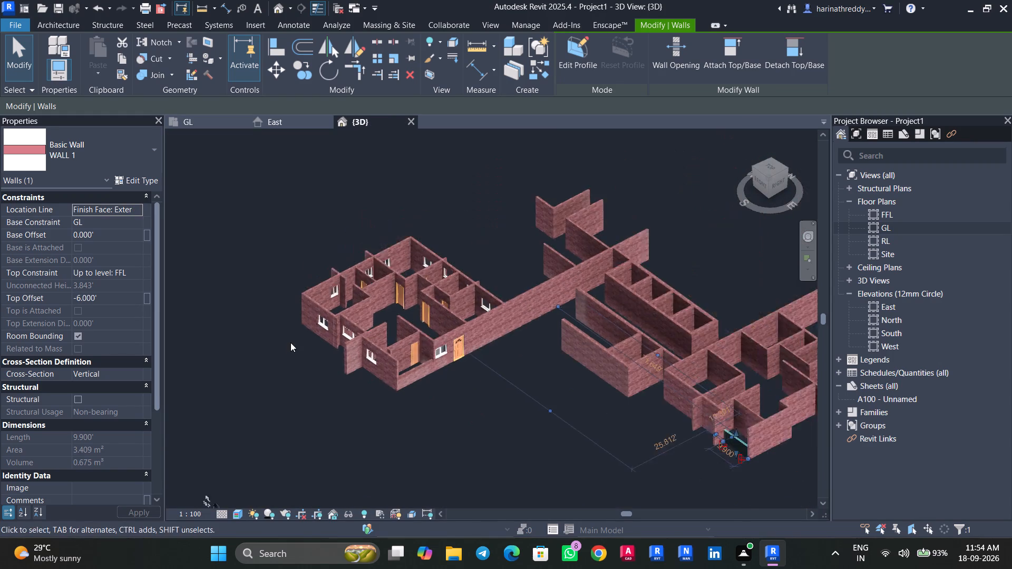
pyautogui.scroll(-1, 290, 342)
pyautogui.press('Escape')
pyautogui.press('Escape')
pyautogui.scroll(4, 633, 443)
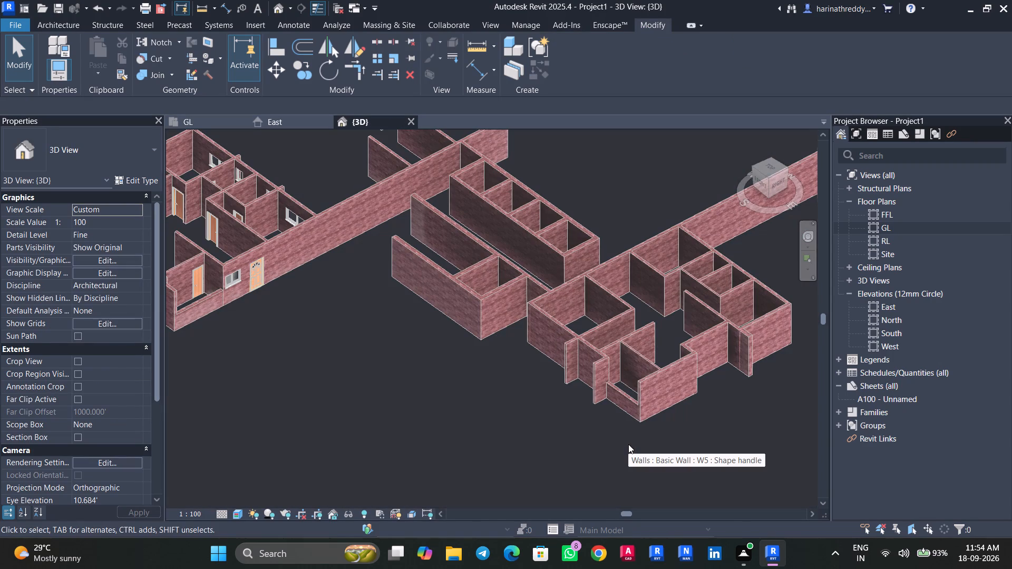
pyautogui.scroll(-2, 628, 444)
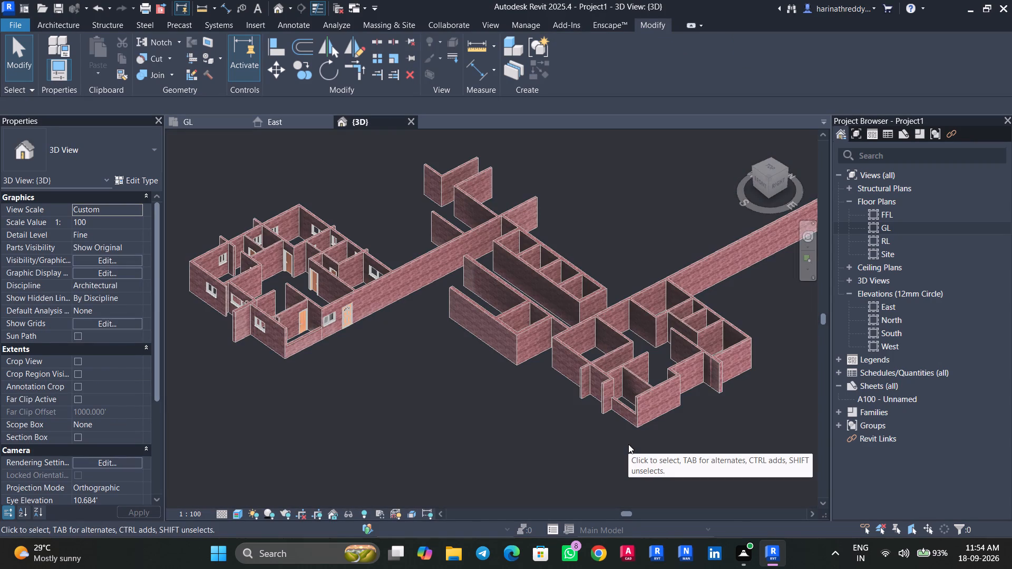
pyautogui.scroll(-4, 543, 440)
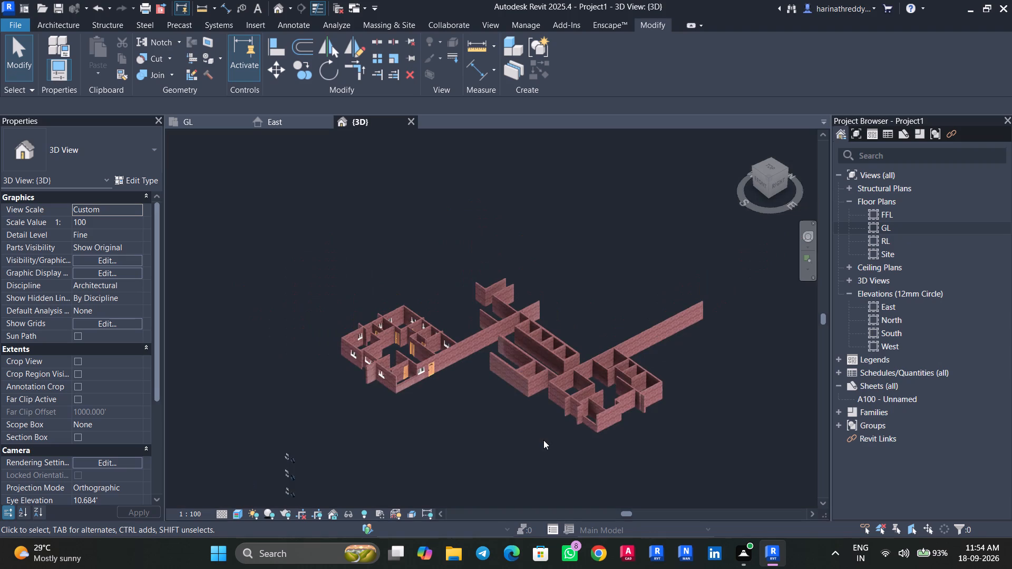
pyautogui.moveTo(543, 439); pyautogui.dragTo(643, 275, button='middle')
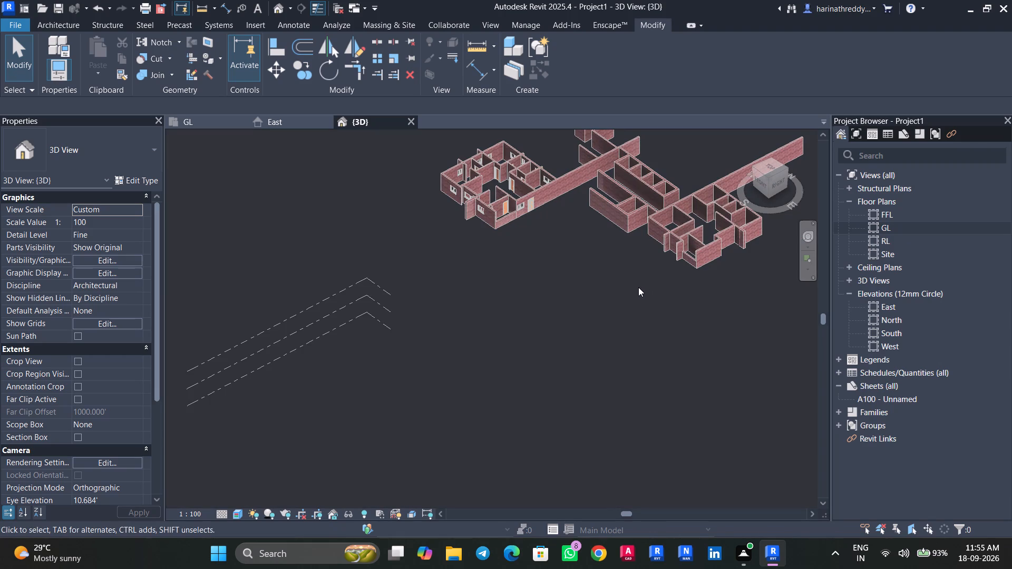
pyautogui.scroll(-3, 638, 287)
pyautogui.scroll(4, 638, 287)
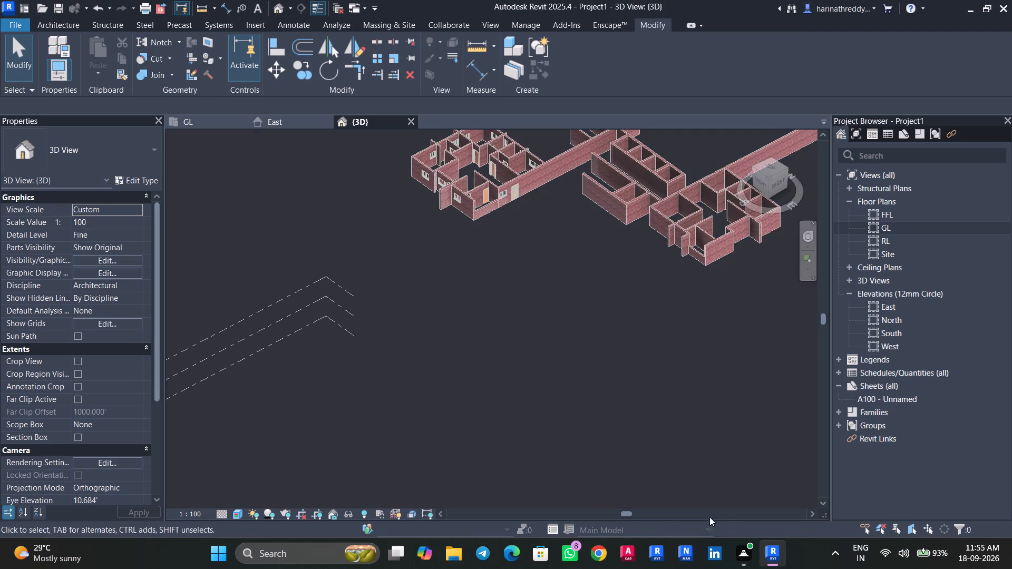
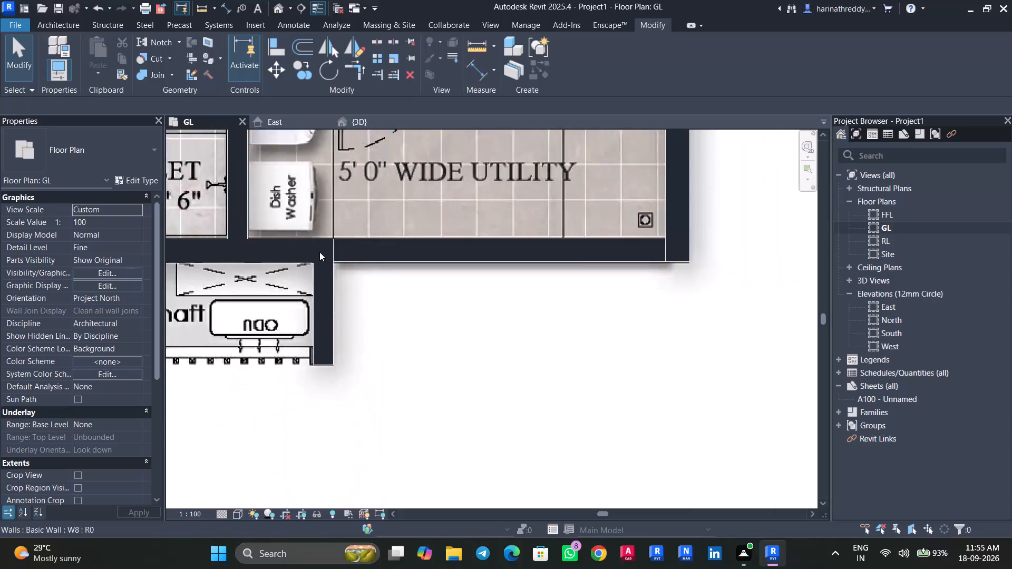
# Draw a W3 wall about 6 ft long along the M.TOILET's upper edge, from the kitchen wall to the master bedroom wall.
pyautogui.scroll(-6, 542, 303)
pyautogui.moveTo(625, 299); pyautogui.dragTo(653, 395, button='middle')
pyautogui.scroll(-4, 652, 378)
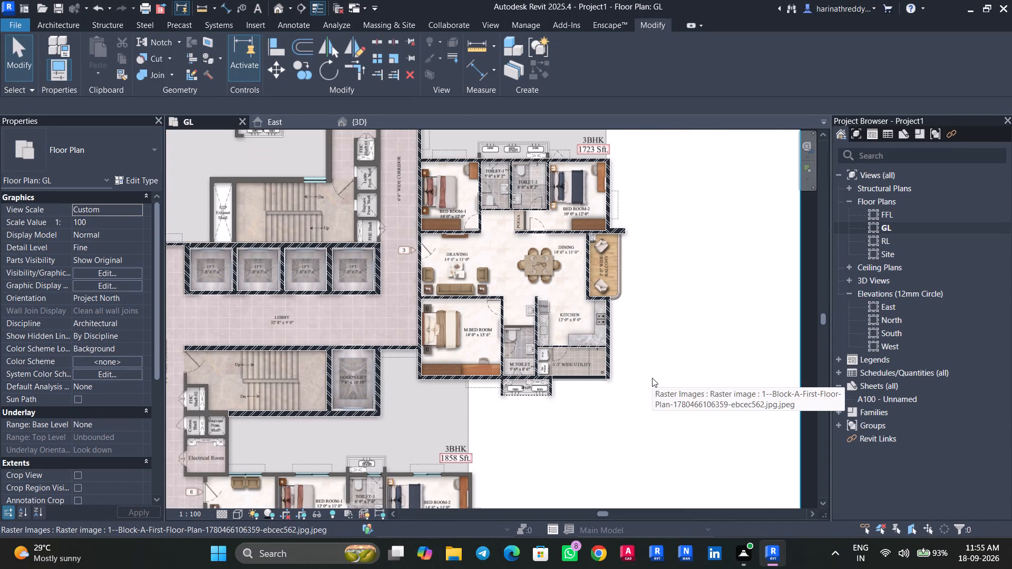
pyautogui.moveTo(634, 328); pyautogui.dragTo(694, 454, button='middle')
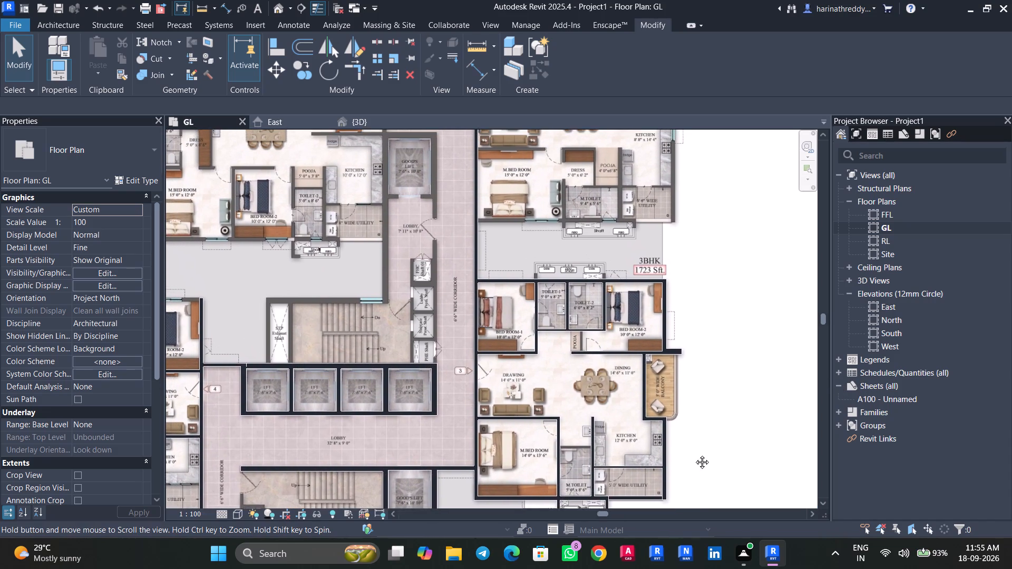
pyautogui.moveTo(694, 454); pyautogui.dragTo(703, 477, button='middle')
pyautogui.moveTo(704, 318); pyautogui.dragTo(727, 382, button='middle')
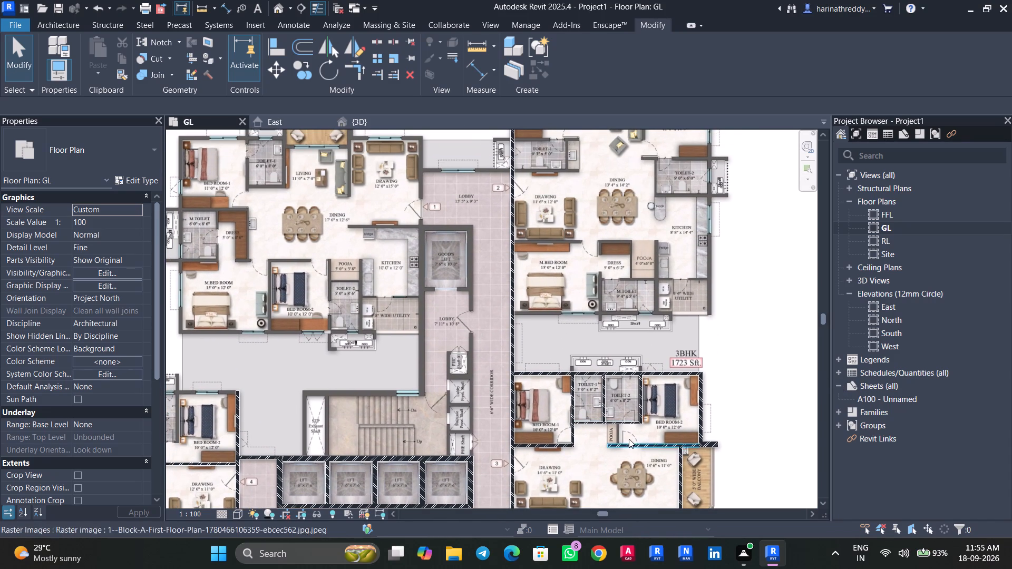
pyautogui.scroll(2, 629, 439)
pyautogui.scroll(-1, 629, 438)
pyautogui.scroll(3, 580, 452)
pyautogui.moveTo(573, 428); pyautogui.dragTo(552, 192, button='middle')
pyautogui.scroll(4, 546, 277)
pyautogui.moveTo(600, 306); pyautogui.dragTo(589, 121, button='middle')
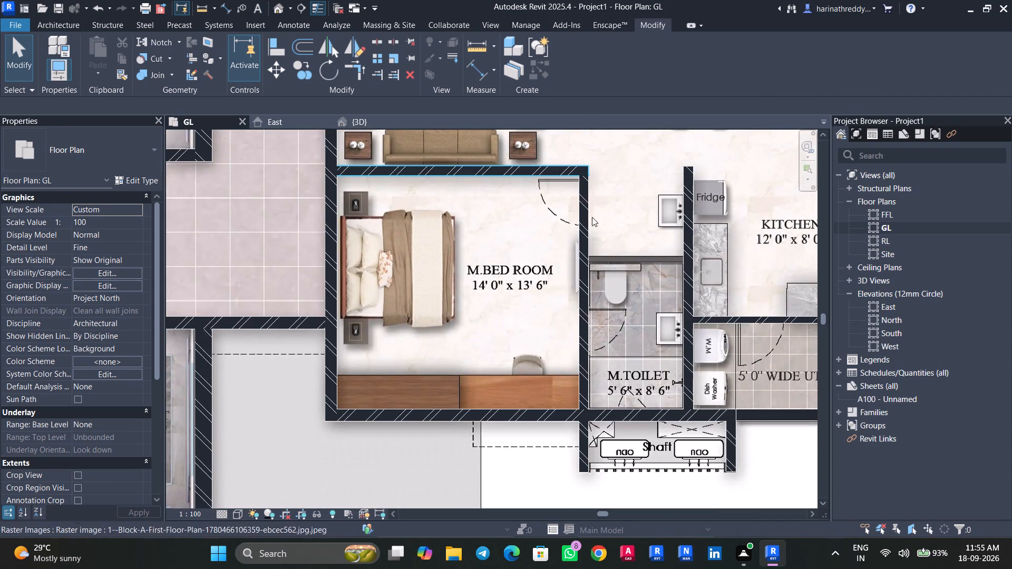
pyautogui.scroll(4, 639, 288)
pyautogui.moveTo(638, 309); pyautogui.dragTo(638, 368, button='middle')
pyautogui.press('w')
pyautogui.press('a')
pyautogui.scroll(3, 659, 306)
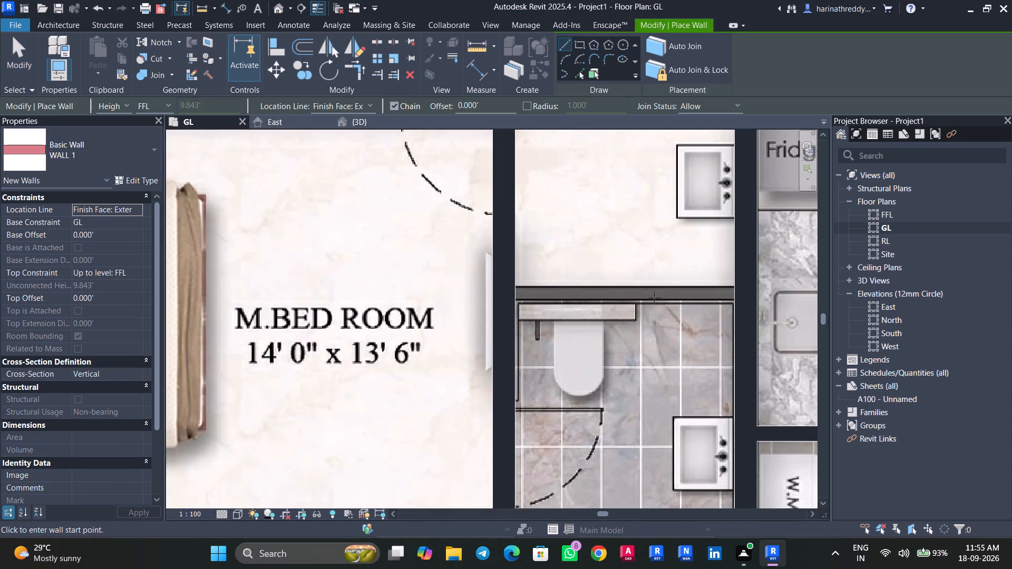
pyautogui.click(83, 168)
pyautogui.scroll(3, 81, 283)
pyautogui.click(71, 251)
pyautogui.scroll(4, 663, 340)
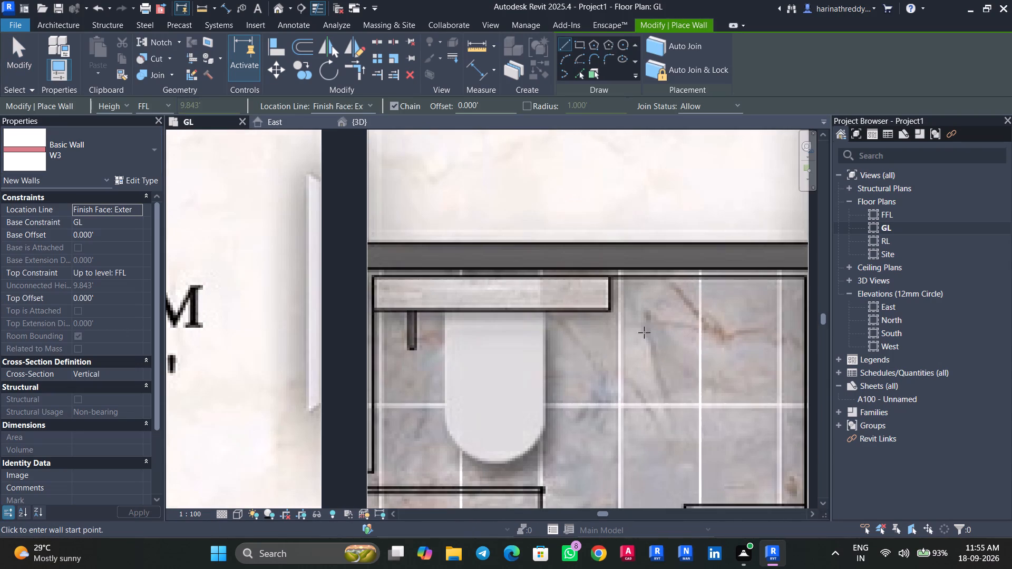
pyautogui.moveTo(714, 333); pyautogui.dragTo(534, 440, button='middle')
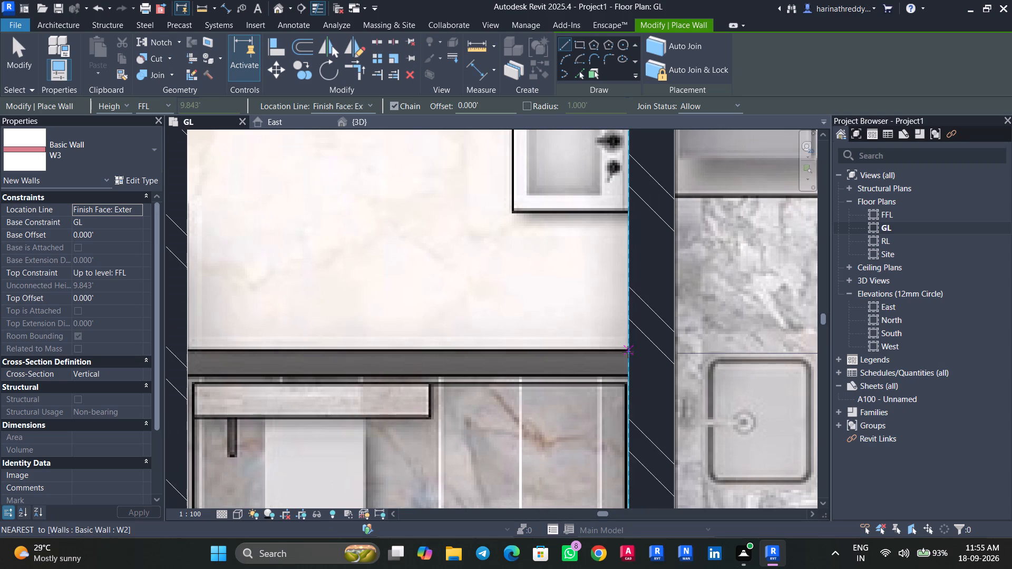
pyautogui.click(628, 349)
pyautogui.press('space')
pyautogui.moveTo(399, 350); pyautogui.dragTo(609, 355, button='middle')
pyautogui.click(400, 355)
pyautogui.press('Escape')
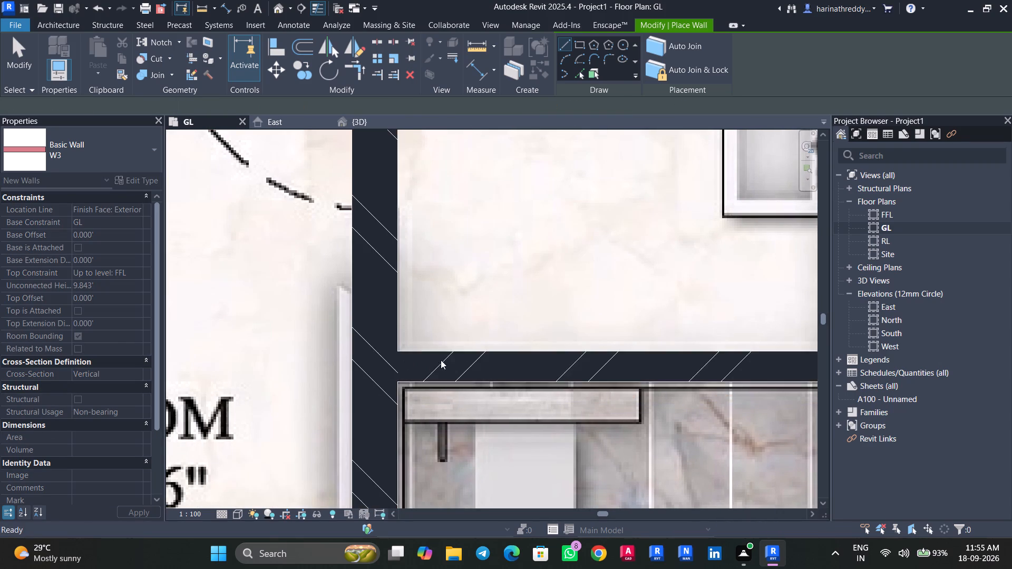
pyautogui.press('Escape')
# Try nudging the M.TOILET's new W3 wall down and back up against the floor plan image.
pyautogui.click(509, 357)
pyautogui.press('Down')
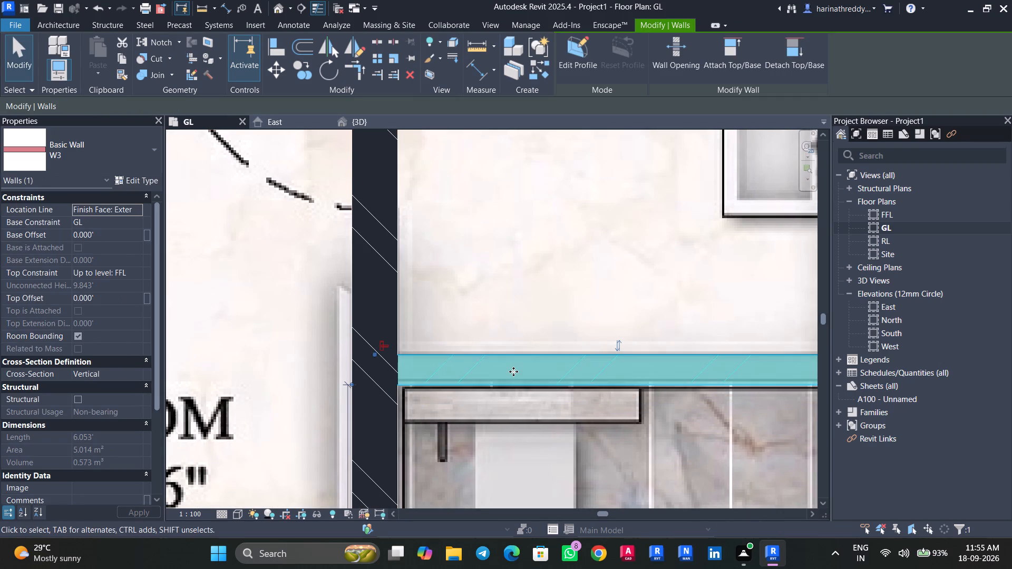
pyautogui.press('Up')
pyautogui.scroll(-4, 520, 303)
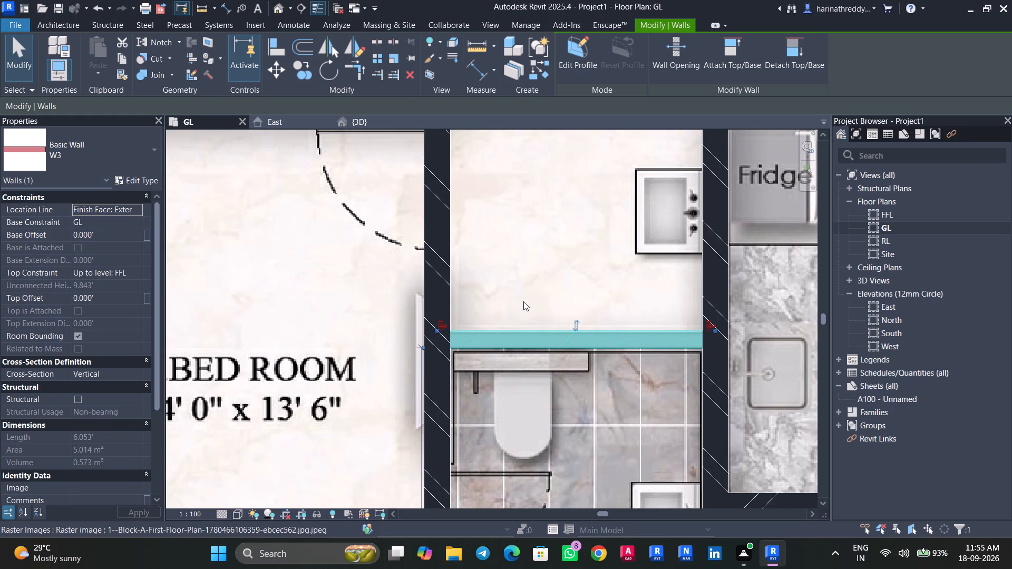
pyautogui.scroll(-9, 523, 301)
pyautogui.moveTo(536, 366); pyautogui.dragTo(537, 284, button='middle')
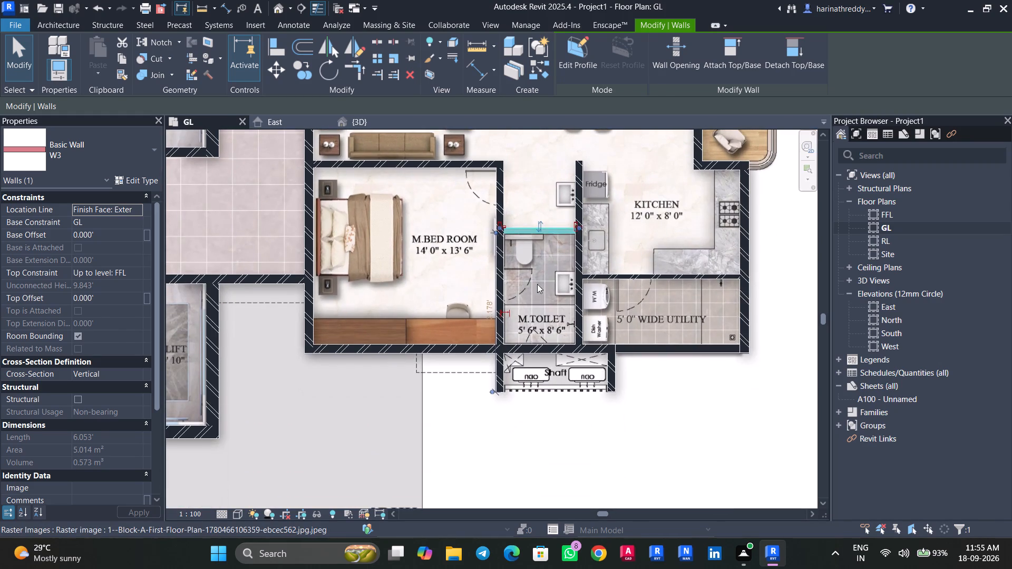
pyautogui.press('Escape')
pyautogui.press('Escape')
# Draw a W3 wall about 4 ft long between the POOJA and BED ROOM-2's entry, from the toilet wall to the dining wall.
pyautogui.moveTo(666, 310); pyautogui.dragTo(664, 350, button='middle')
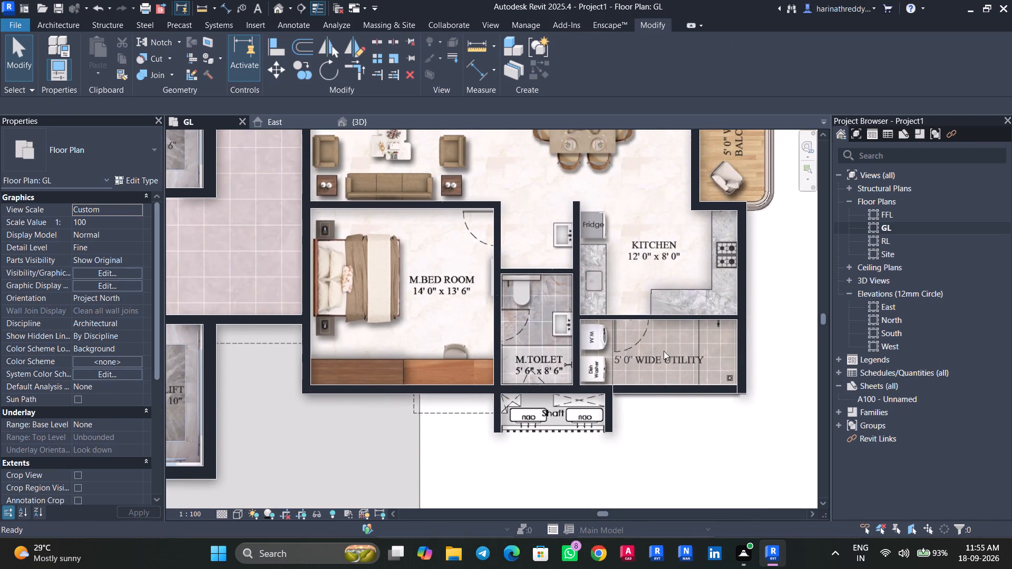
pyautogui.moveTo(663, 367); pyautogui.dragTo(646, 429, button='middle')
pyautogui.moveTo(640, 313); pyautogui.dragTo(641, 403, button='middle')
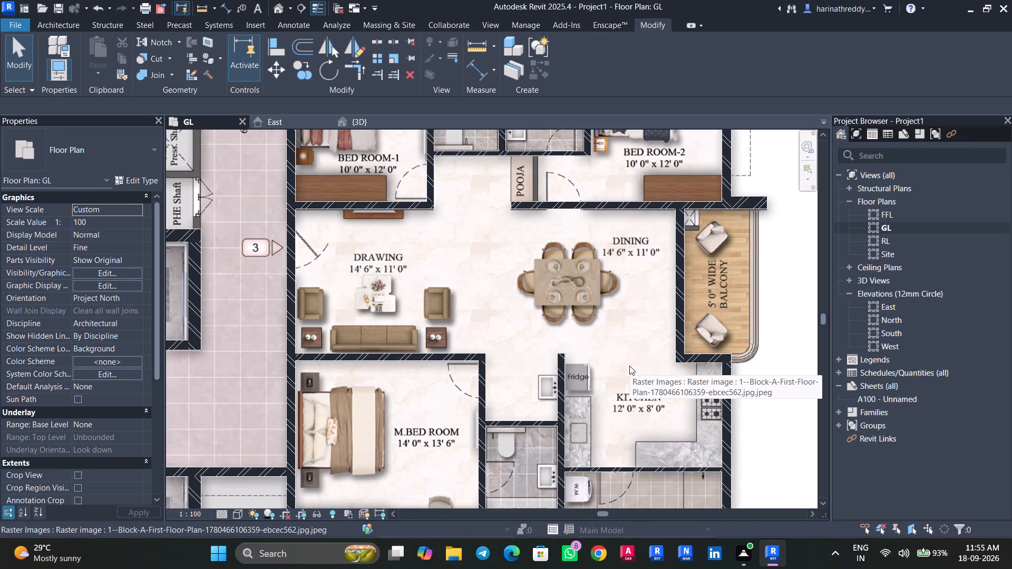
pyautogui.scroll(-4, 553, 328)
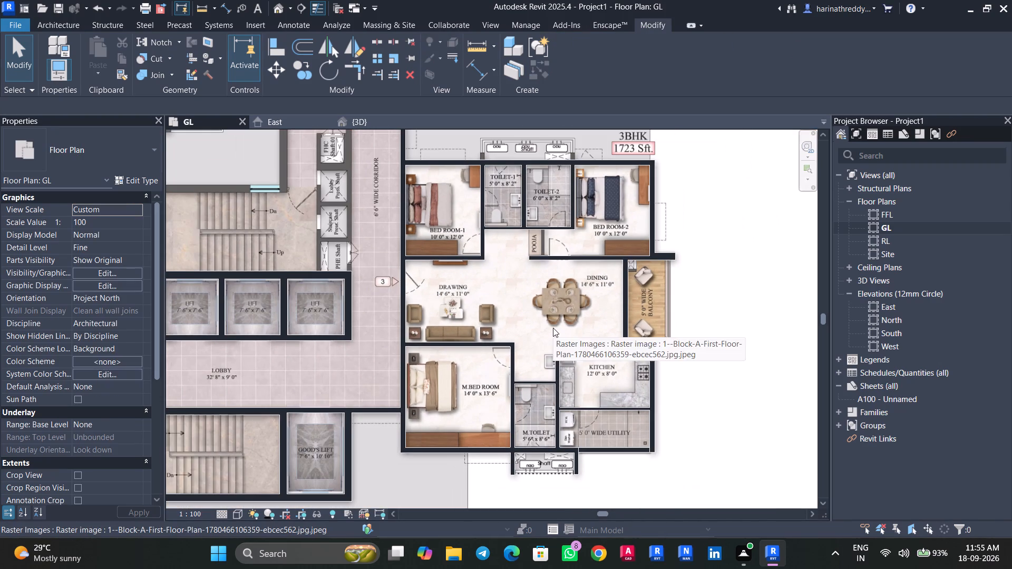
pyautogui.scroll(4, 607, 198)
pyautogui.moveTo(606, 210); pyautogui.dragTo(575, 311, button='middle')
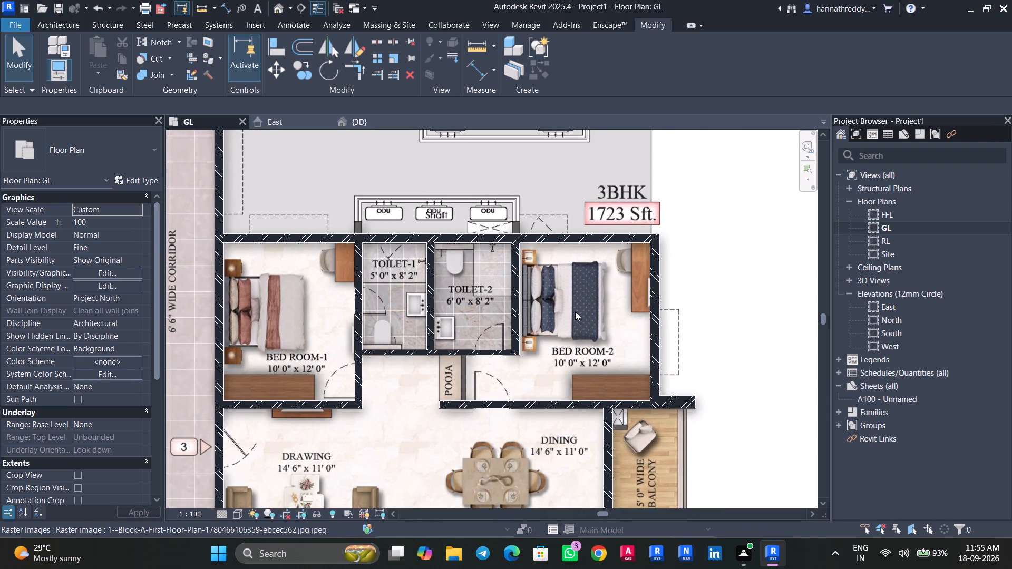
pyautogui.scroll(10, 478, 377)
pyautogui.write('WA')
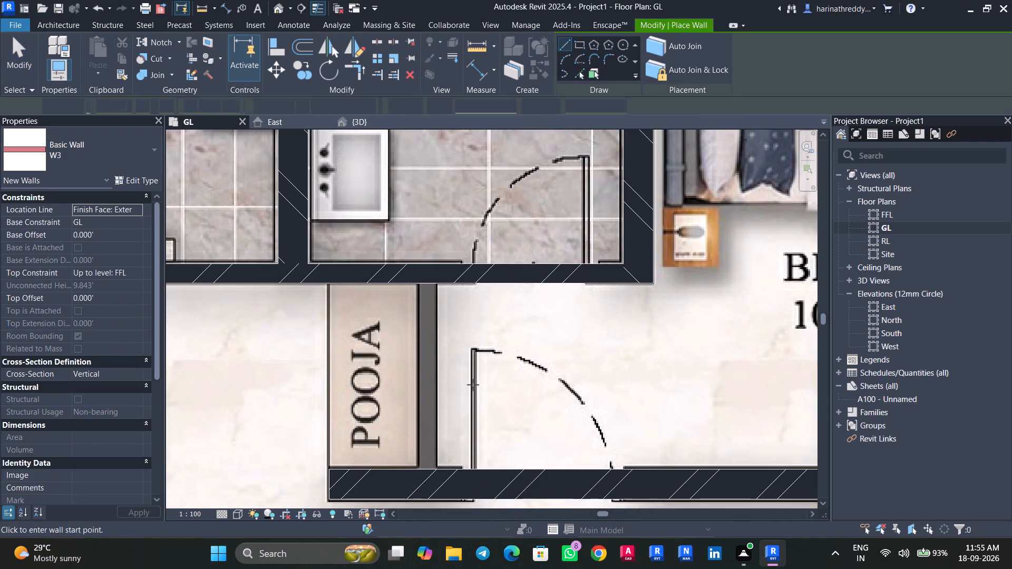
pyautogui.click(102, 149)
pyautogui.scroll(4, 83, 296)
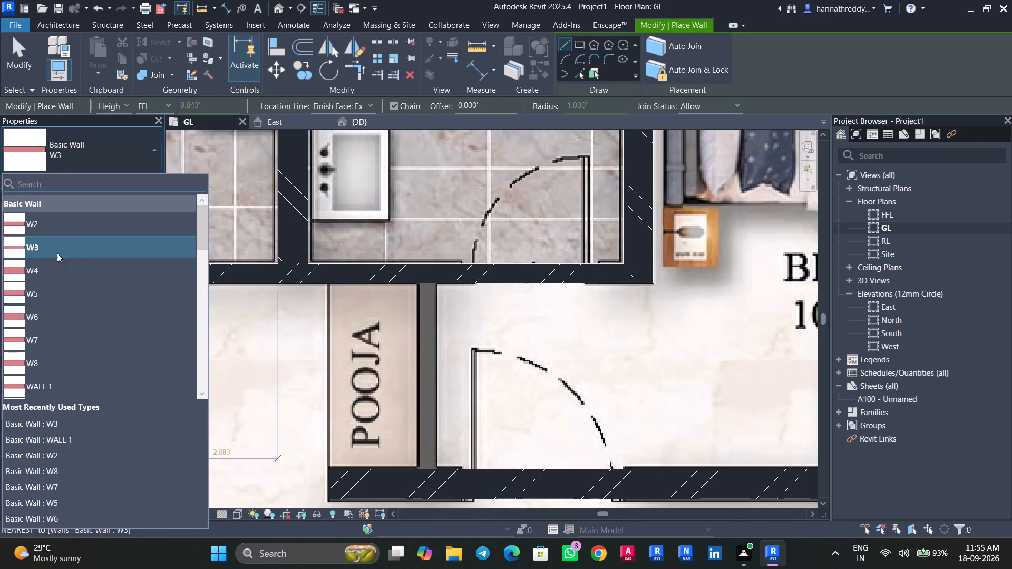
pyautogui.click(57, 253)
pyautogui.scroll(4, 441, 282)
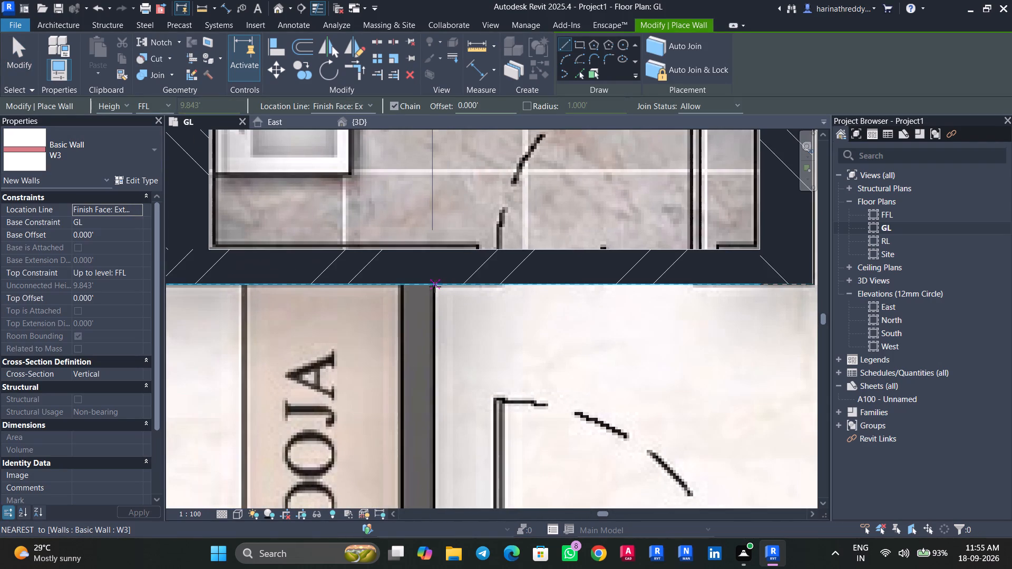
pyautogui.click(432, 286)
pyautogui.moveTo(439, 418); pyautogui.dragTo(439, 257, button='middle')
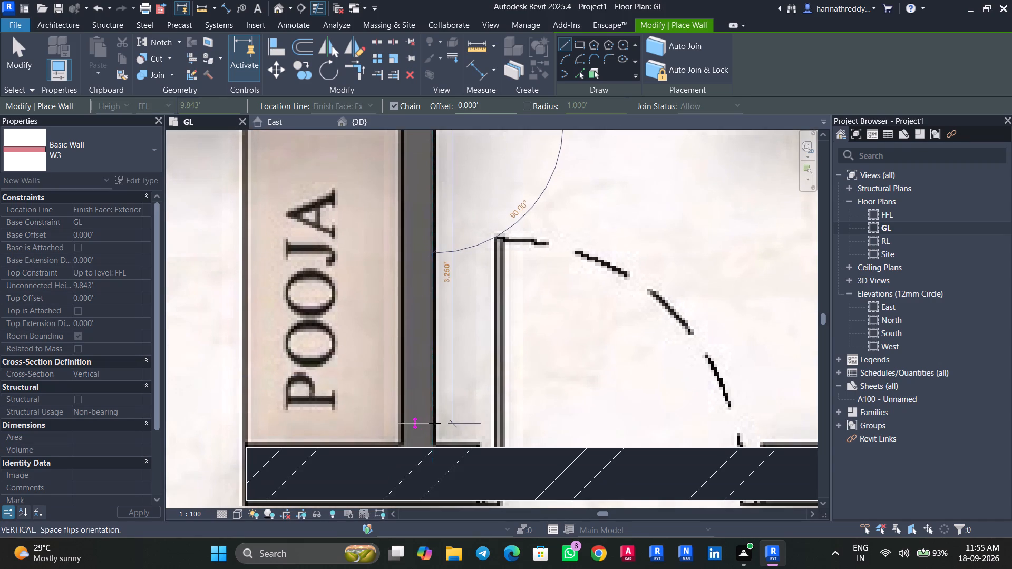
pyautogui.click(427, 447)
pyautogui.press('Escape')
pyautogui.press('Escape')
# Nudge the POOJA's W3 wall slightly toward BED ROOM-2 to line it up with the wall in the floor plan image.
pyautogui.click(421, 402)
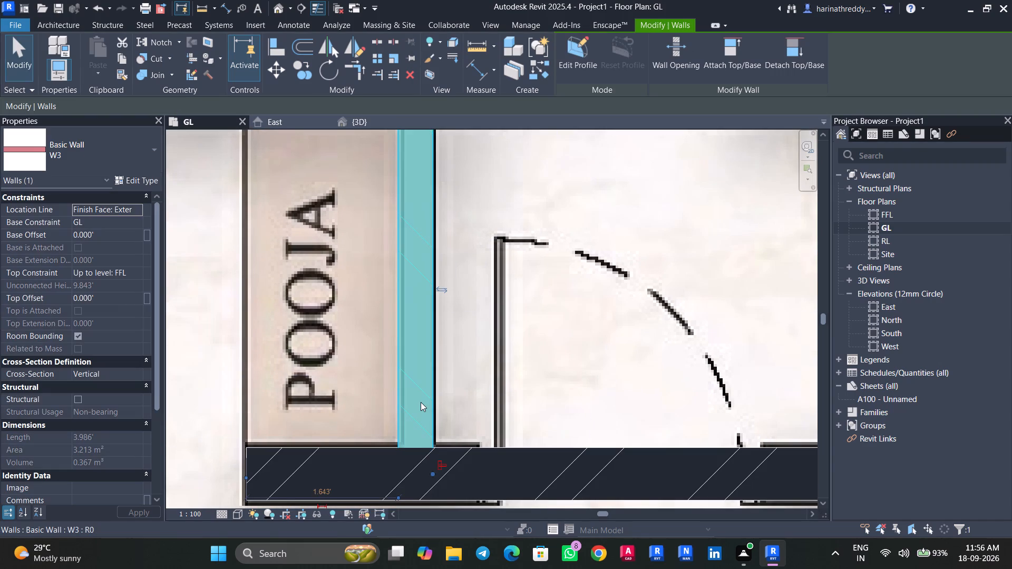
pyautogui.press('Right')
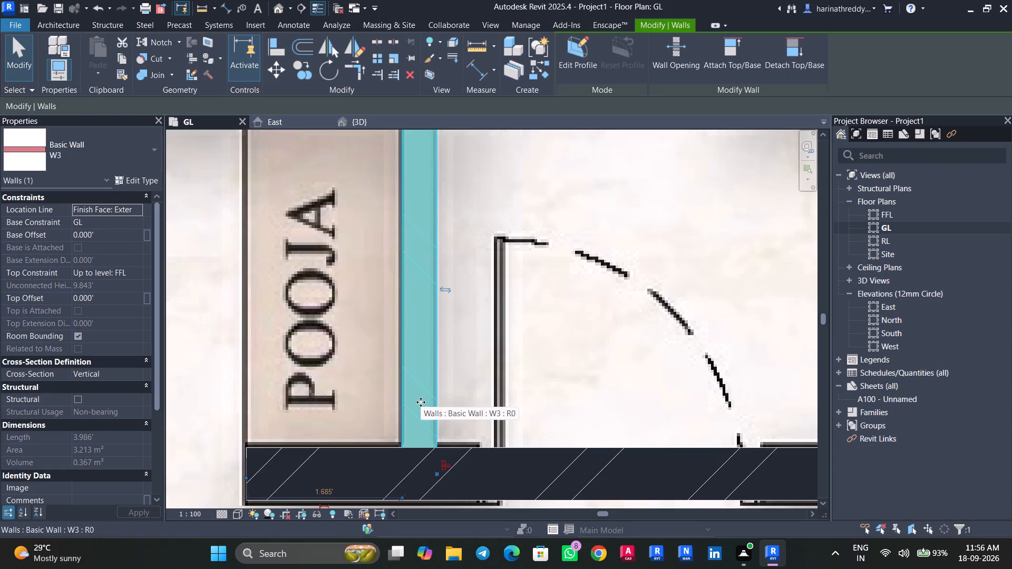
pyautogui.press('Left')
pyautogui.press('Right')
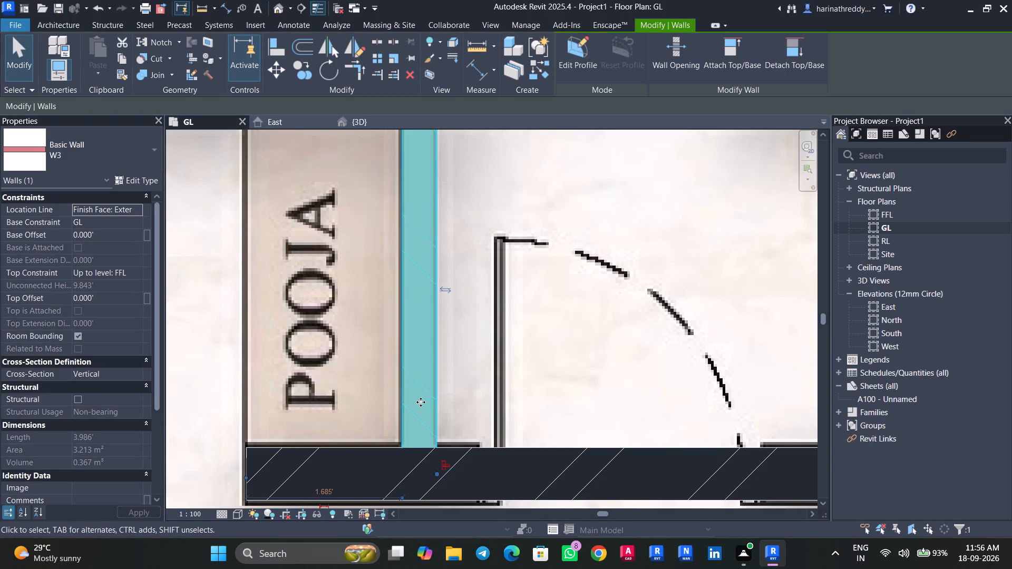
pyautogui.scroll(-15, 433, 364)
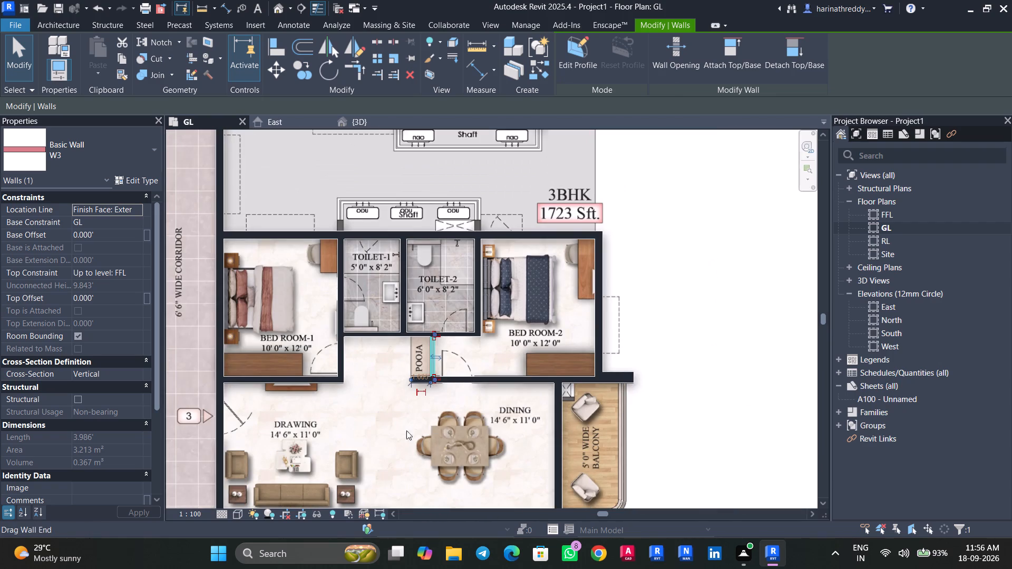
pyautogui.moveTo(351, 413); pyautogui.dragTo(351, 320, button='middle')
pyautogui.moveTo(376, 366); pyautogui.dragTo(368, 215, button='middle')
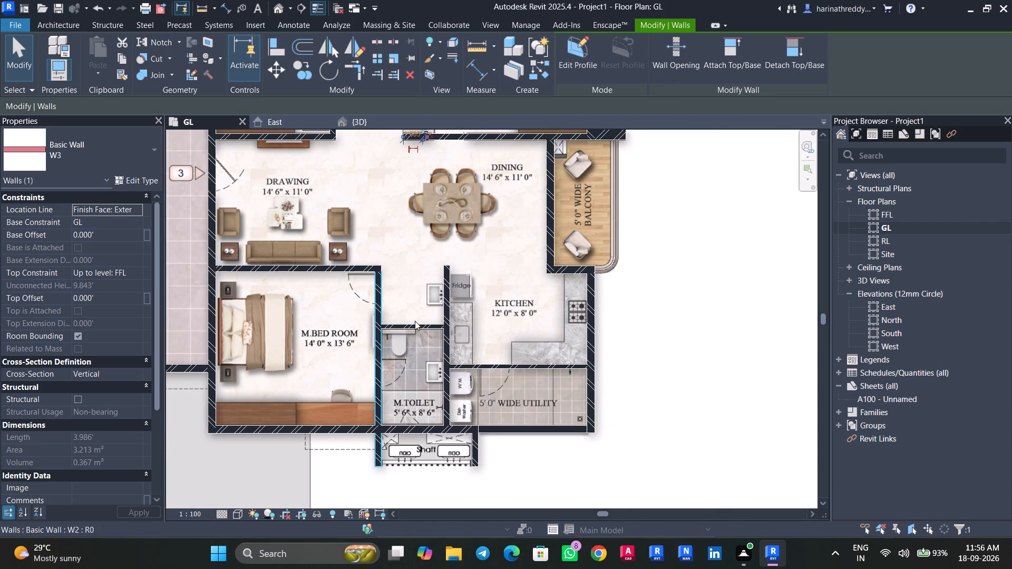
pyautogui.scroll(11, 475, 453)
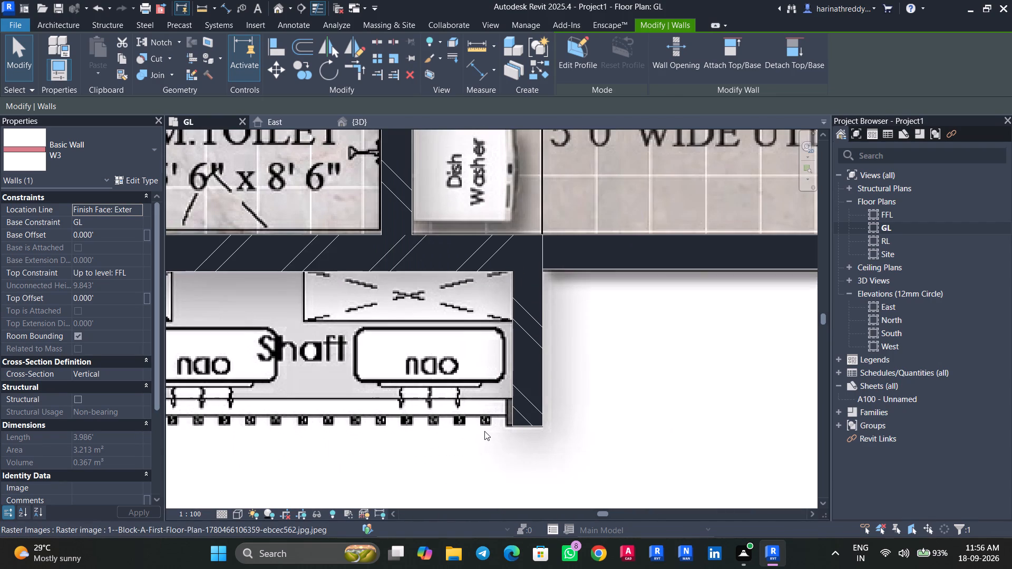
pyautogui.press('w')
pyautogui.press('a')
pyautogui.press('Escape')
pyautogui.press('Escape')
# Draw a W2 wall about 8.5 ft long across the open side of the M.TOILET's shaft, matching the type of its side wall.
pyautogui.click(521, 398)
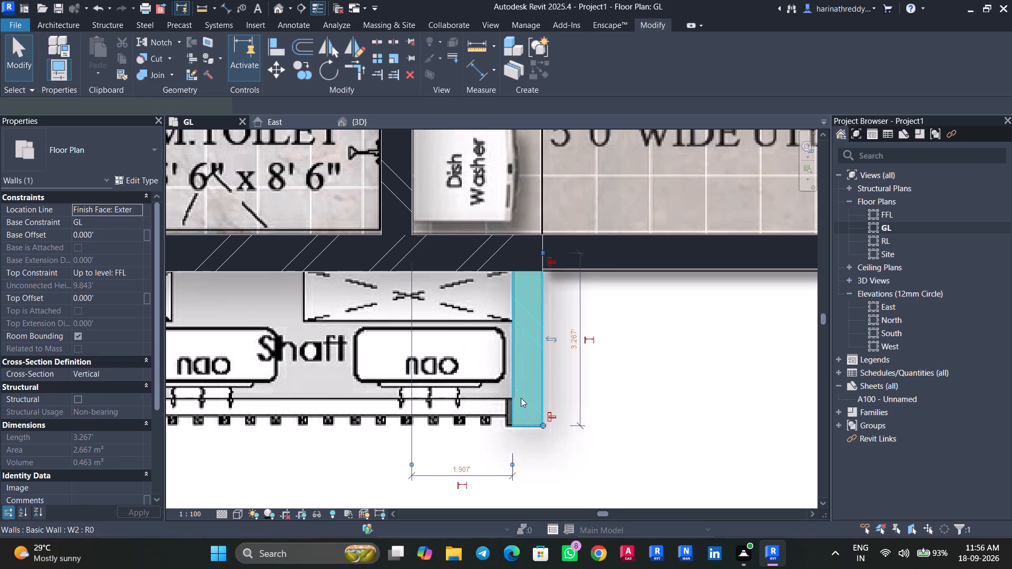
pyautogui.press('c')
pyautogui.press('s')
pyautogui.click(510, 399)
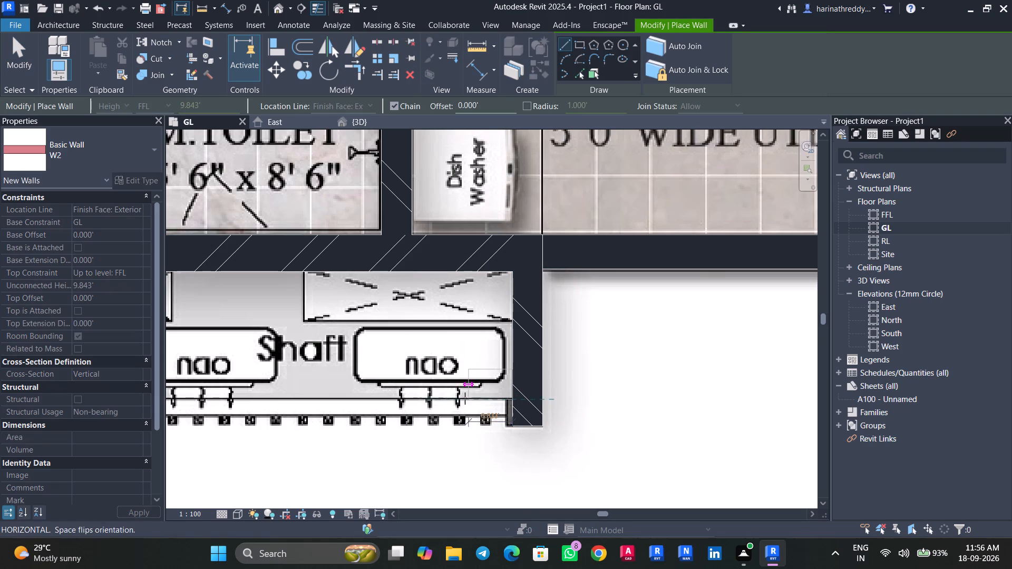
pyautogui.press('space')
pyautogui.moveTo(396, 400); pyautogui.dragTo(641, 431, button='middle')
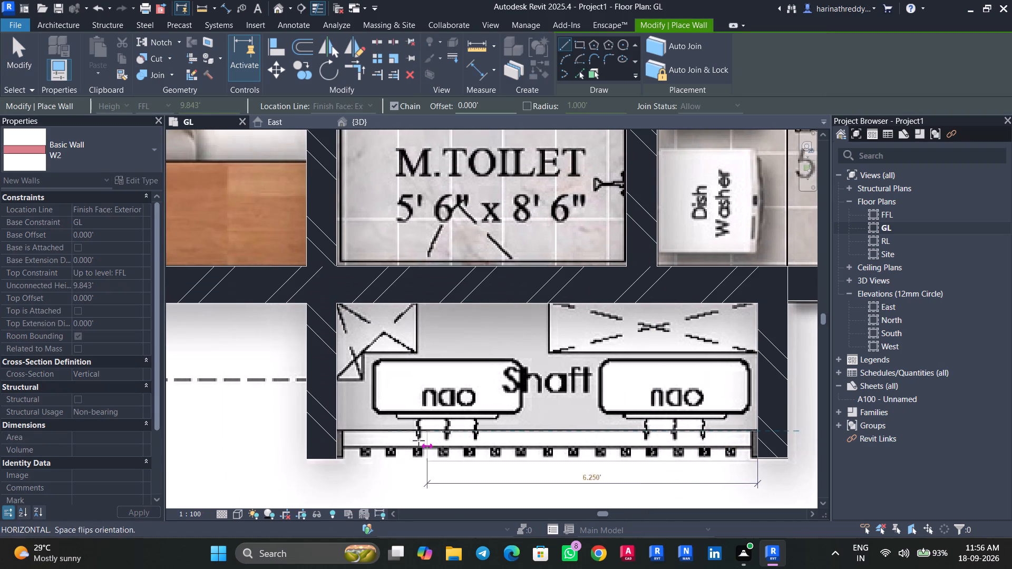
pyautogui.scroll(3, 340, 436)
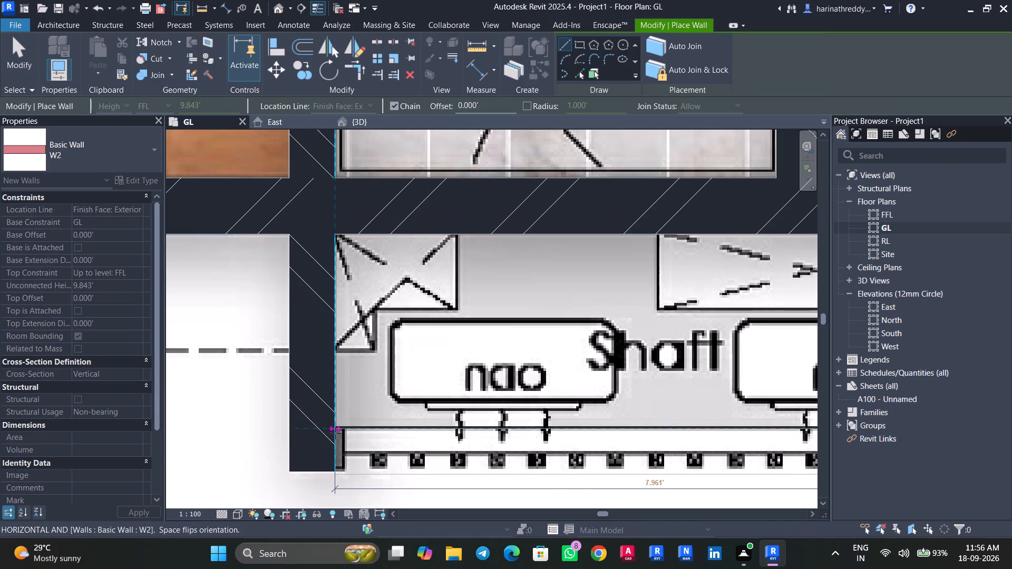
pyautogui.click(335, 433)
pyautogui.press('Escape')
pyautogui.press('Escape')
# Split the shaft's outer W2 wall just inside each side wall and delete the middle segment of about 7.5 ft, keeping short end stubs.
pyautogui.click(416, 438)
pyautogui.scroll(-4, 417, 438)
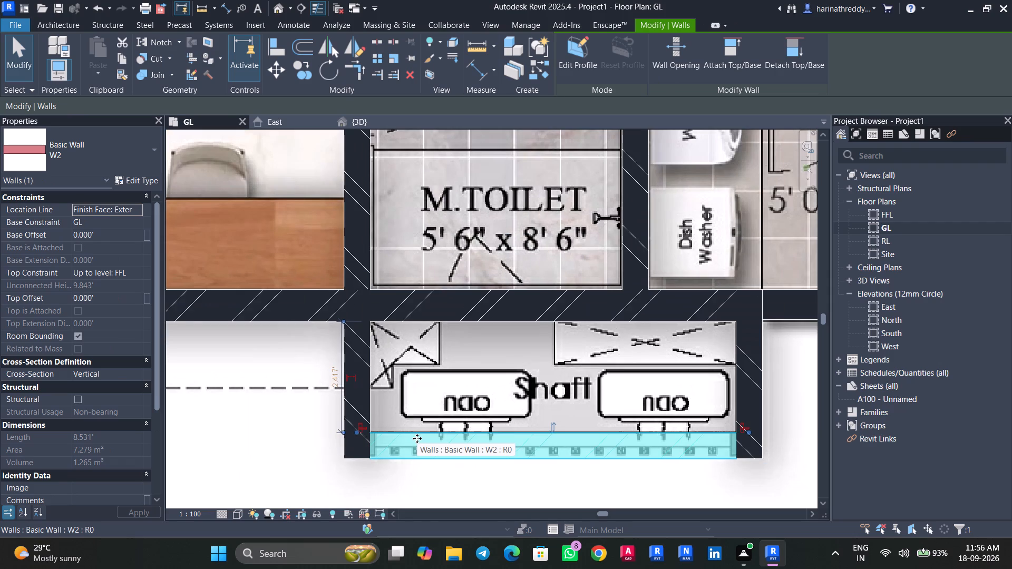
pyautogui.write('SL')
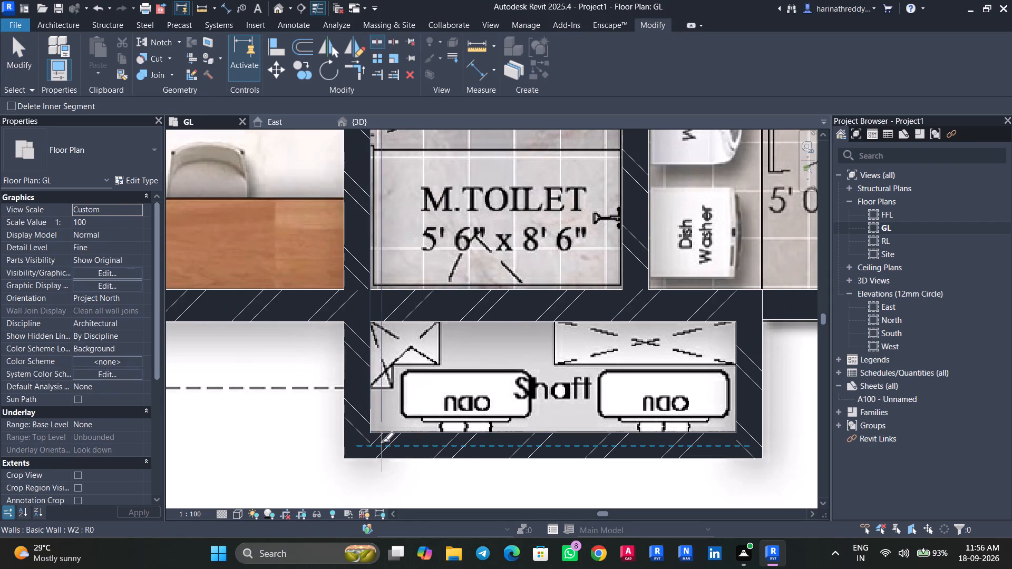
pyautogui.click(381, 440)
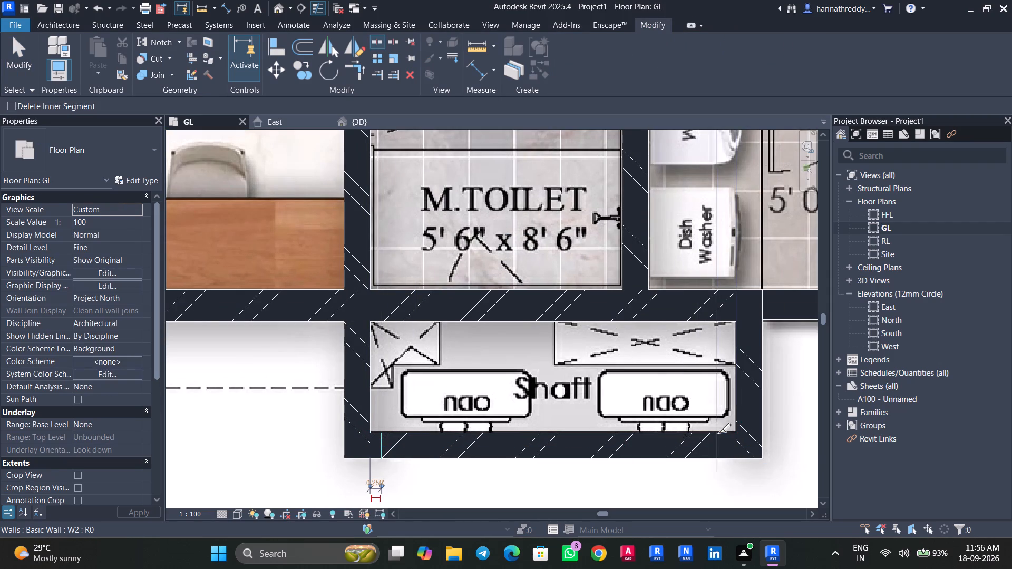
pyautogui.click(727, 435)
pyautogui.press('Escape')
pyautogui.press('Escape')
pyautogui.click(648, 448)
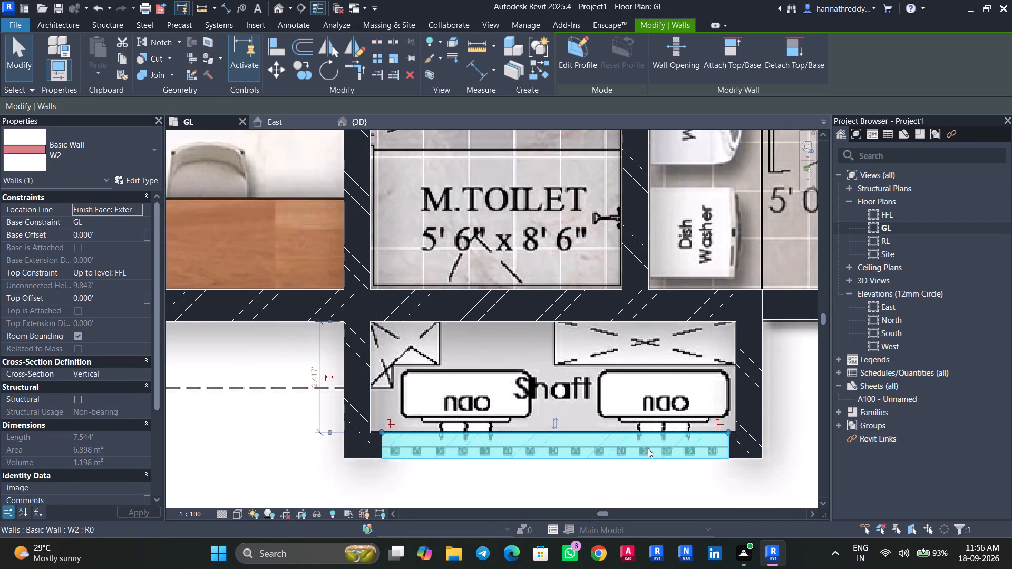
pyautogui.press('Delete')
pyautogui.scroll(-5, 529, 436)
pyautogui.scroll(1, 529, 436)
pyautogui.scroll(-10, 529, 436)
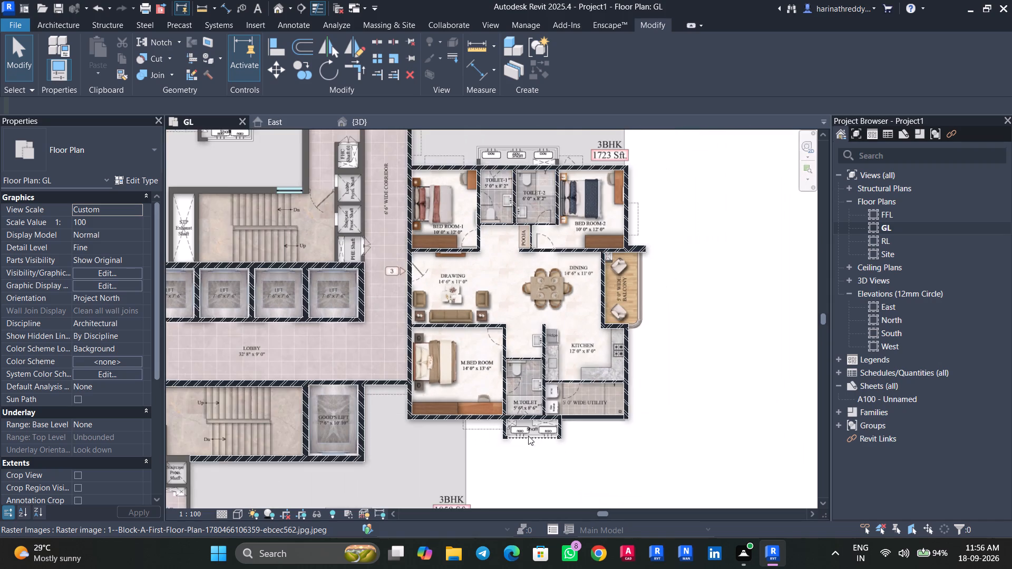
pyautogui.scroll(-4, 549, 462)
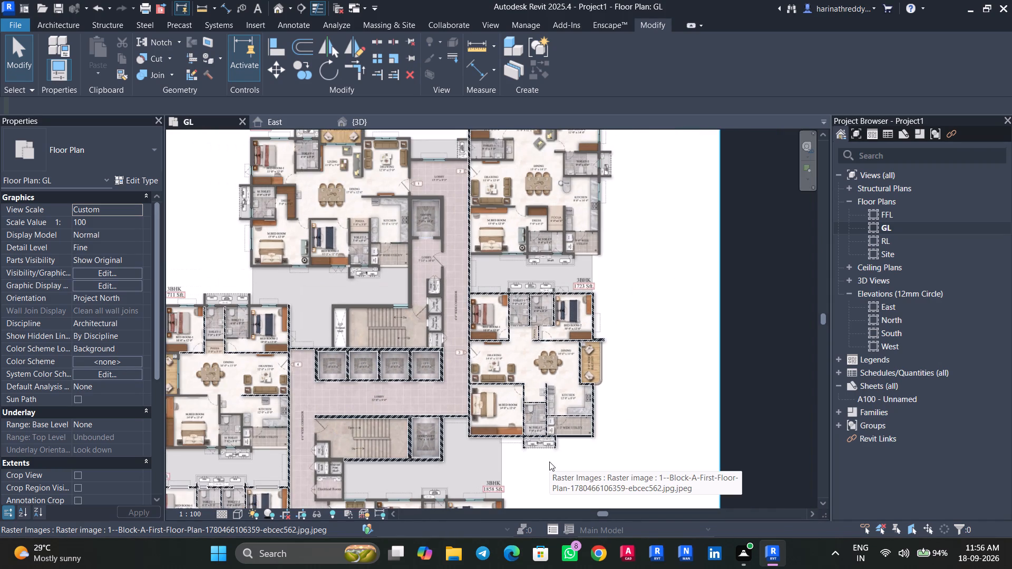
# Examine the traced flats, lobby and lift core against the floor plan image for walls still missing.
pyautogui.scroll(9, 427, 444)
pyautogui.scroll(2, 478, 451)
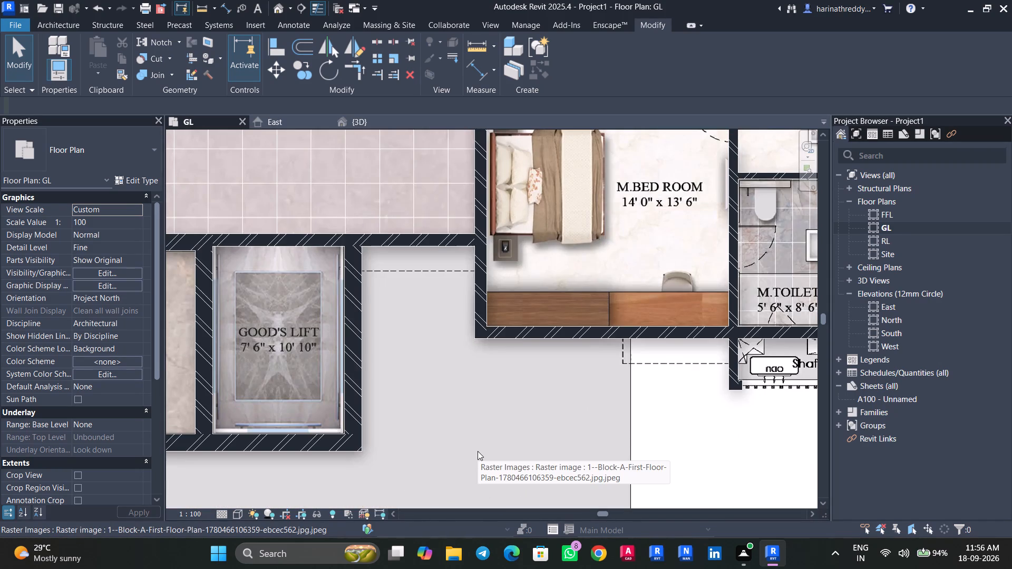
pyautogui.scroll(-7, 478, 451)
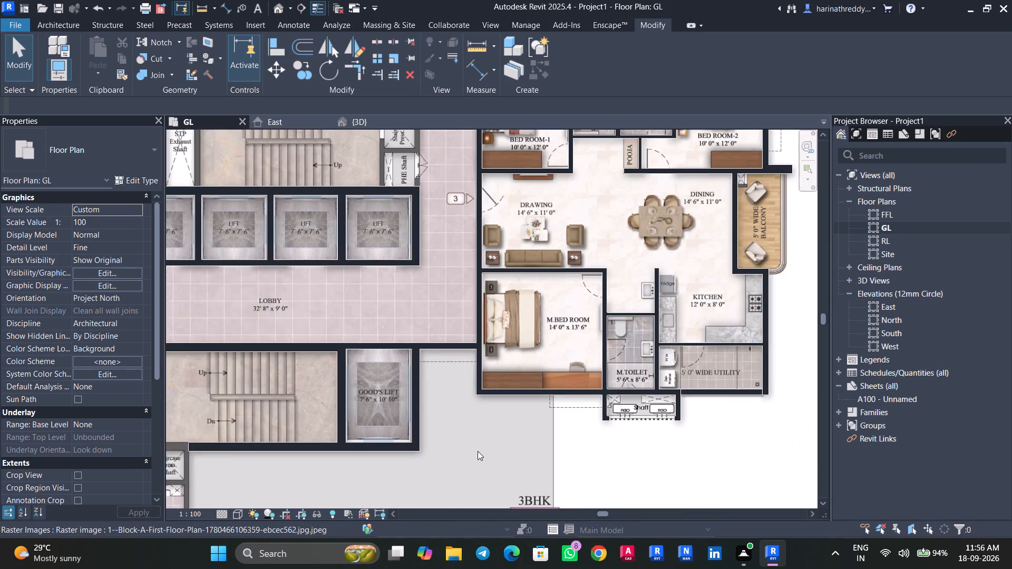
pyautogui.scroll(-3, 478, 451)
pyautogui.scroll(7, 170, 407)
pyautogui.scroll(-1, 217, 399)
pyautogui.scroll(9, 218, 399)
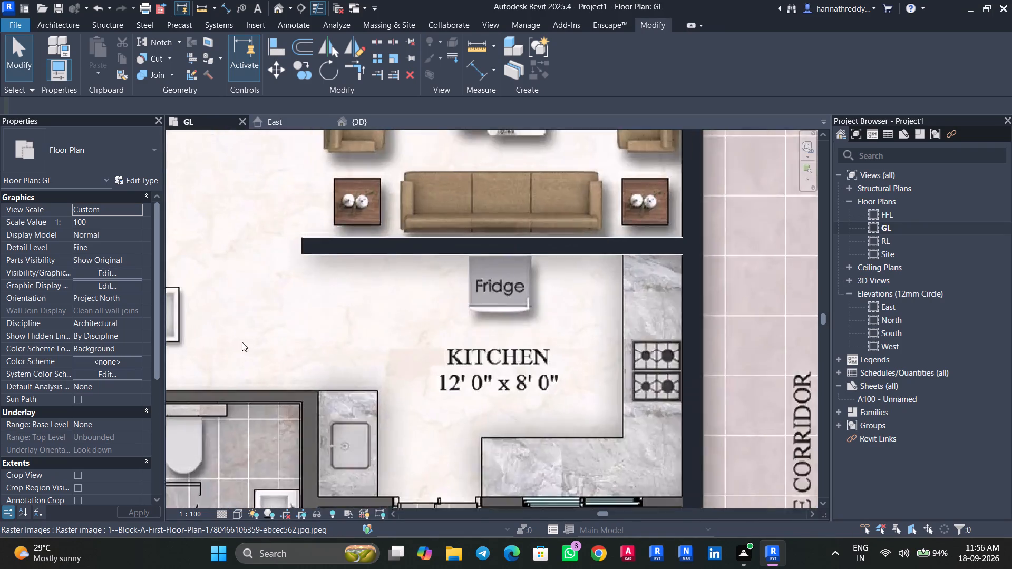
pyautogui.scroll(2, 242, 342)
pyautogui.scroll(-9, 244, 333)
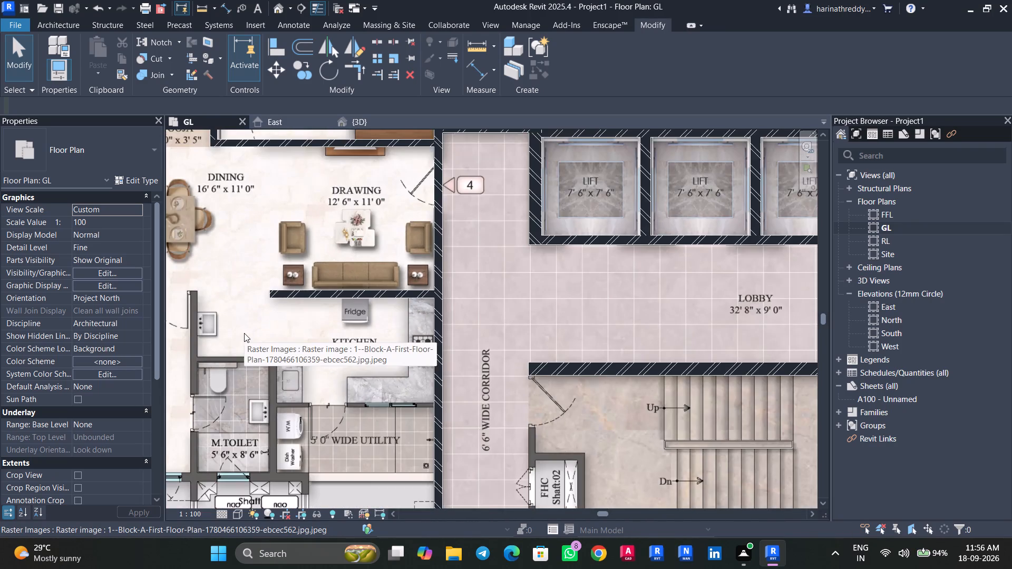
pyautogui.scroll(-3, 247, 331)
pyautogui.moveTo(247, 331); pyautogui.dragTo(337, 397, button='middle')
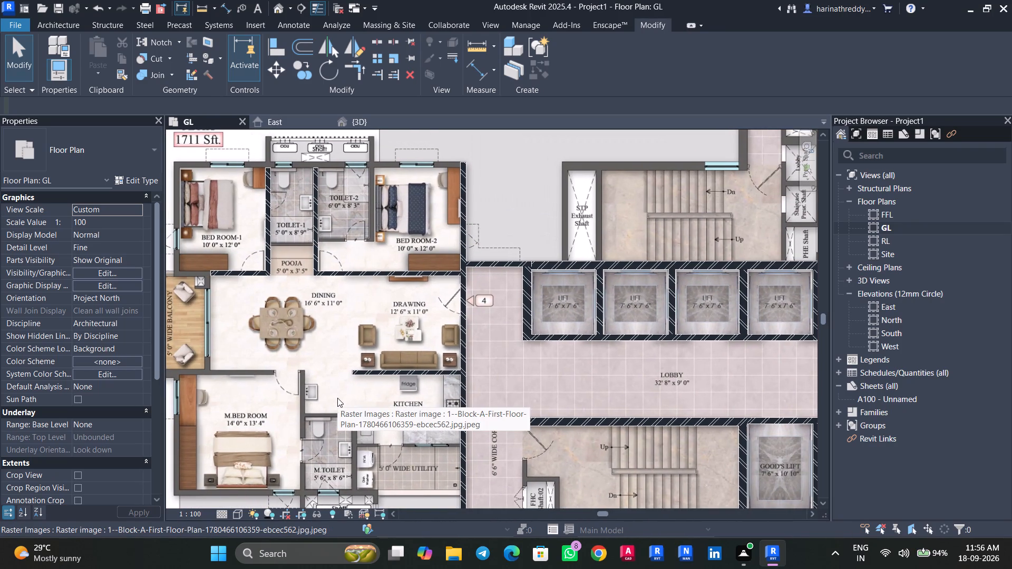
pyautogui.scroll(-3, 337, 398)
pyautogui.scroll(4, 515, 397)
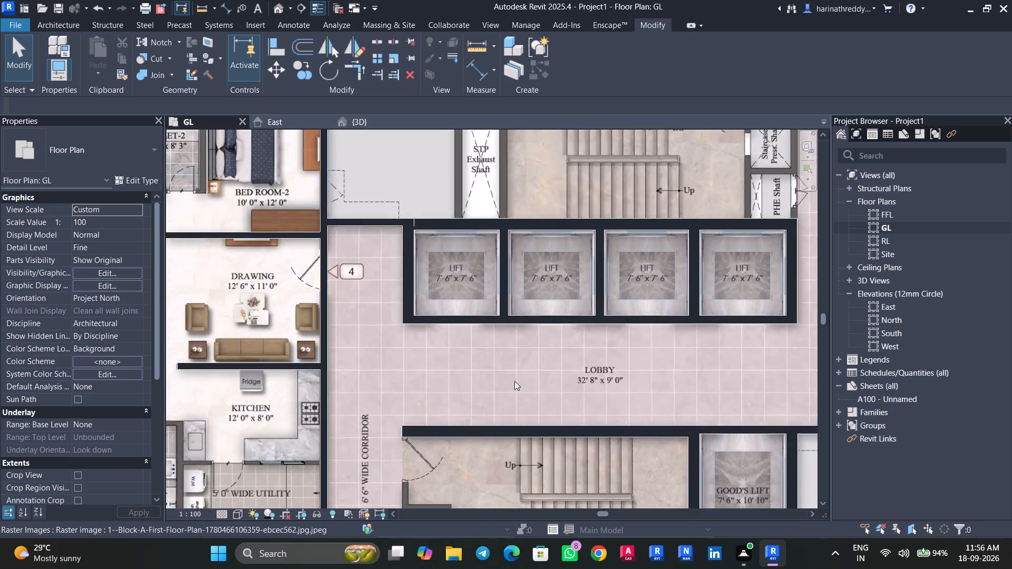
pyautogui.scroll(16, 514, 381)
pyautogui.scroll(-7, 513, 372)
pyautogui.scroll(1, 513, 372)
pyautogui.scroll(-3, 513, 372)
pyautogui.scroll(1, 513, 372)
pyautogui.scroll(-3, 513, 372)
pyautogui.scroll(1, 513, 372)
pyautogui.scroll(-2, 513, 372)
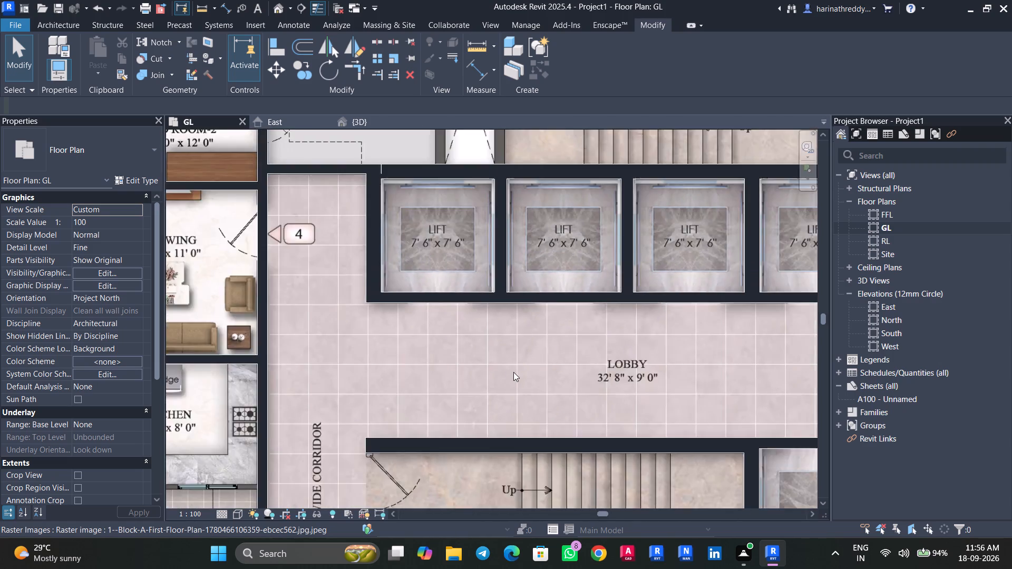
pyautogui.scroll(-6, 513, 372)
pyautogui.scroll(-4, 738, 459)
pyautogui.moveTo(742, 460); pyautogui.dragTo(711, 478, button='middle')
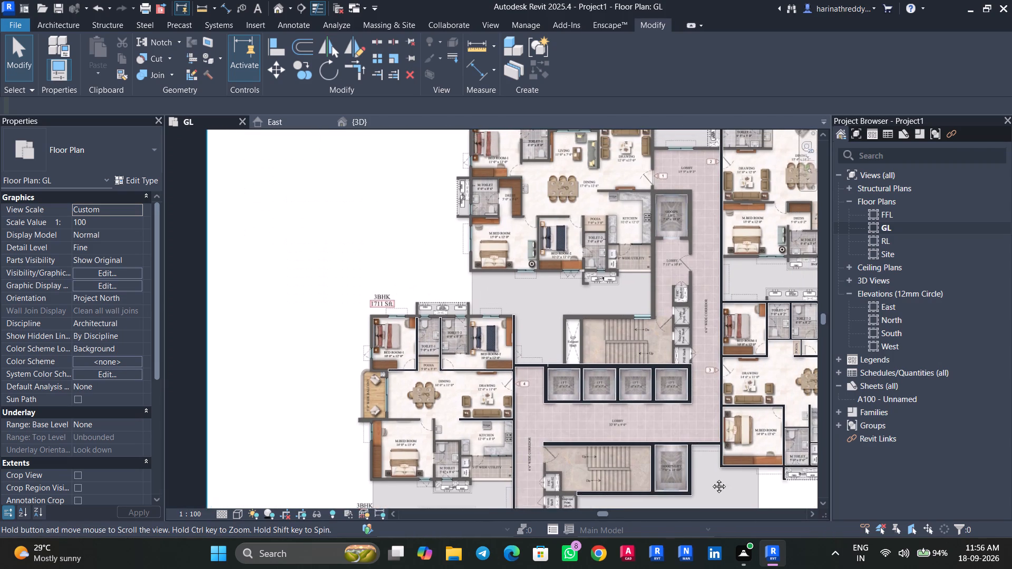
pyautogui.moveTo(711, 478); pyautogui.dragTo(458, 526, button='middle')
pyautogui.scroll(5, 551, 323)
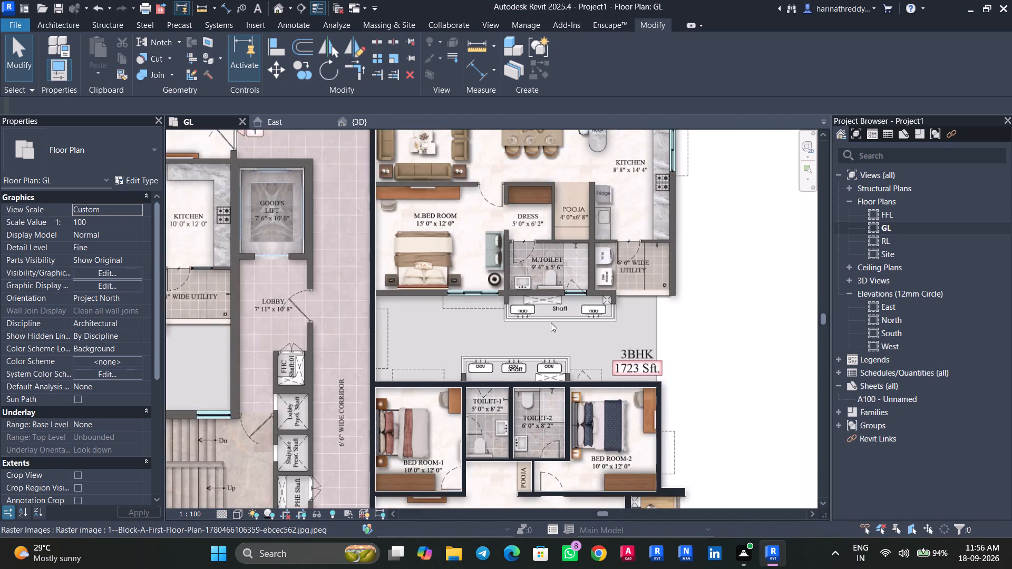
pyautogui.scroll(4, 550, 329)
pyautogui.scroll(-5, 548, 331)
pyautogui.moveTo(552, 362); pyautogui.dragTo(552, 307, button='middle')
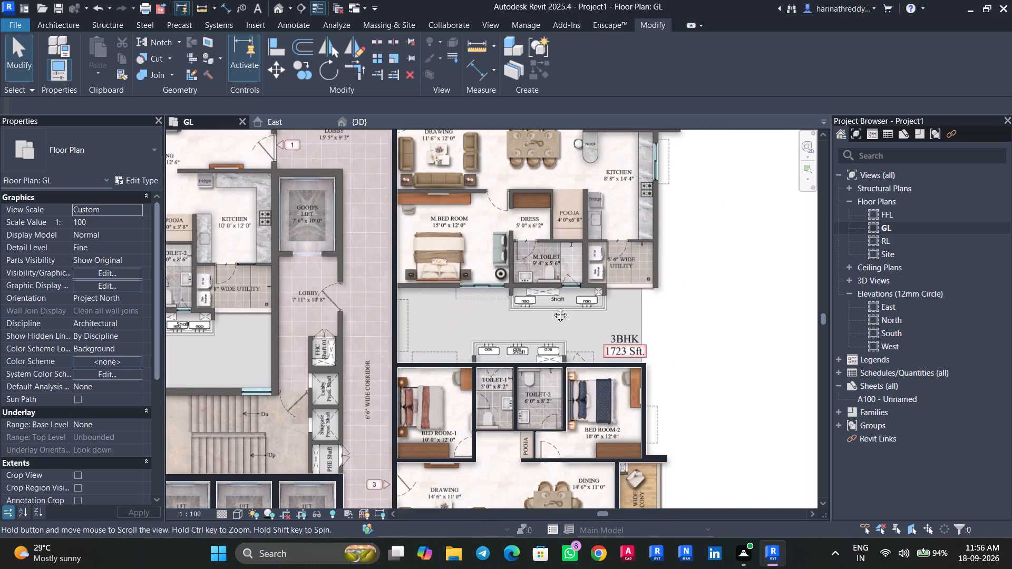
pyautogui.moveTo(552, 307); pyautogui.dragTo(555, 223, button='middle')
pyautogui.scroll(2, 516, 396)
pyautogui.scroll(-1, 516, 396)
pyautogui.scroll(1, 516, 396)
pyautogui.moveTo(513, 395); pyautogui.dragTo(472, 298, button='middle')
pyautogui.moveTo(490, 340); pyautogui.dragTo(495, 298, button='middle')
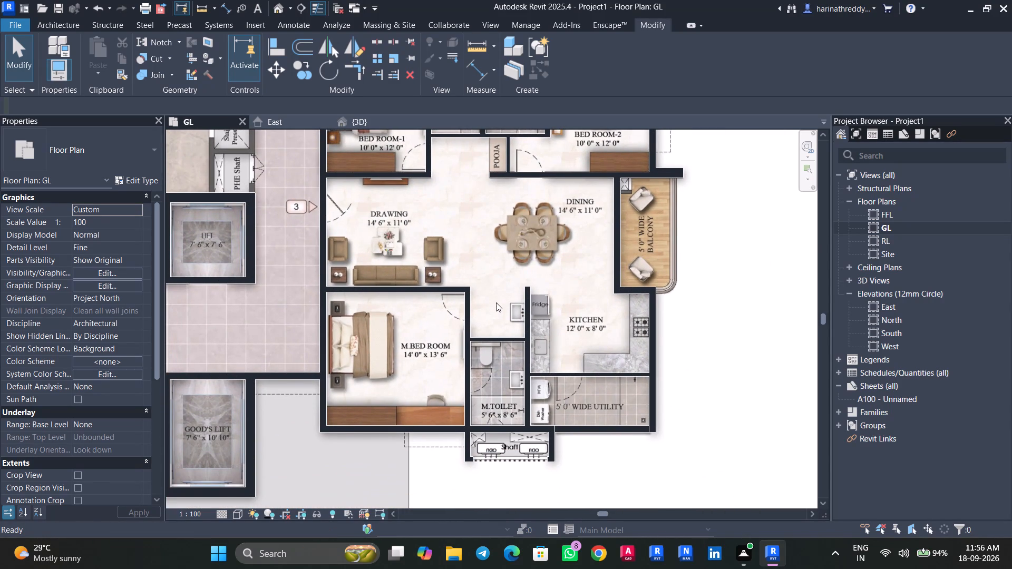
# Draw a W8 wall along the M.BED ROOM and M.TOILET's shaft side in the 2001 Sft. flat, from the corridor wall to the shaft's far corner.
pyautogui.moveTo(476, 258); pyautogui.dragTo(498, 457, button='middle')
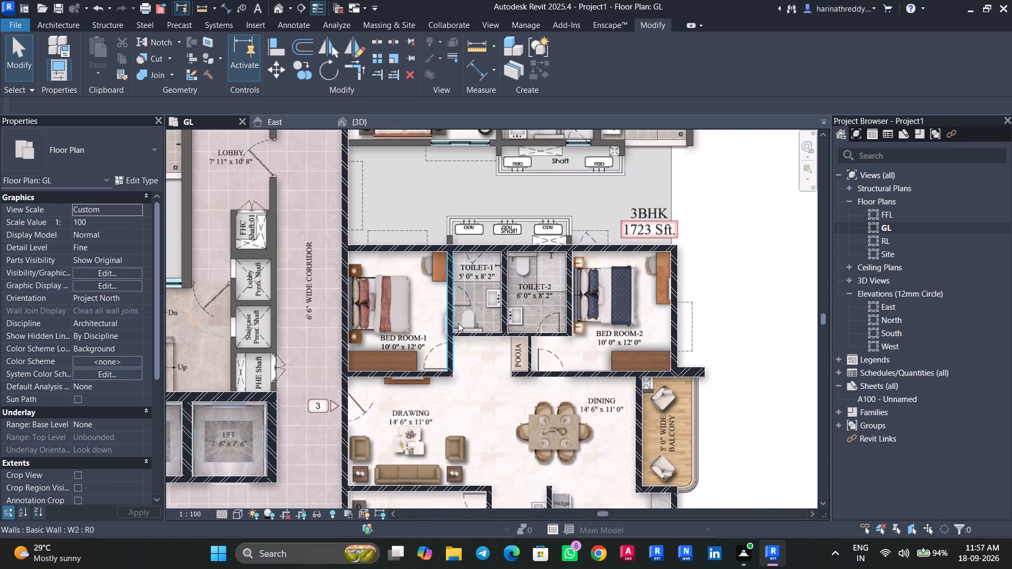
pyautogui.moveTo(464, 363); pyautogui.dragTo(492, 501, button='middle')
pyautogui.scroll(1, 492, 499)
pyautogui.moveTo(529, 328); pyautogui.dragTo(532, 437, button='middle')
pyautogui.scroll(2, 352, 358)
pyautogui.scroll(-1, 352, 358)
pyautogui.scroll(4, 352, 358)
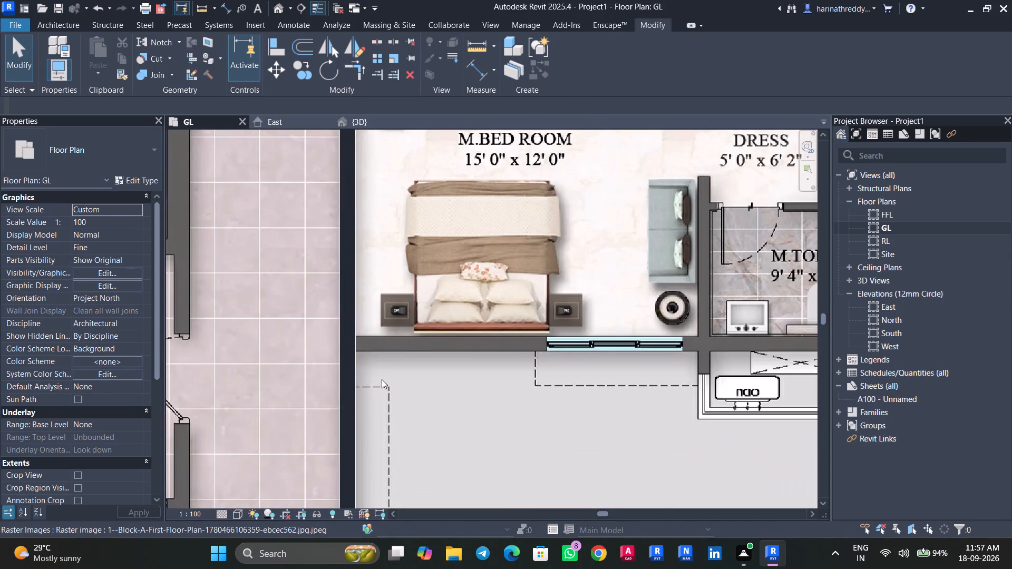
pyautogui.scroll(5, 344, 372)
pyautogui.click(356, 365)
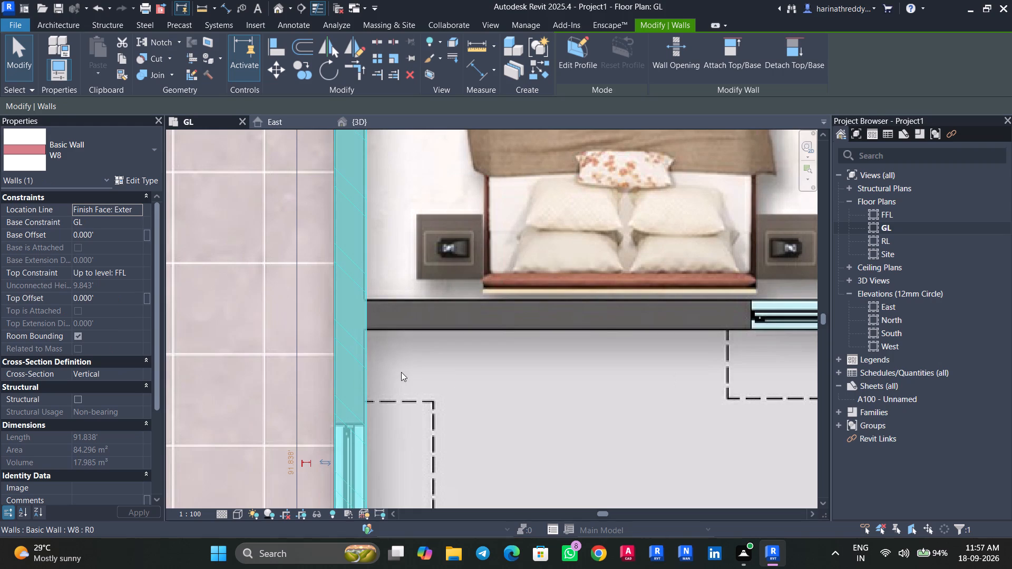
pyautogui.write('CS')
pyautogui.click(368, 298)
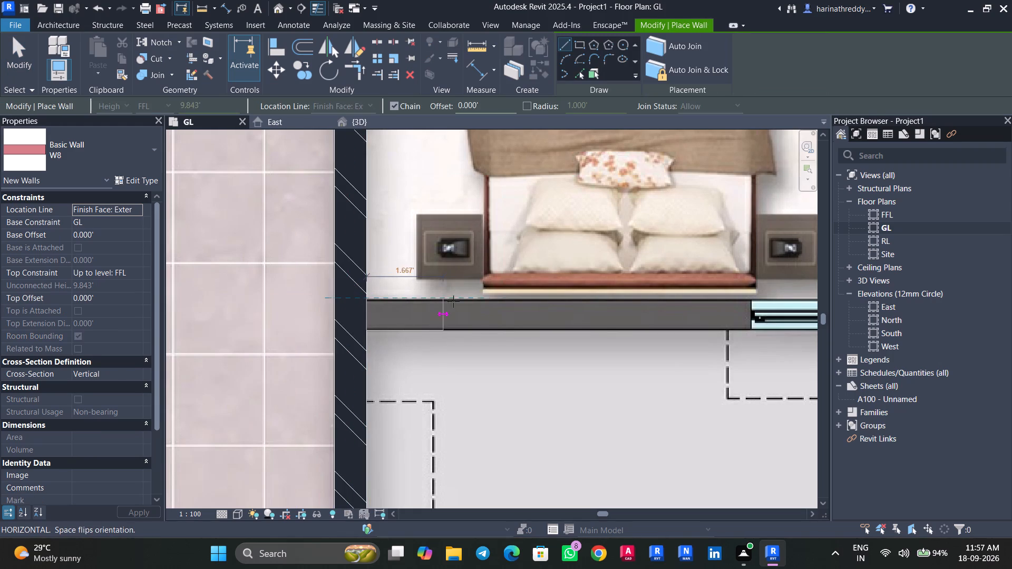
pyautogui.moveTo(489, 297); pyautogui.dragTo(280, 334, button='middle')
pyautogui.scroll(-8, 600, 346)
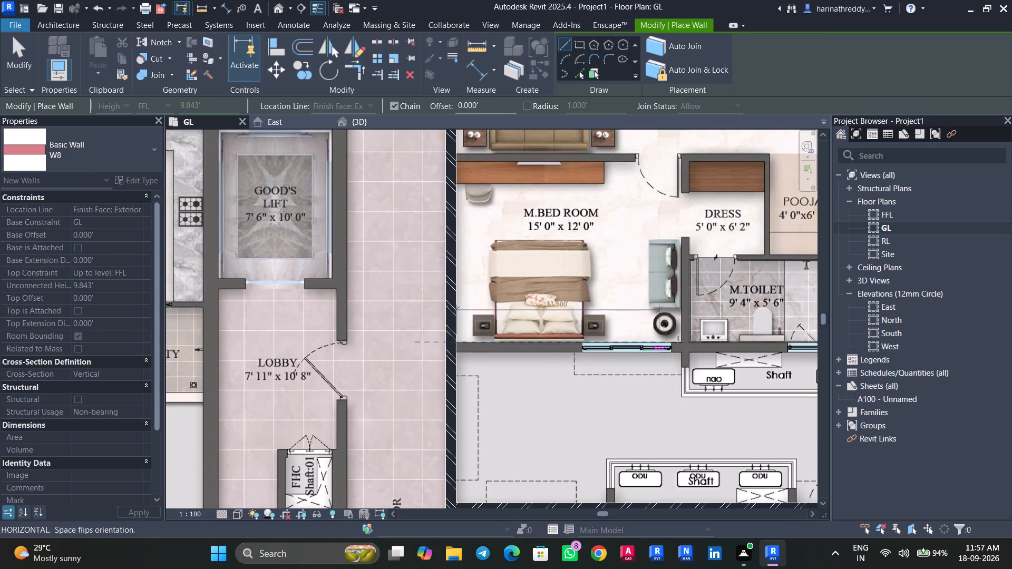
pyautogui.moveTo(678, 342); pyautogui.dragTo(438, 355, button='middle')
pyautogui.scroll(9, 616, 353)
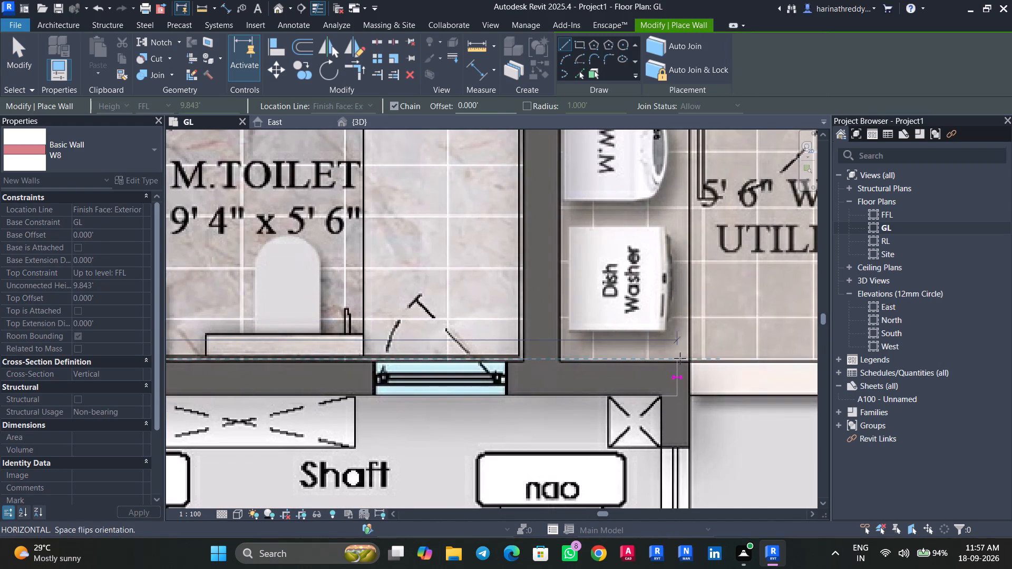
pyautogui.click(689, 360)
pyautogui.press('Escape')
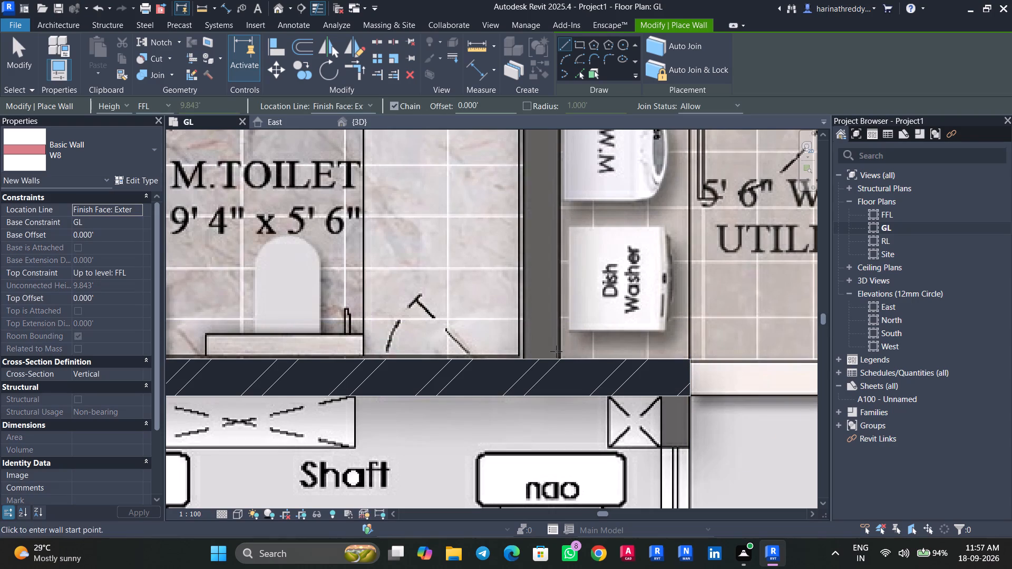
# Draw a W8 wall about 12.85 ft long from the shaft-side wall to the POOJA's dining edge, separating M.TOILET and POOJA from utility and kitchen.
pyautogui.click(560, 356)
pyautogui.press('space')
pyautogui.scroll(-4, 563, 213)
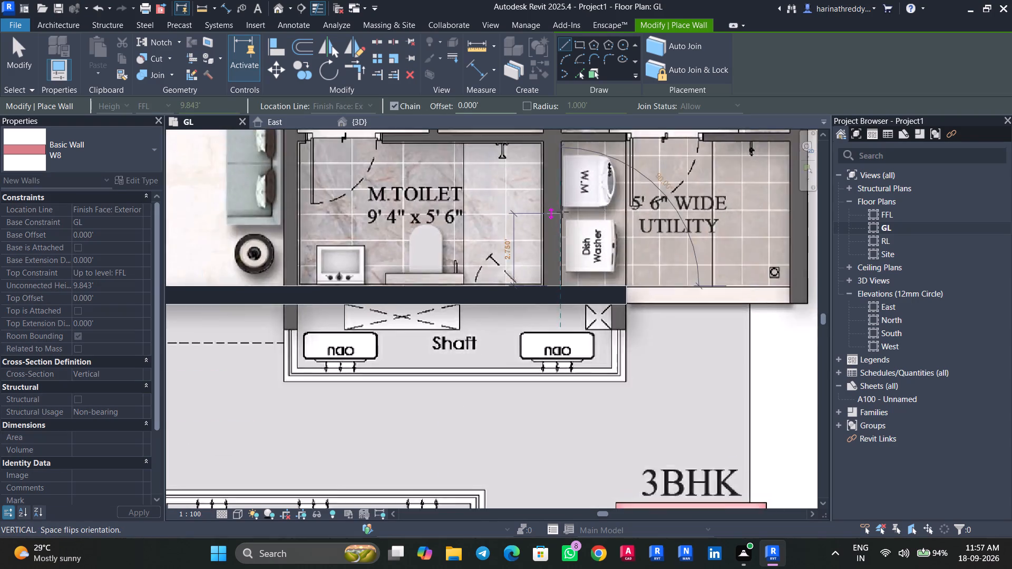
pyautogui.scroll(-4, 562, 212)
pyautogui.moveTo(559, 195); pyautogui.dragTo(548, 421, button='middle')
pyautogui.scroll(12, 551, 291)
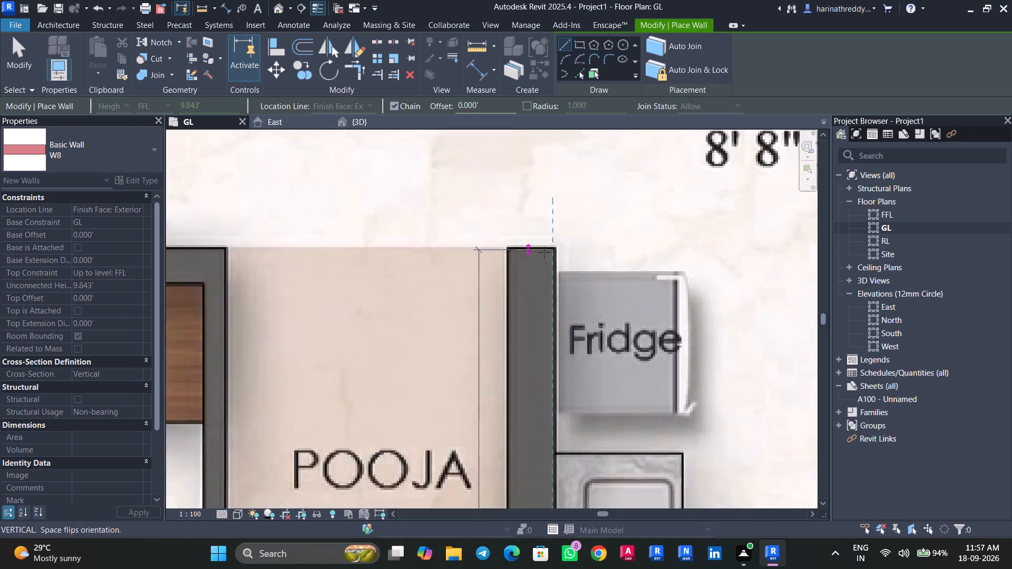
pyautogui.scroll(1, 544, 252)
pyautogui.click(549, 244)
pyautogui.press('Escape')
pyautogui.press('Escape')
# Nudge the W8 wall beside the POOJA slightly toward the kitchen and extend its free end to match the image, about 12.9 ft long.
pyautogui.click(540, 276)
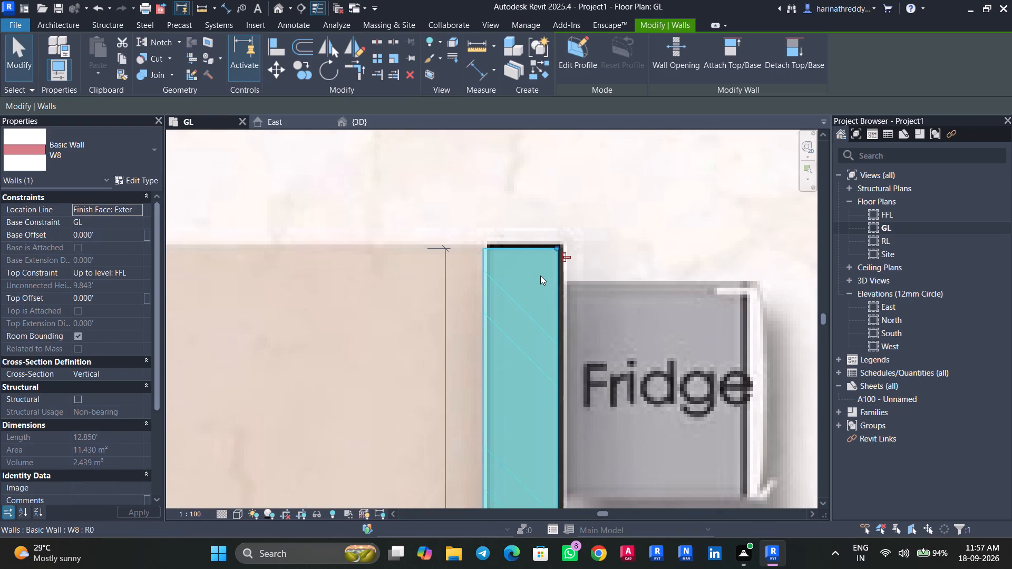
pyautogui.press('Right')
pyautogui.press('Right')
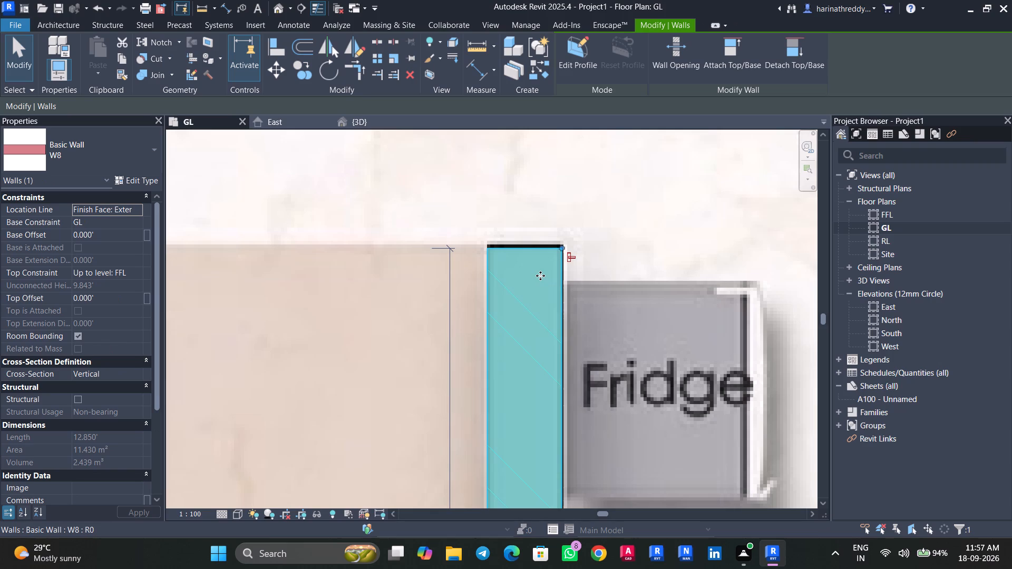
pyautogui.scroll(9, 548, 242)
pyautogui.moveTo(571, 249); pyautogui.dragTo(571, 233)
pyautogui.scroll(-2, 572, 247)
pyautogui.scroll(1, 572, 248)
pyautogui.scroll(-20, 572, 248)
pyautogui.scroll(-7, 572, 248)
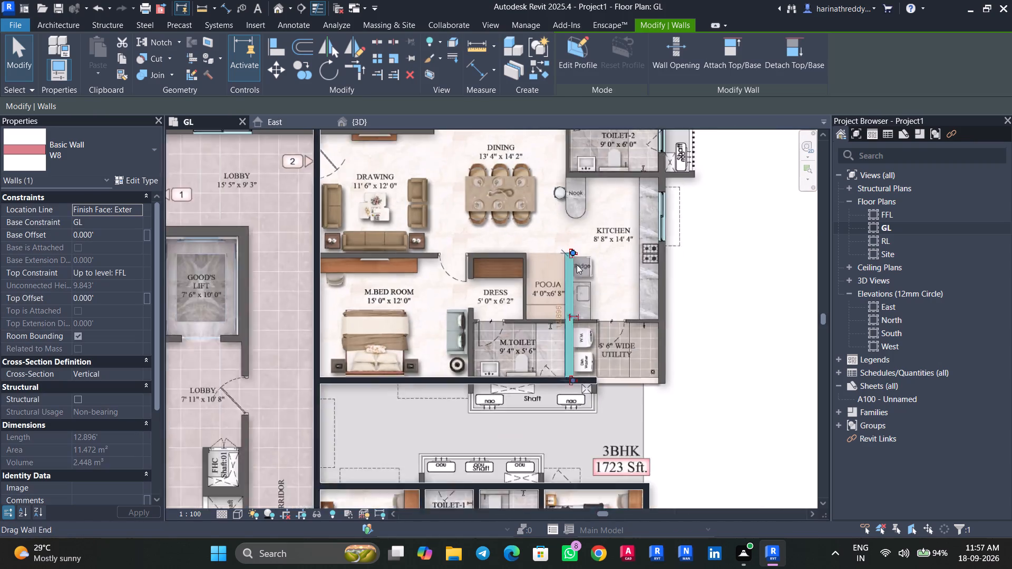
pyautogui.moveTo(598, 293); pyautogui.dragTo(618, 263, button='middle')
pyautogui.scroll(9, 546, 286)
pyautogui.press('Escape')
# Examine the 2001 Sft. flat from the M.TOILET up to BED ROOM-1 and the balcony for remaining walls to trace.
pyautogui.scroll(-3, 503, 323)
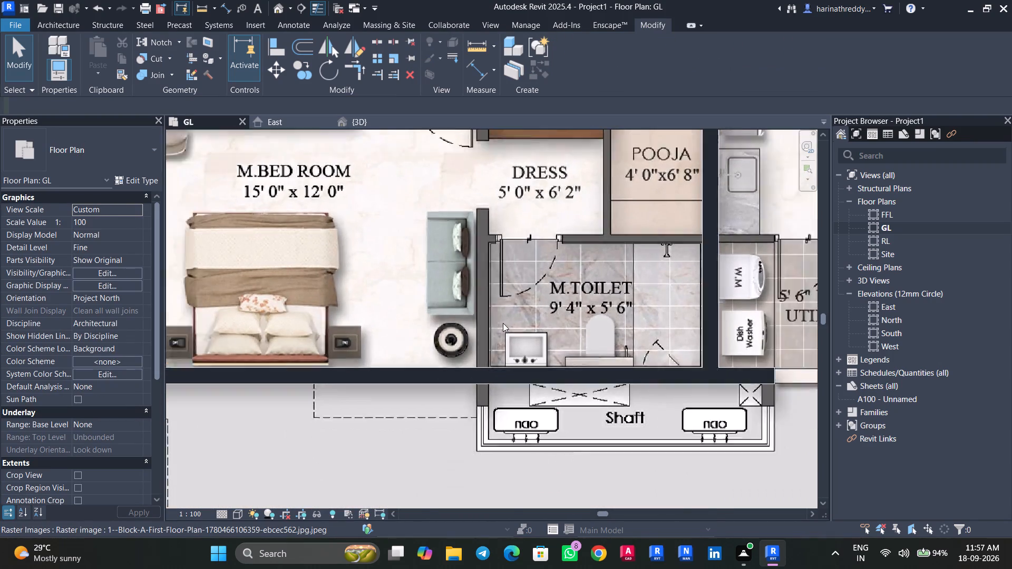
pyautogui.scroll(-6, 503, 323)
pyautogui.moveTo(459, 271); pyautogui.dragTo(489, 417, button='middle')
pyautogui.scroll(1, 489, 416)
pyautogui.moveTo(464, 180); pyautogui.dragTo(475, 376, button='middle')
pyautogui.scroll(4, 444, 340)
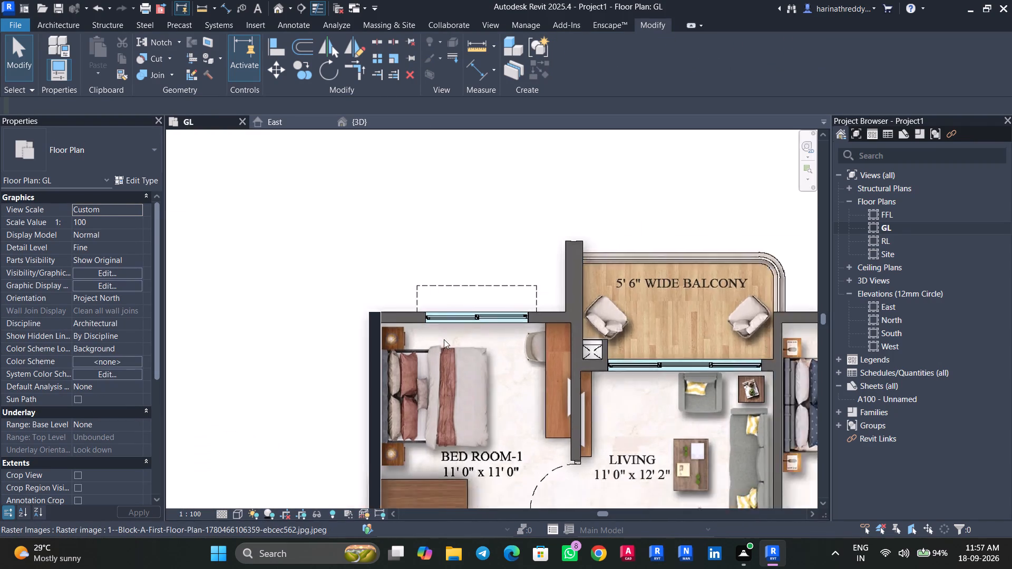
pyautogui.scroll(2, 444, 339)
pyautogui.scroll(-9, 496, 384)
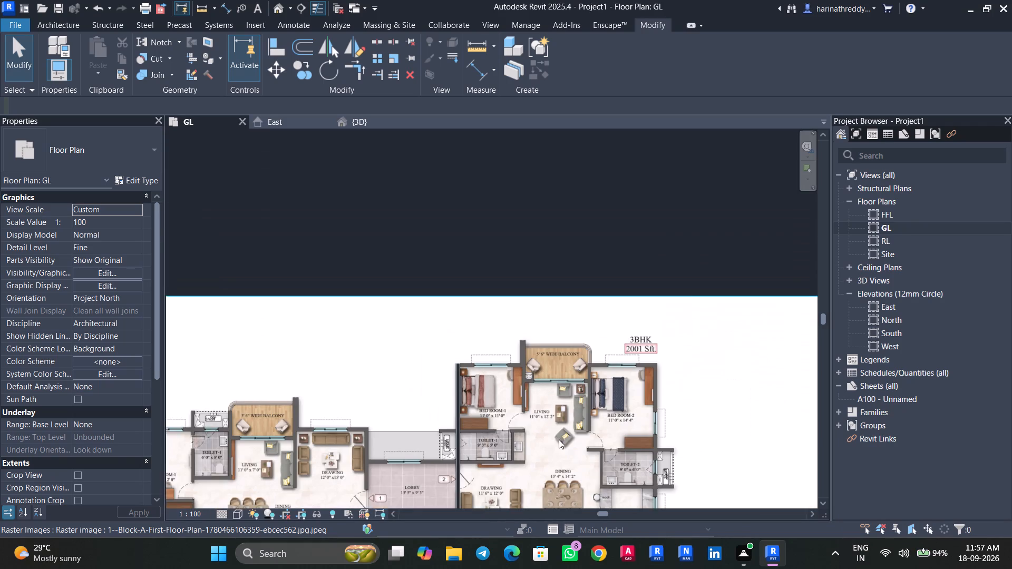
# Draw a W8 outer wall from the utility's outer corner past the kitchen and TOILET-2 to BED ROOM-2's far outer corner.
pyautogui.moveTo(559, 440); pyautogui.dragTo(505, 335, button='middle')
pyautogui.scroll(1, 623, 421)
pyautogui.moveTo(623, 419); pyautogui.dragTo(610, 321, button='middle')
pyautogui.scroll(8, 590, 376)
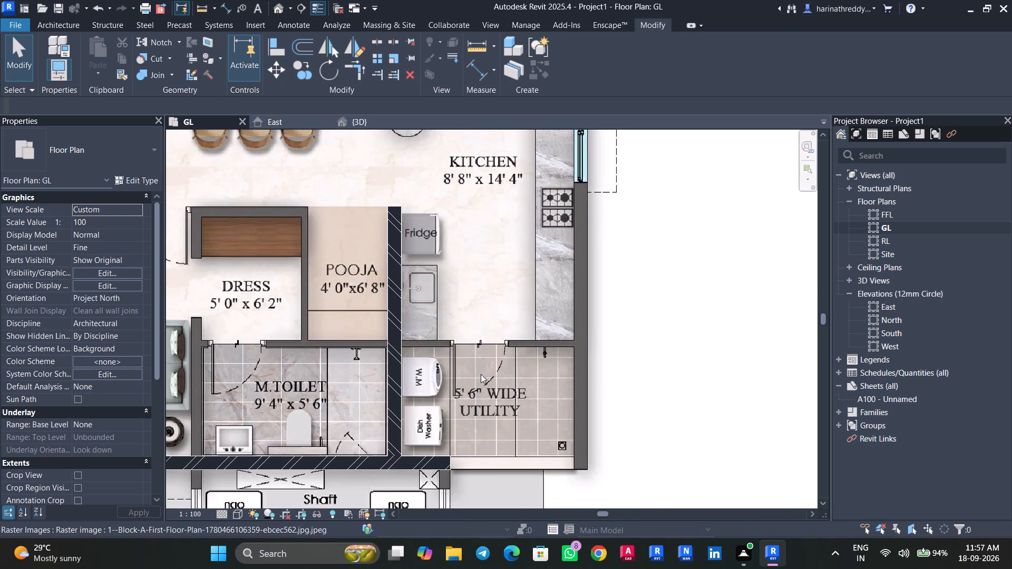
pyautogui.write('CS')
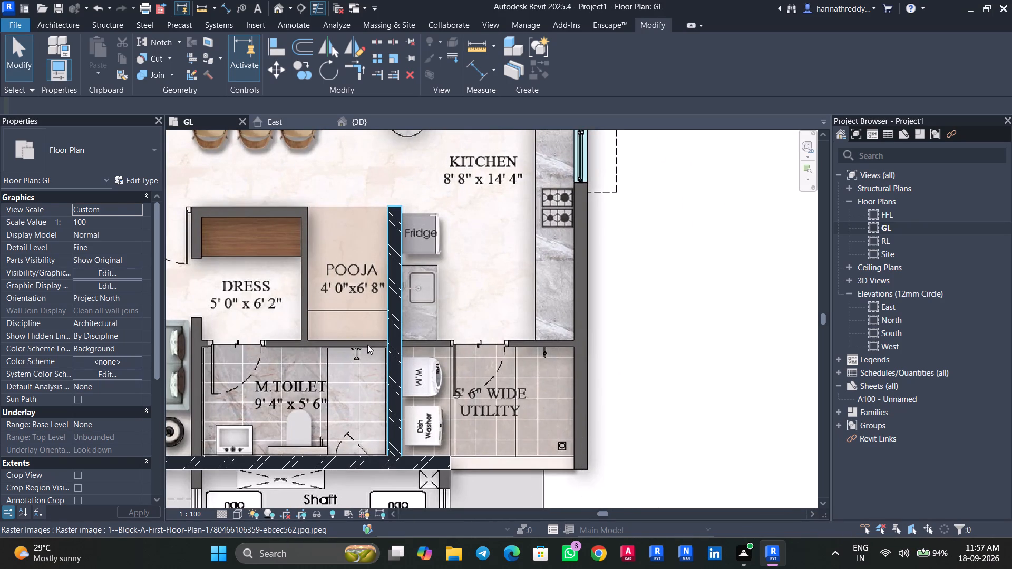
pyautogui.click(394, 358)
pyautogui.press('c')
pyautogui.press('s')
pyautogui.scroll(5, 579, 465)
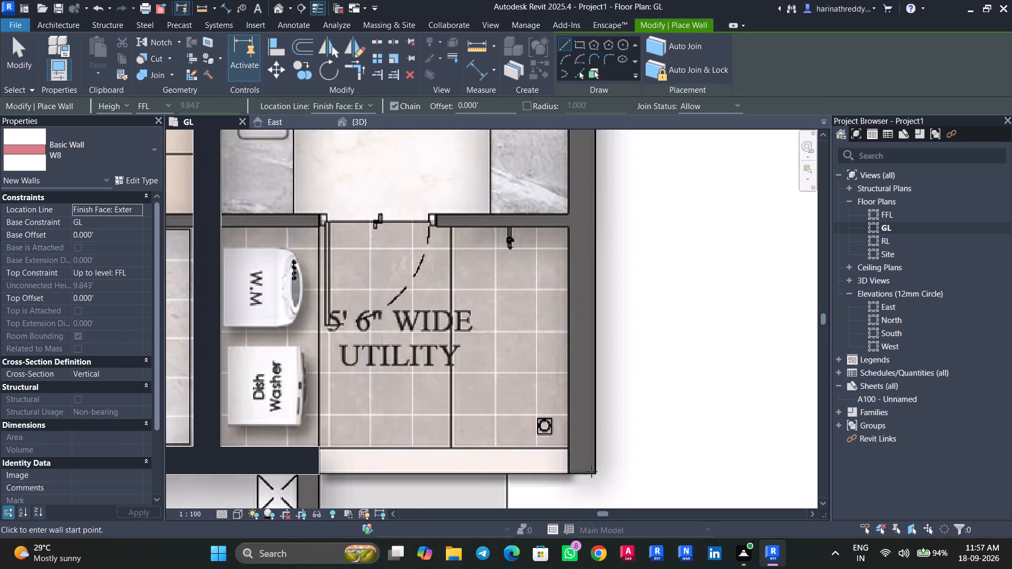
pyautogui.click(596, 473)
pyautogui.press('space')
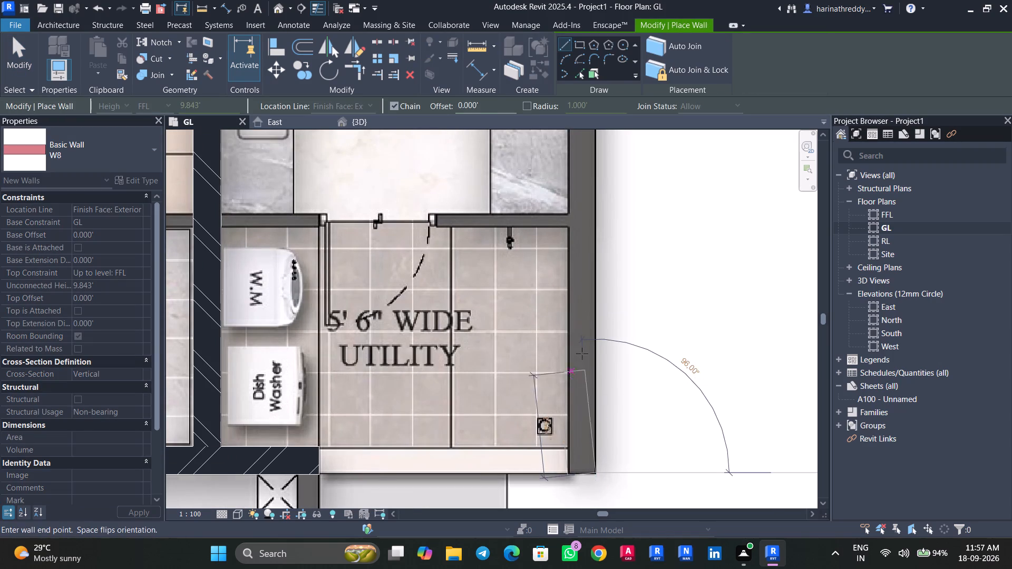
pyautogui.moveTo(595, 306); pyautogui.dragTo(595, 536, button='middle')
pyautogui.moveTo(597, 242); pyautogui.dragTo(605, 501, button='middle')
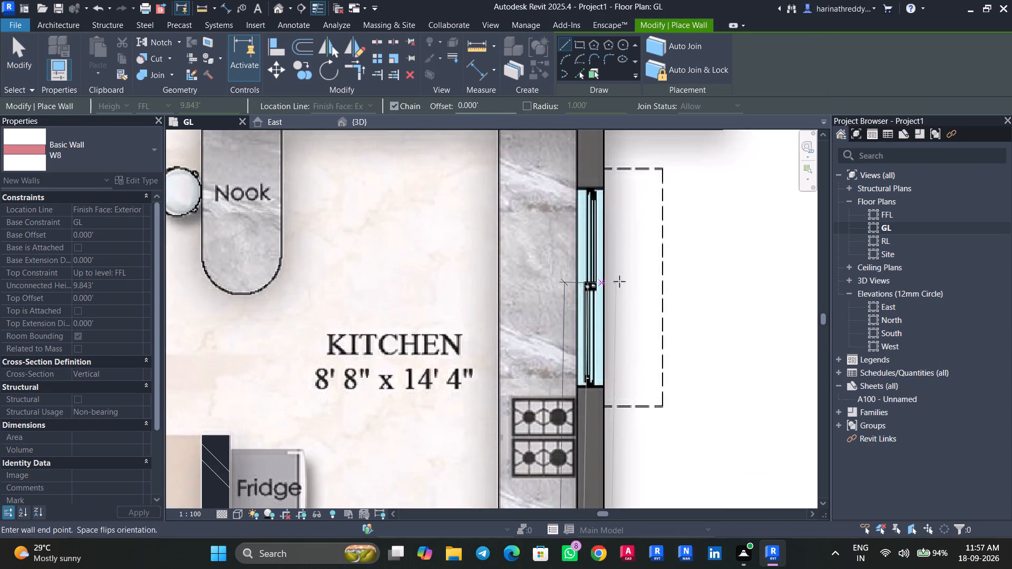
pyautogui.moveTo(611, 224); pyautogui.dragTo(634, 495, button='middle')
pyautogui.moveTo(609, 272); pyautogui.dragTo(609, 457, button='middle')
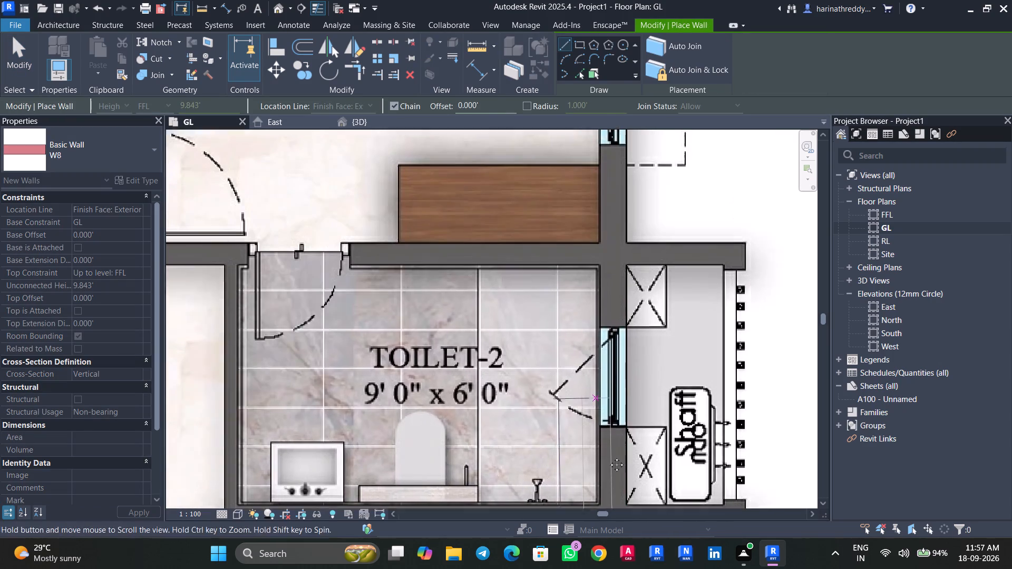
pyautogui.moveTo(609, 457); pyautogui.dragTo(607, 521, button='middle')
pyautogui.scroll(4, 616, 378)
pyautogui.moveTo(615, 301); pyautogui.dragTo(597, 538, button='middle')
pyautogui.scroll(1, 597, 533)
pyautogui.scroll(-8, 599, 471)
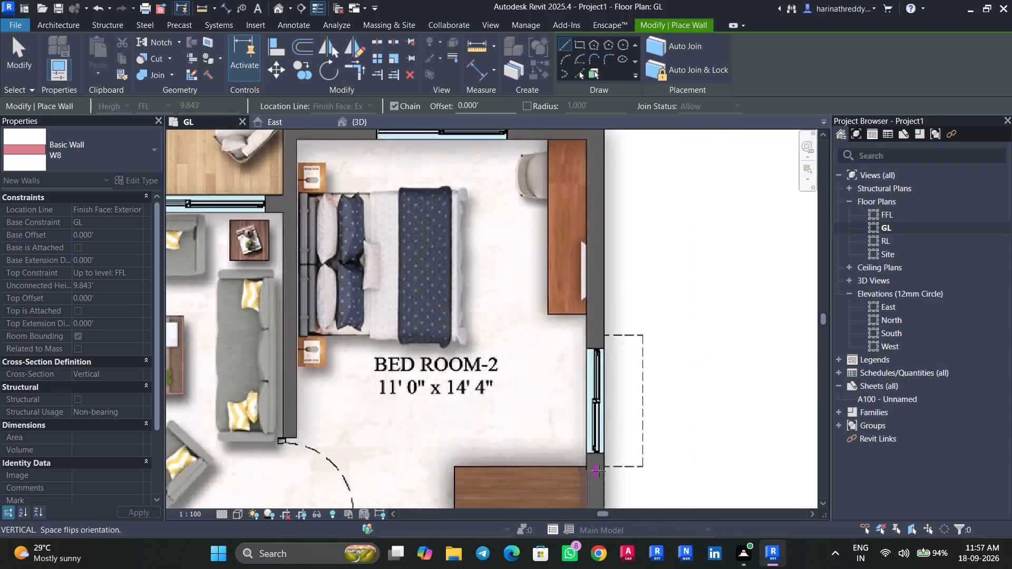
pyautogui.scroll(-2, 599, 471)
pyautogui.scroll(10, 604, 259)
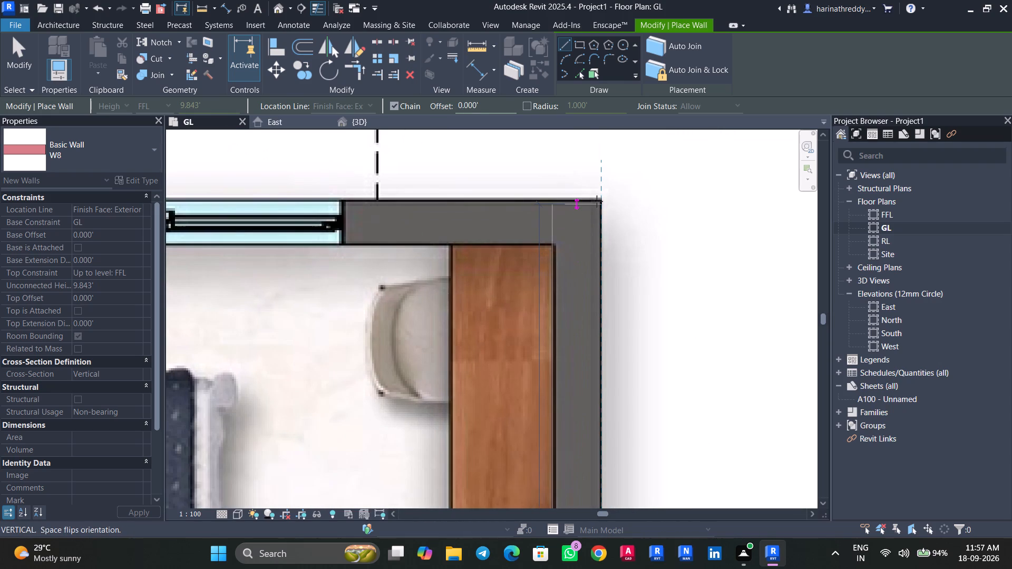
pyautogui.click(596, 198)
pyautogui.press('Escape')
pyautogui.press('Escape')
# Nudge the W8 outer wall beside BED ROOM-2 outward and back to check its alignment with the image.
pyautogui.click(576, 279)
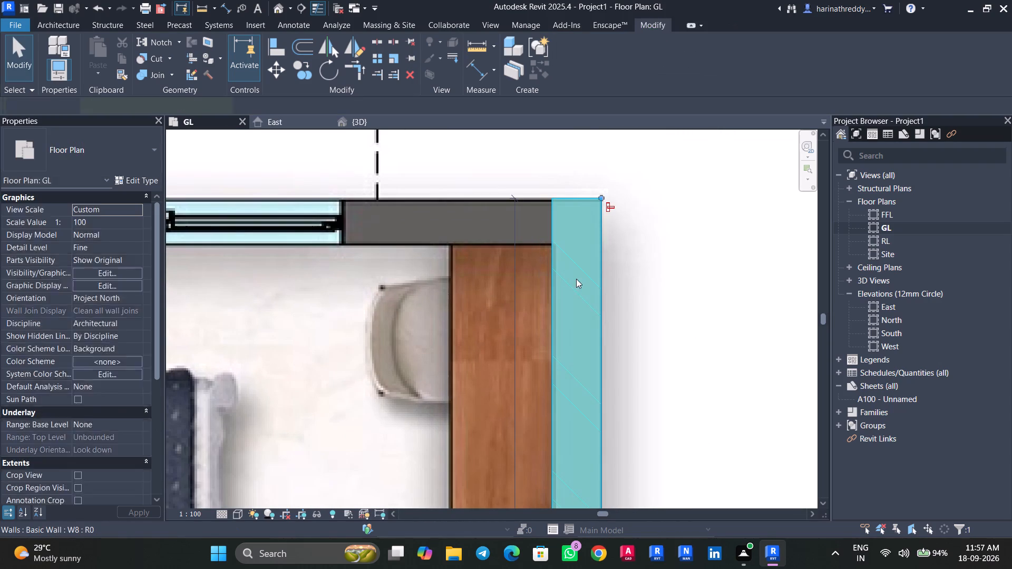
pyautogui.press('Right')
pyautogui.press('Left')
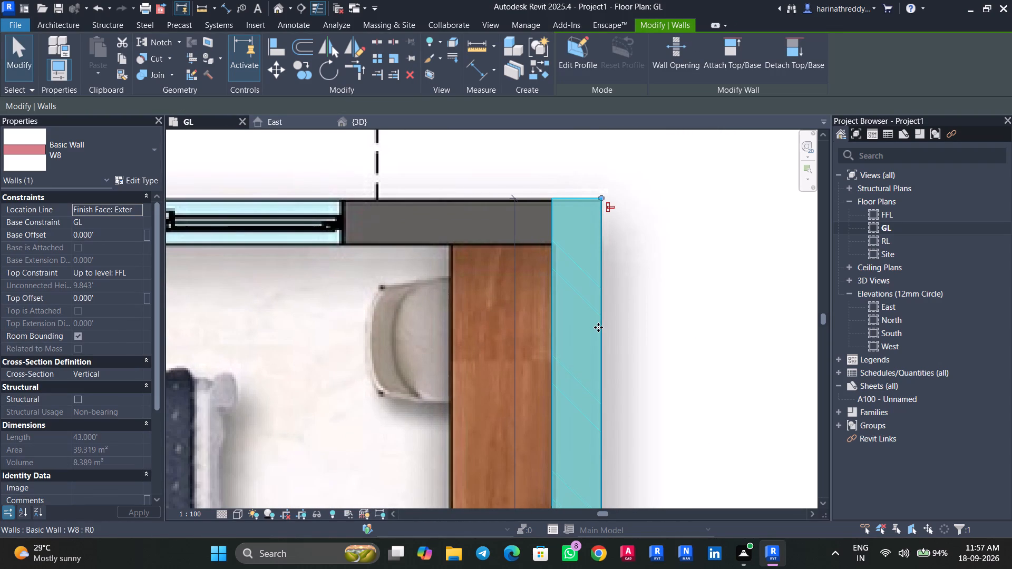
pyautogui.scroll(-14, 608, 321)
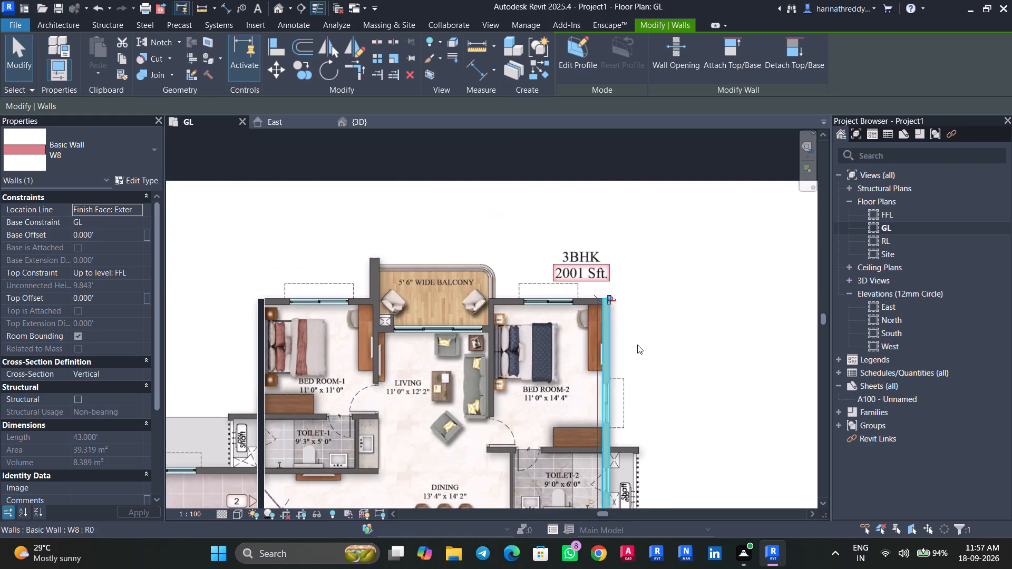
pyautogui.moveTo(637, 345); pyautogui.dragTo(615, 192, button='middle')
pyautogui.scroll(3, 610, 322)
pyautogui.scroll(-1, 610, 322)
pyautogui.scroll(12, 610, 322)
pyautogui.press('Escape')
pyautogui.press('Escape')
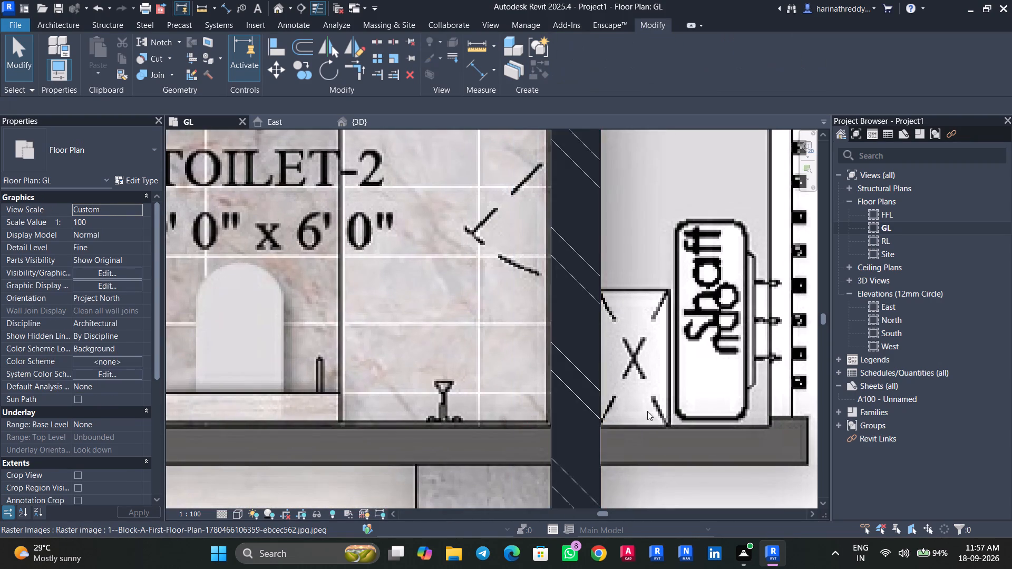
# Draw a W8 wall across the open outer side of the 2001 Sft. flat's utility, from the shaft wall's end to the outer wall.
pyautogui.scroll(-12, 647, 411)
pyautogui.moveTo(668, 467); pyautogui.dragTo(649, 301, button='middle')
pyautogui.scroll(-5, 649, 301)
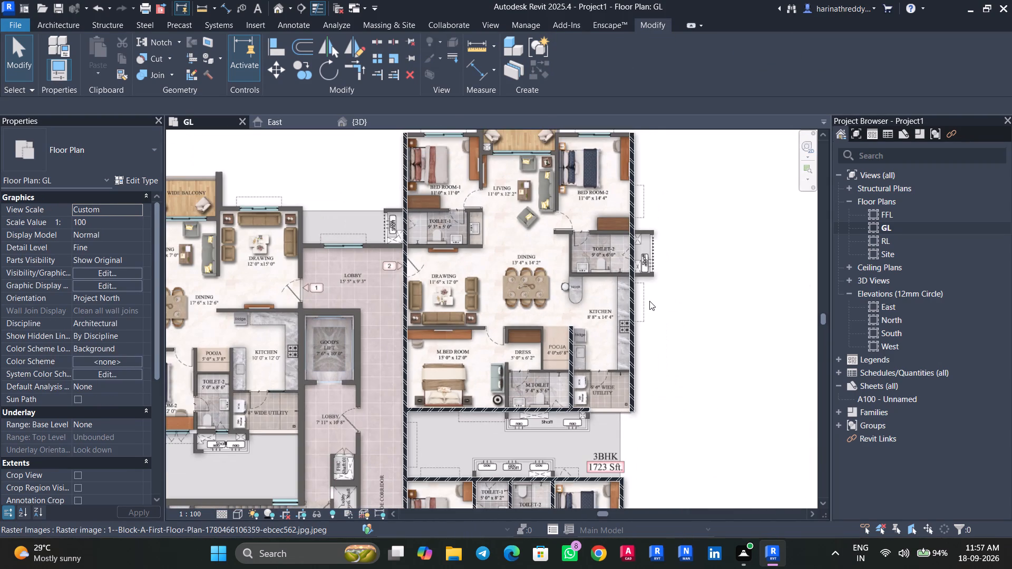
pyautogui.scroll(11, 609, 416)
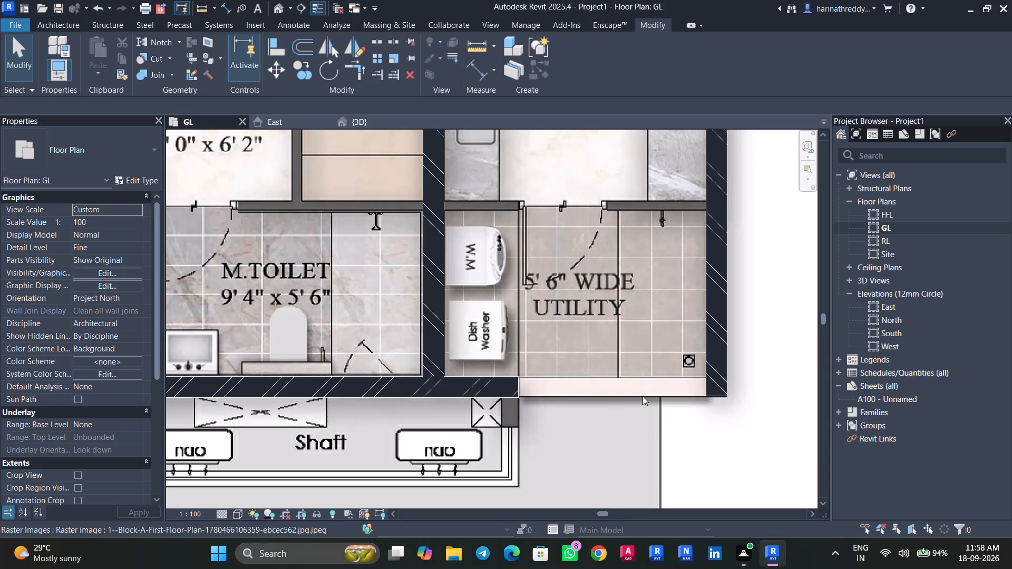
pyautogui.write('WA')
pyautogui.click(521, 378)
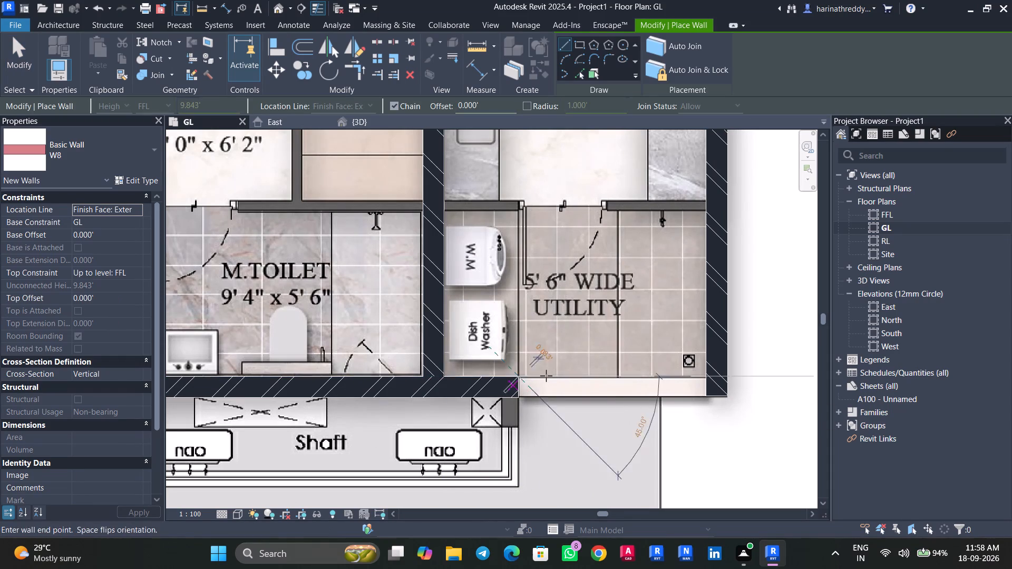
pyautogui.click(706, 374)
pyautogui.press('Escape')
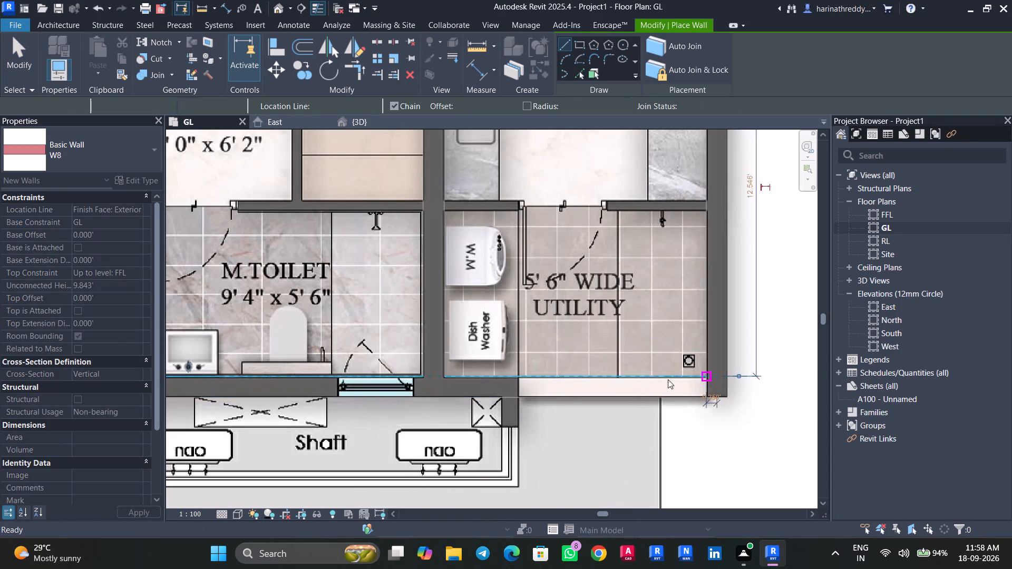
pyautogui.press('Escape')
pyautogui.press('Escape')
# Split the W8 wall at the shaft's edge so the utility's outer segment, about 6.5 ft long, is separate.
pyautogui.click(575, 388)
pyautogui.scroll(2, 616, 428)
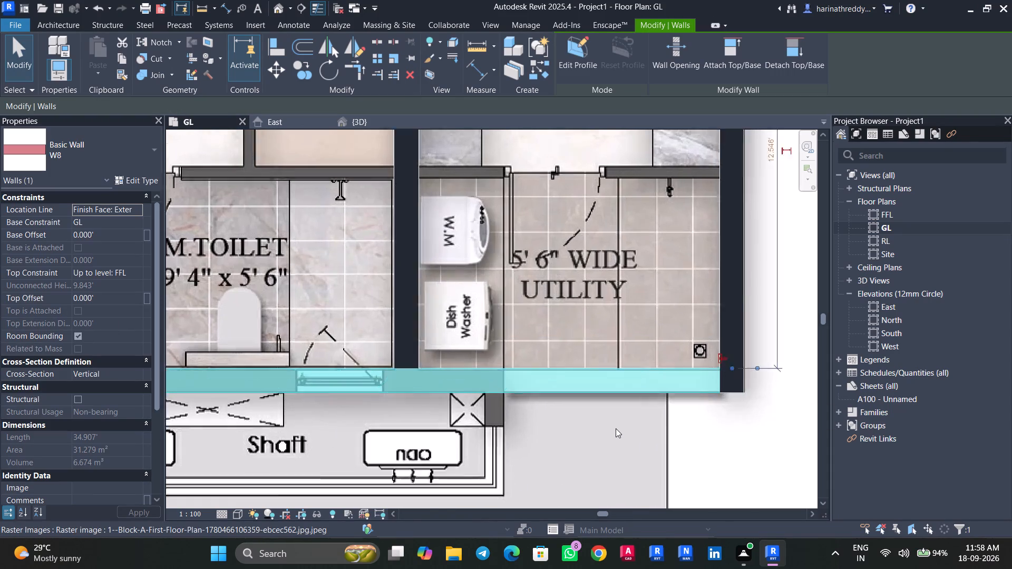
pyautogui.scroll(2, 616, 428)
pyautogui.write('SL')
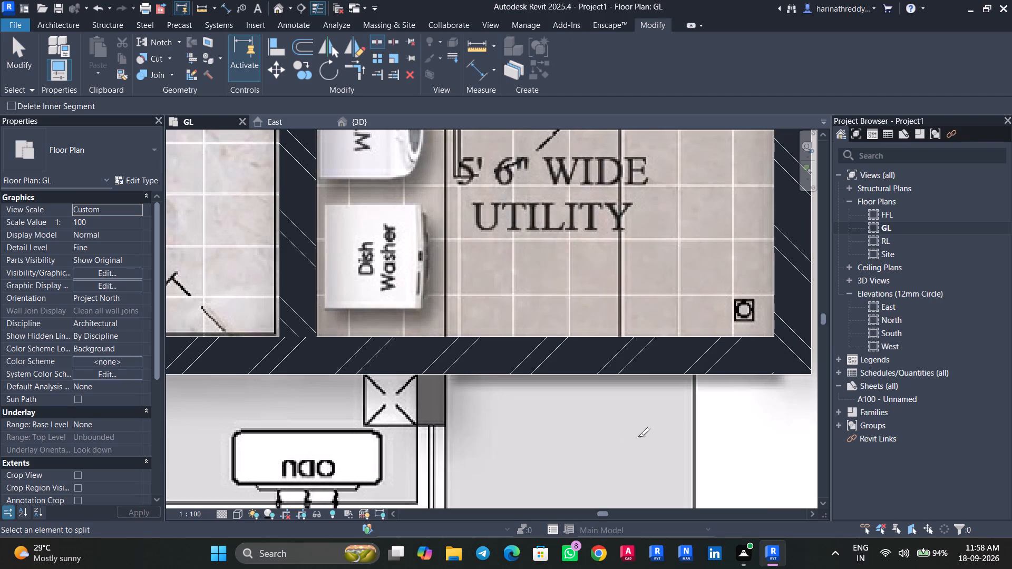
pyautogui.click(446, 364)
pyautogui.click(776, 347)
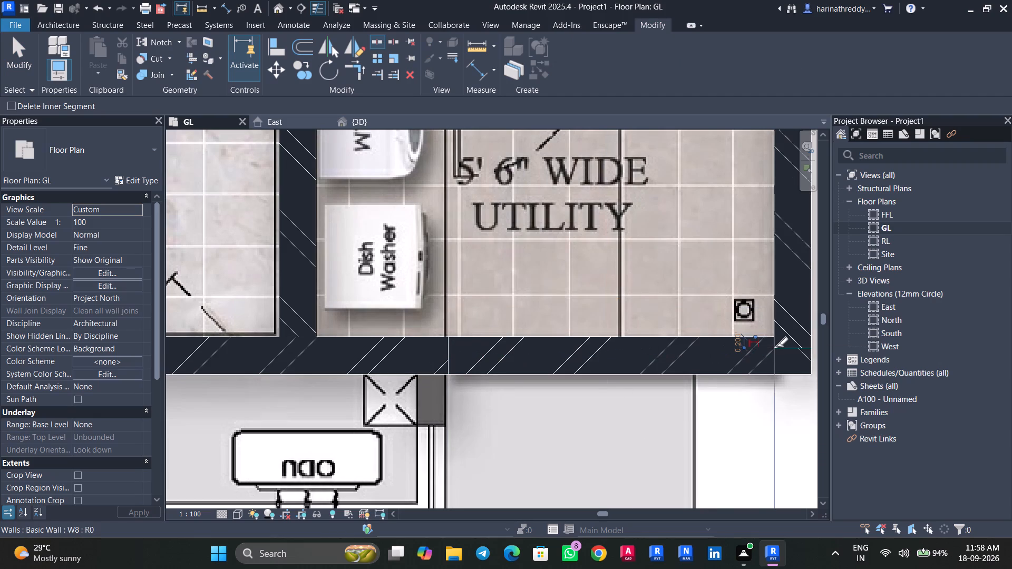
pyautogui.hotkey('ctrl', 'z')
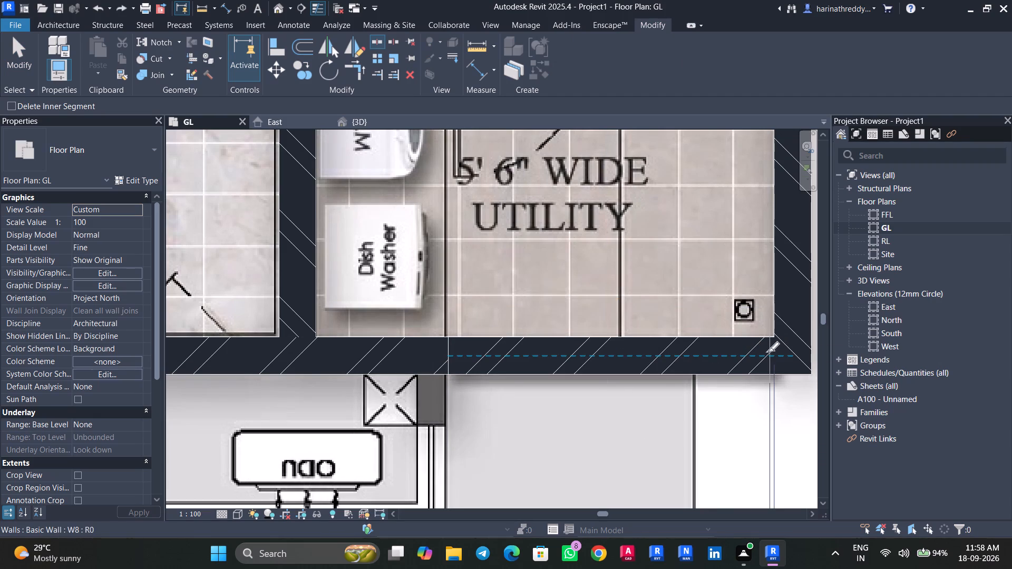
pyautogui.click(776, 351)
pyautogui.press('Escape')
pyautogui.press('Escape')
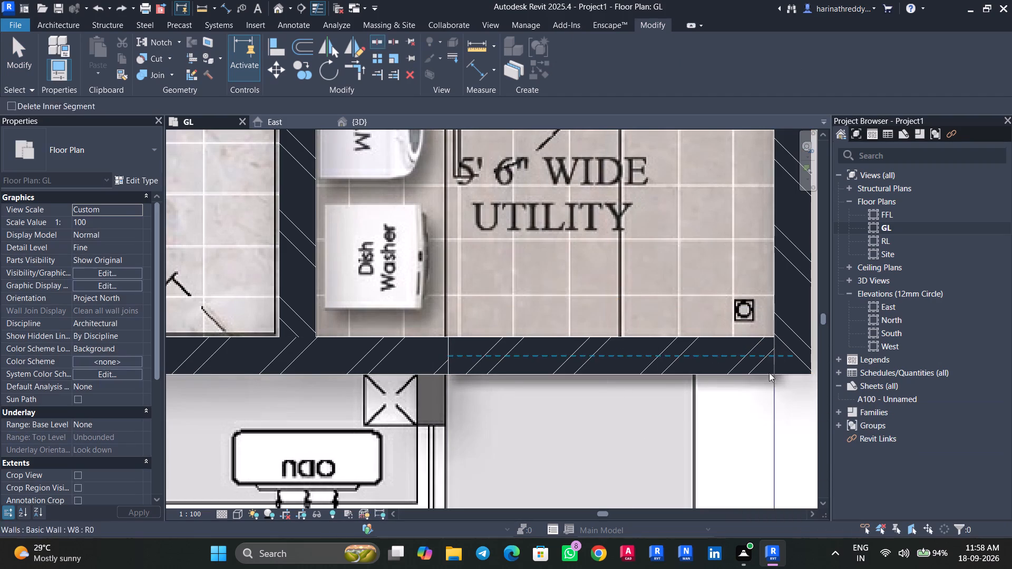
# Set the top offset of the utility's outer wall segment to -6'.
pyautogui.click(738, 361)
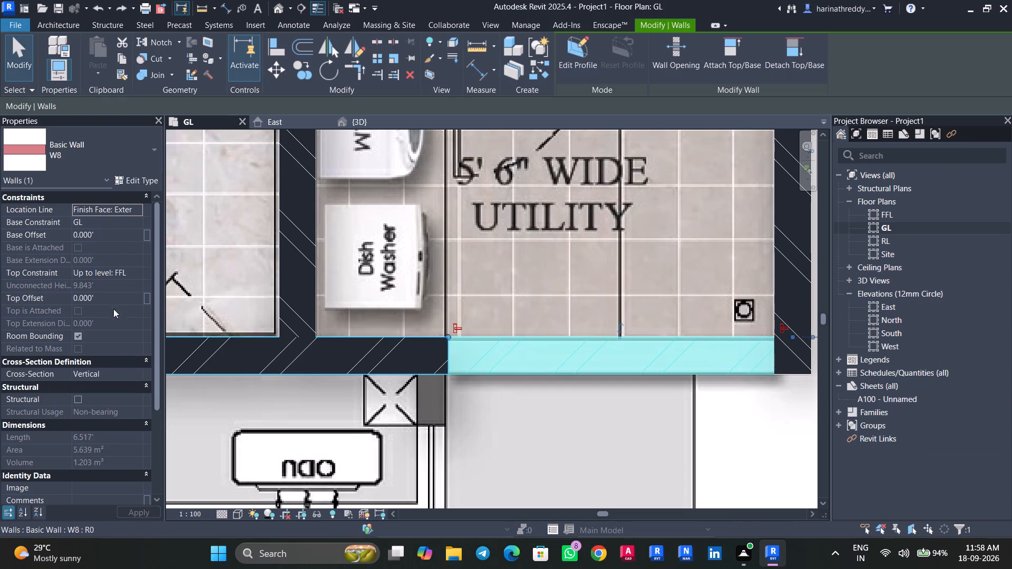
pyautogui.click(120, 297)
pyautogui.write("-6'")
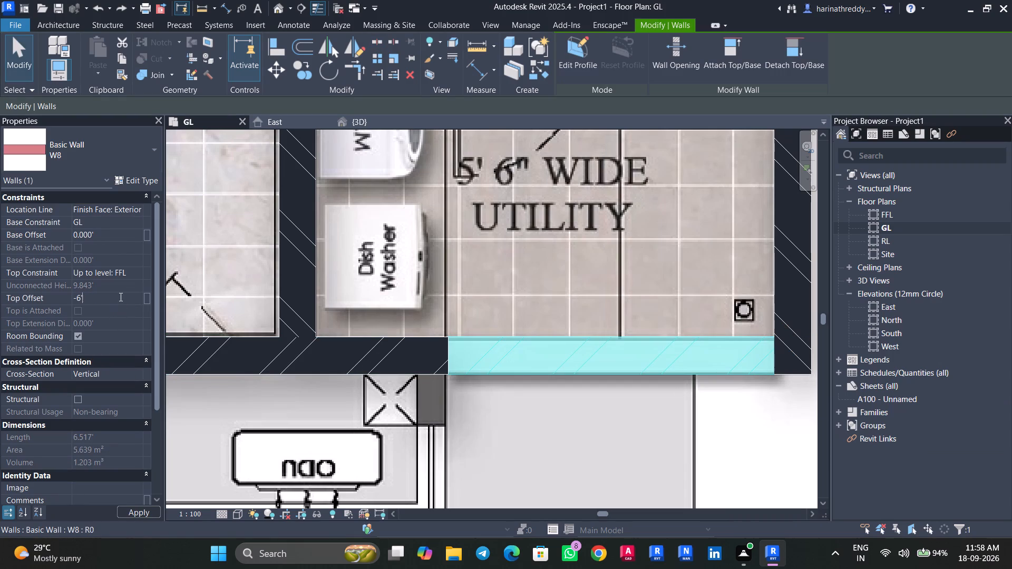
pyautogui.press('Return')
pyautogui.press('Escape')
pyautogui.press('Escape')
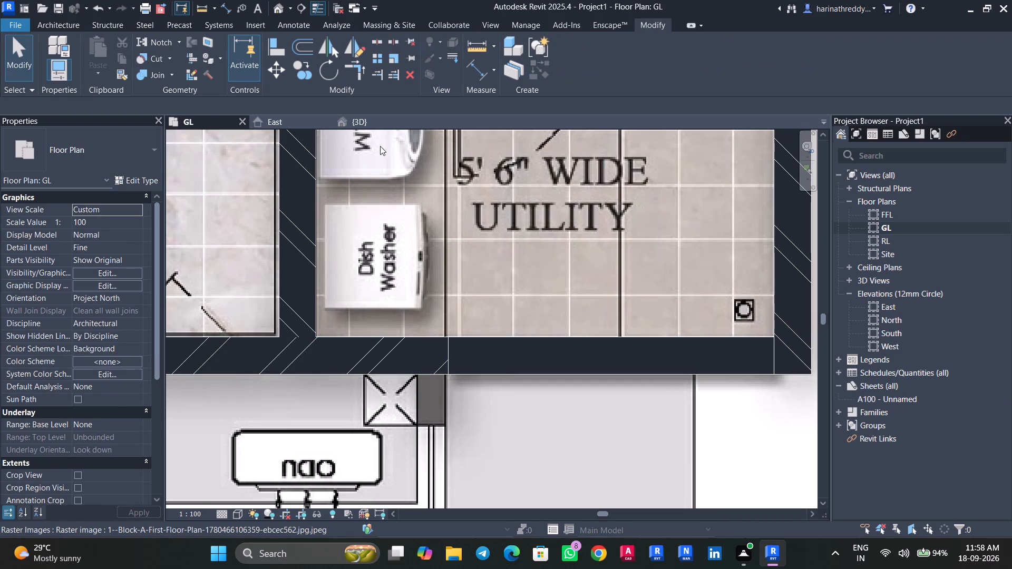
# Inspect the lowered utility wall and the 2001 Sft. flat's walls in the 3D view.
pyautogui.click(374, 124)
pyautogui.scroll(-2, 605, 373)
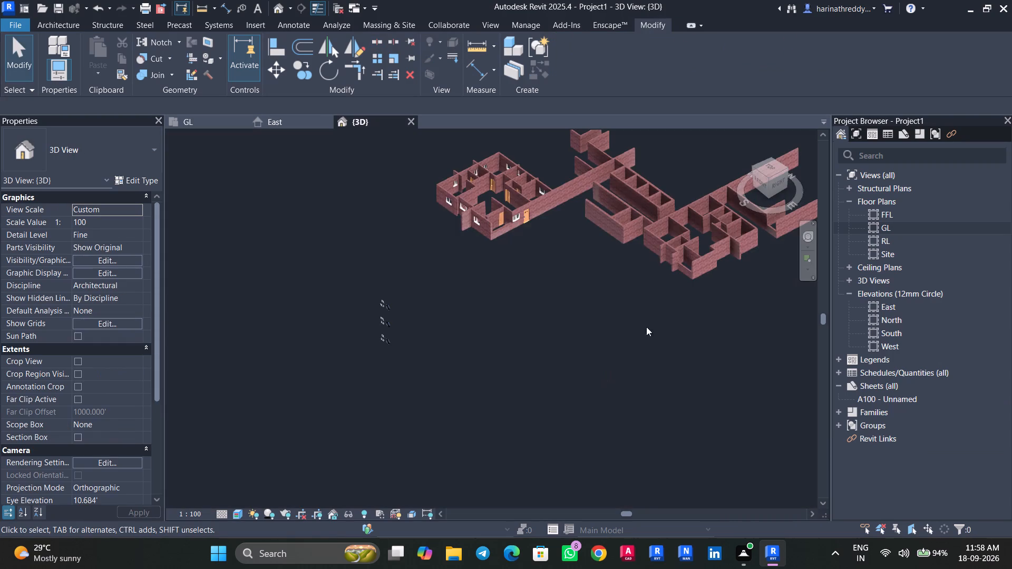
pyautogui.moveTo(667, 323); pyautogui.dragTo(455, 489, button='middle')
pyautogui.scroll(-1, 455, 489)
pyautogui.scroll(8, 566, 385)
pyautogui.moveTo(484, 478); pyautogui.dragTo(586, 440, button='middle')
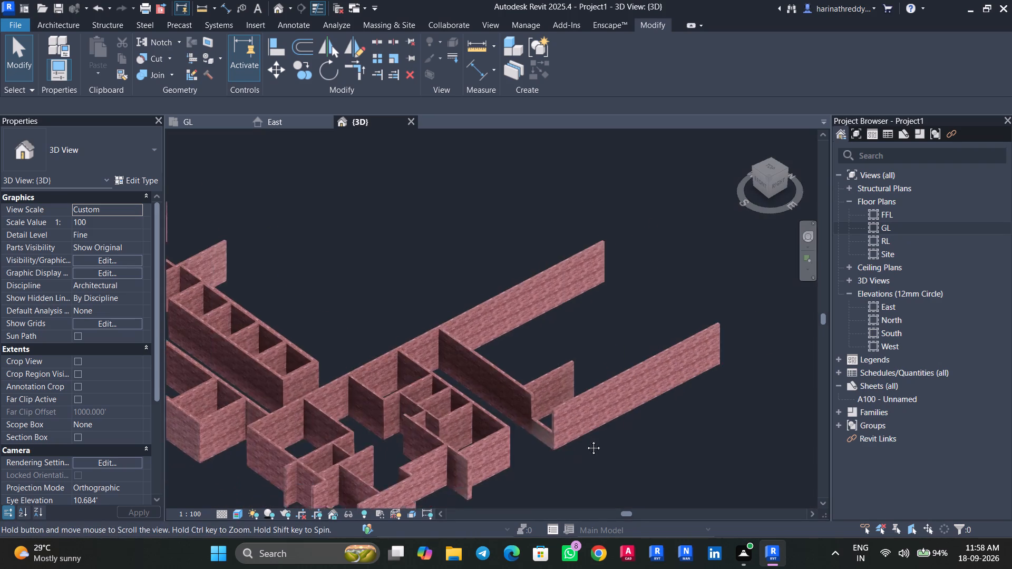
pyautogui.moveTo(586, 440); pyautogui.dragTo(704, 416, button='middle')
pyautogui.scroll(-2, 704, 416)
pyautogui.scroll(-3, 437, 473)
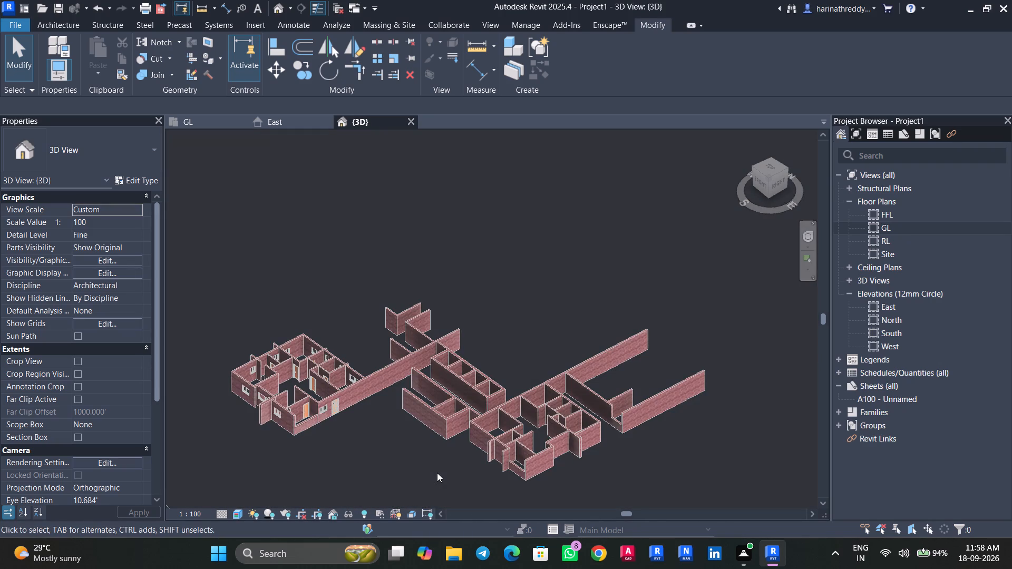
# Return to the GL plan and examine the 2001 Sft. flat from the utility up to the bedrooms for remaining walls to trace.
pyautogui.click(199, 118)
pyautogui.scroll(-8, 422, 256)
pyautogui.scroll(1, 423, 264)
pyautogui.scroll(-1, 423, 264)
pyautogui.moveTo(450, 247); pyautogui.dragTo(487, 425, button='middle')
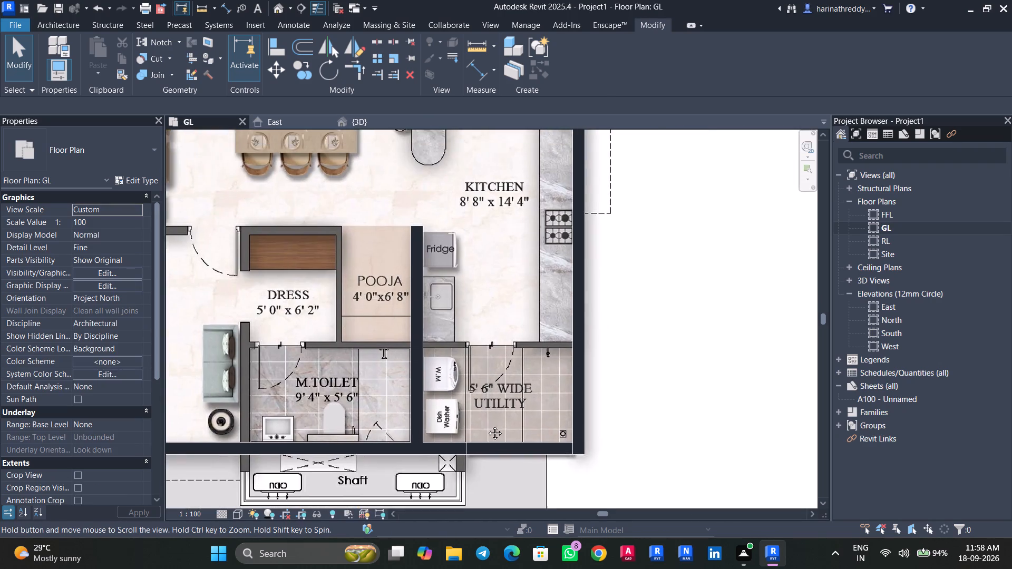
pyautogui.moveTo(487, 425); pyautogui.dragTo(493, 441, button='middle')
pyautogui.moveTo(509, 322); pyautogui.dragTo(540, 419, button='middle')
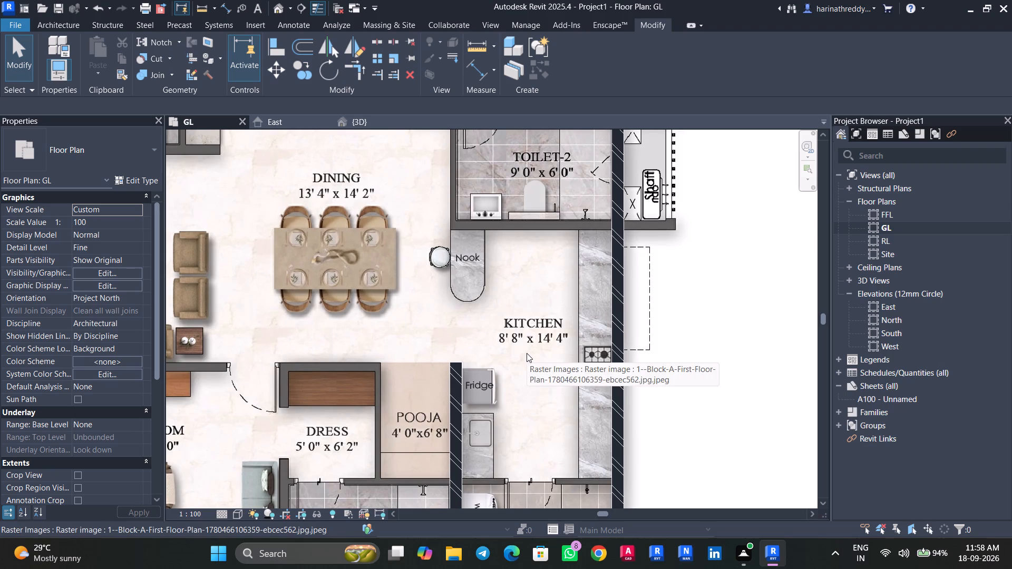
pyautogui.scroll(-2, 527, 353)
pyautogui.moveTo(550, 359); pyautogui.dragTo(562, 397, button='middle')
pyautogui.scroll(-3, 563, 398)
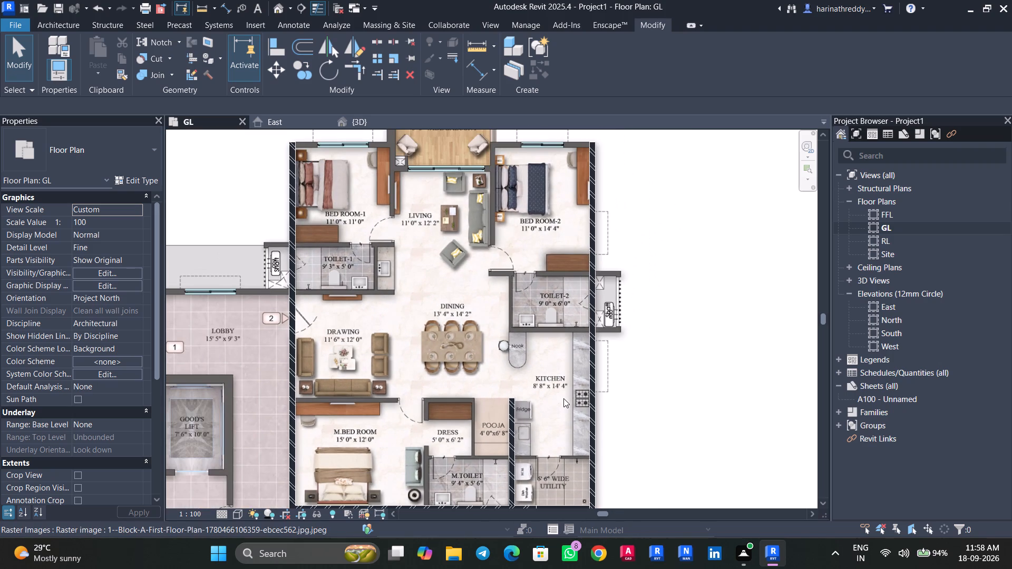
pyautogui.scroll(7, 563, 379)
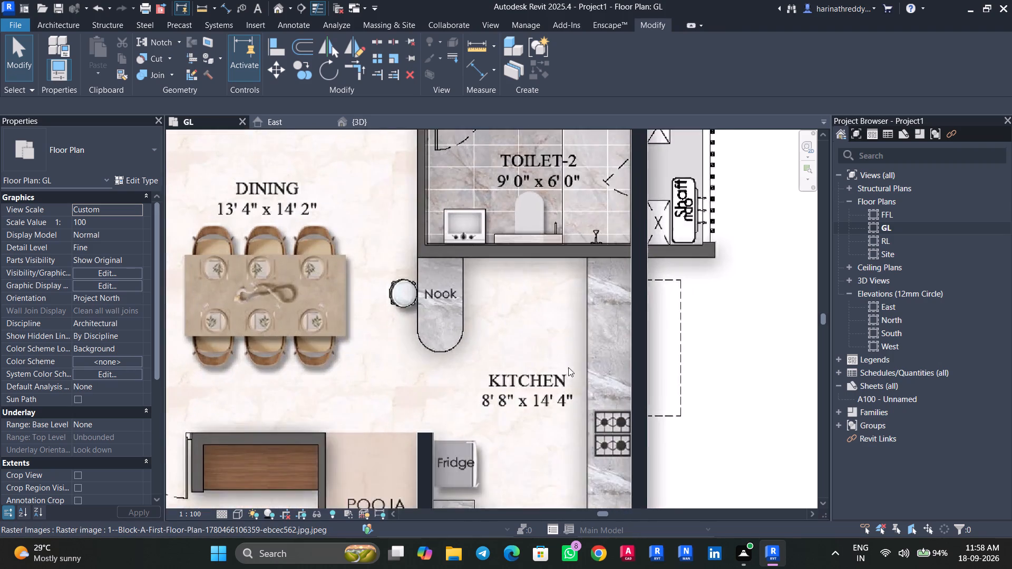
pyautogui.moveTo(559, 387); pyautogui.dragTo(555, 498, button='middle')
pyautogui.scroll(-8, 600, 401)
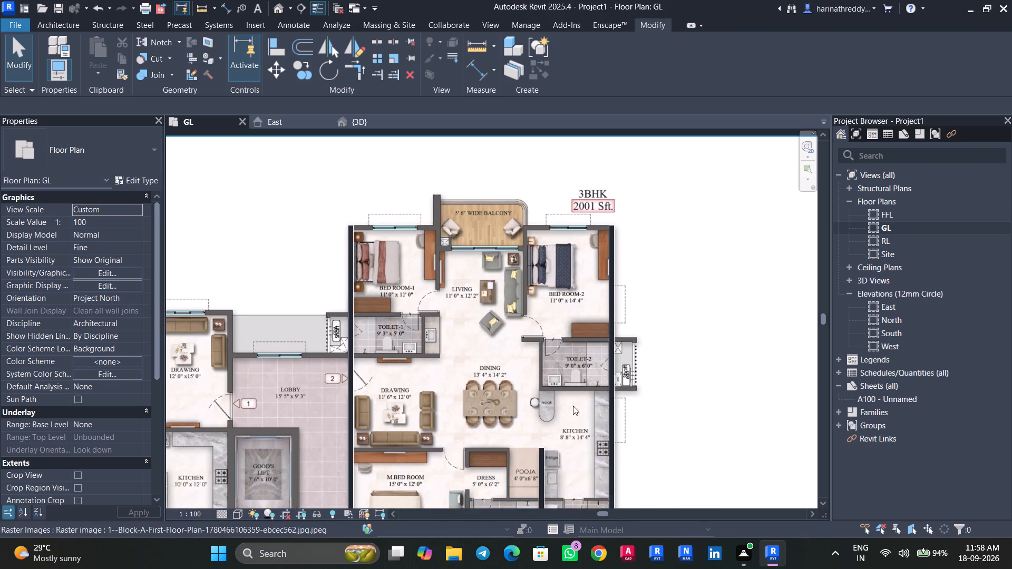
# Using the 1723 Sft. flat's W2 kitchen wall type, draw a 13 ft wall between TOILET-2 and the kitchen, from the shaft's outer corner to the dining edge.
pyautogui.moveTo(573, 401); pyautogui.dragTo(587, 271, button='middle')
pyautogui.scroll(1, 466, 426)
pyautogui.scroll(-1, 466, 426)
pyautogui.scroll(2, 466, 426)
pyautogui.moveTo(464, 440); pyautogui.dragTo(478, 272, button='middle')
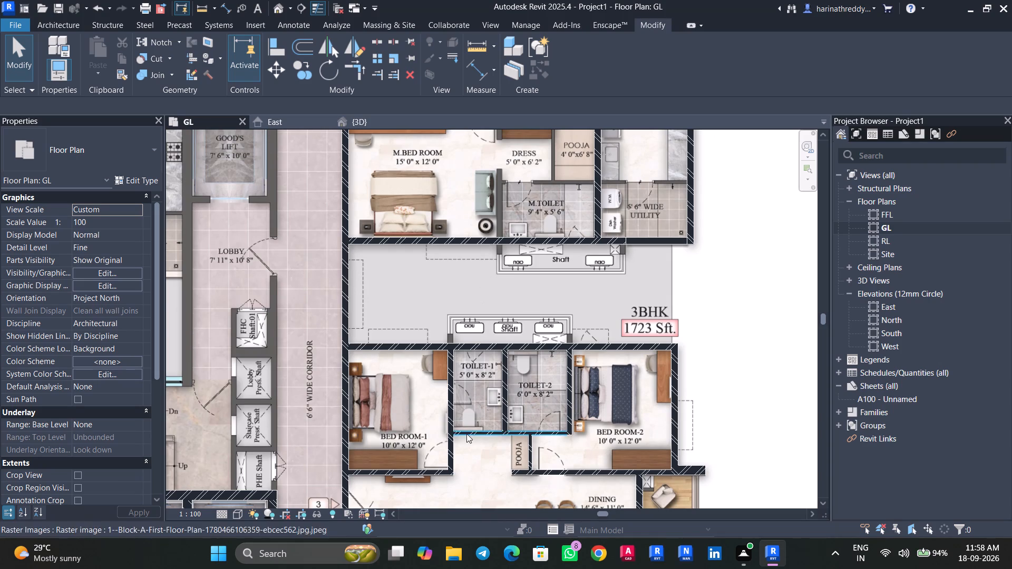
pyautogui.moveTo(468, 429); pyautogui.dragTo(460, 163, button='middle')
pyautogui.click(544, 331)
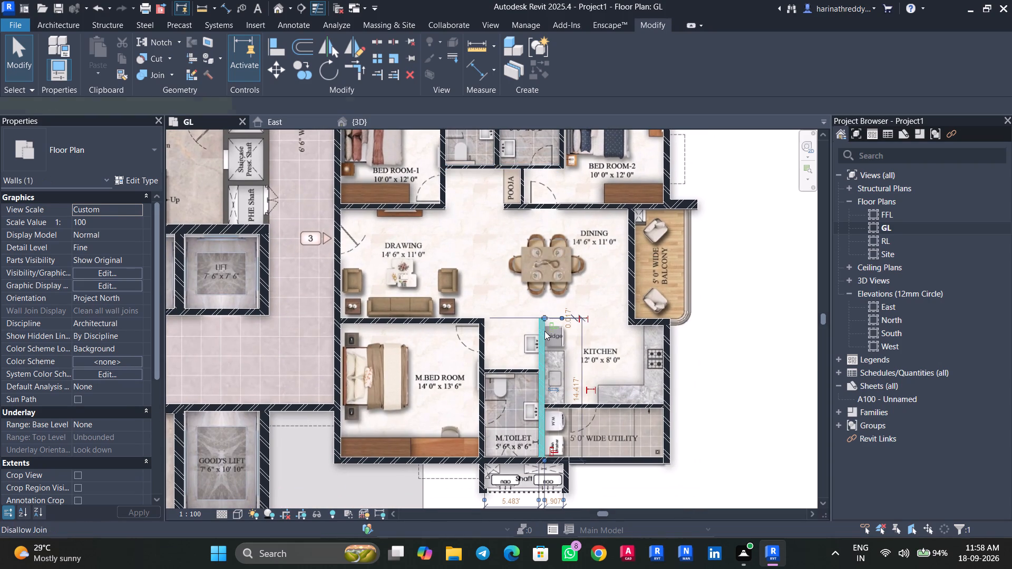
pyautogui.write('CS')
pyautogui.moveTo(586, 260); pyautogui.dragTo(550, 515, button='middle')
pyautogui.moveTo(644, 169); pyautogui.dragTo(635, 388, button='middle')
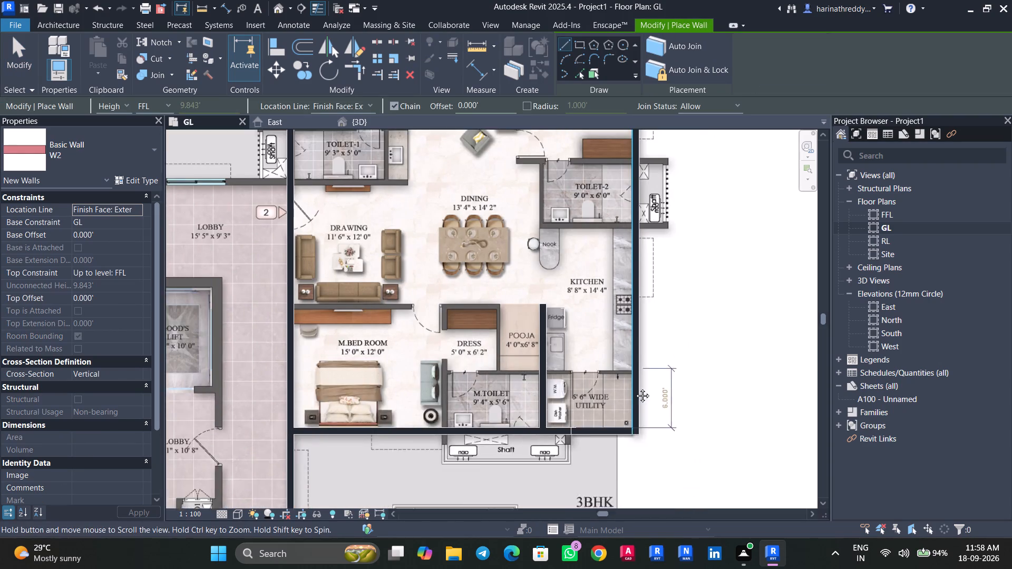
pyautogui.moveTo(635, 388); pyautogui.dragTo(636, 394, button='middle')
pyautogui.scroll(13, 638, 230)
pyautogui.moveTo(671, 290); pyautogui.dragTo(669, 359, button='middle')
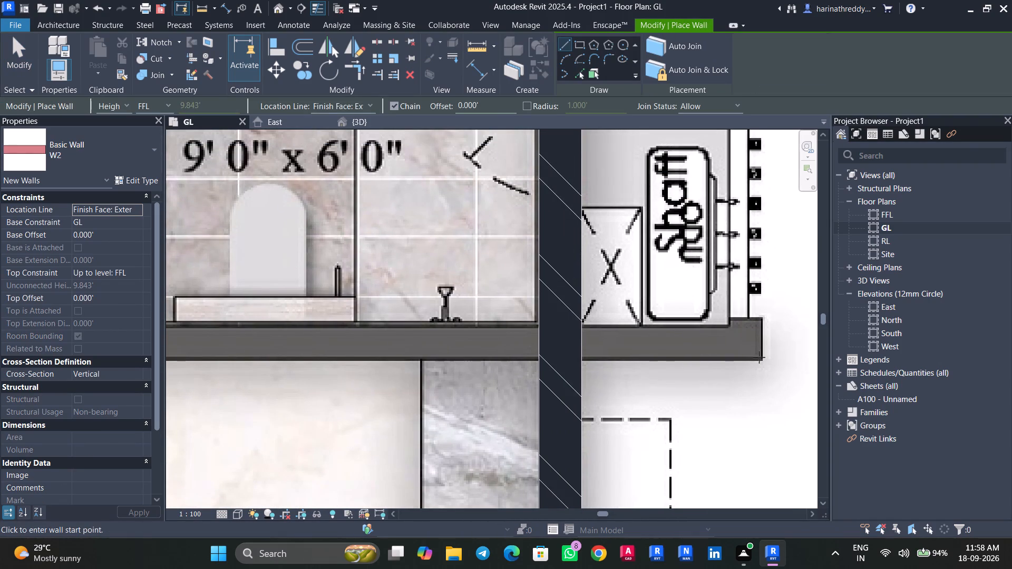
pyautogui.click(762, 358)
pyautogui.moveTo(557, 358); pyautogui.dragTo(713, 366, button='middle')
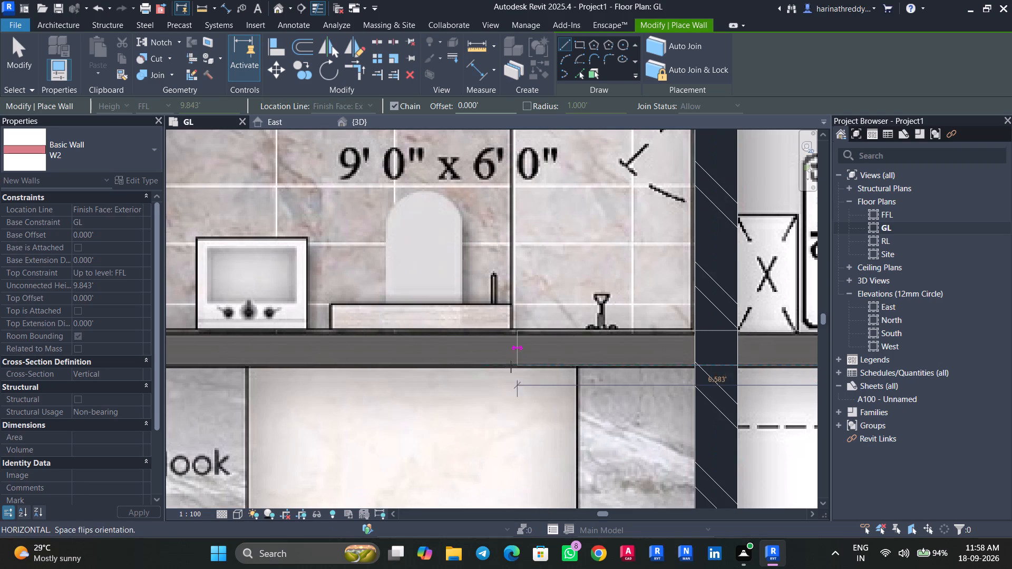
pyautogui.moveTo(501, 367); pyautogui.dragTo(766, 371, button='middle')
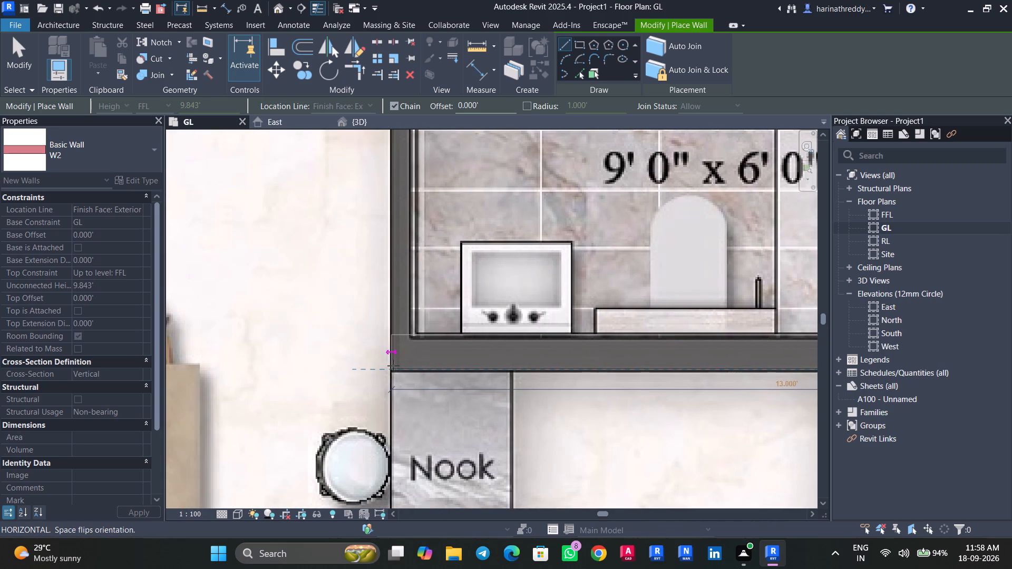
pyautogui.click(391, 365)
pyautogui.press('Escape')
pyautogui.press('Escape')
pyautogui.press('Escape')
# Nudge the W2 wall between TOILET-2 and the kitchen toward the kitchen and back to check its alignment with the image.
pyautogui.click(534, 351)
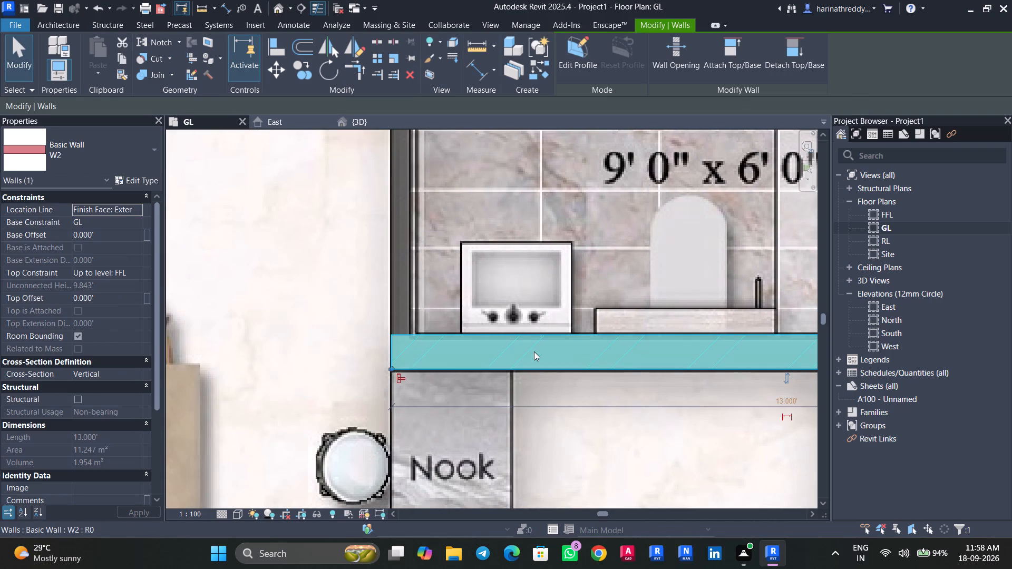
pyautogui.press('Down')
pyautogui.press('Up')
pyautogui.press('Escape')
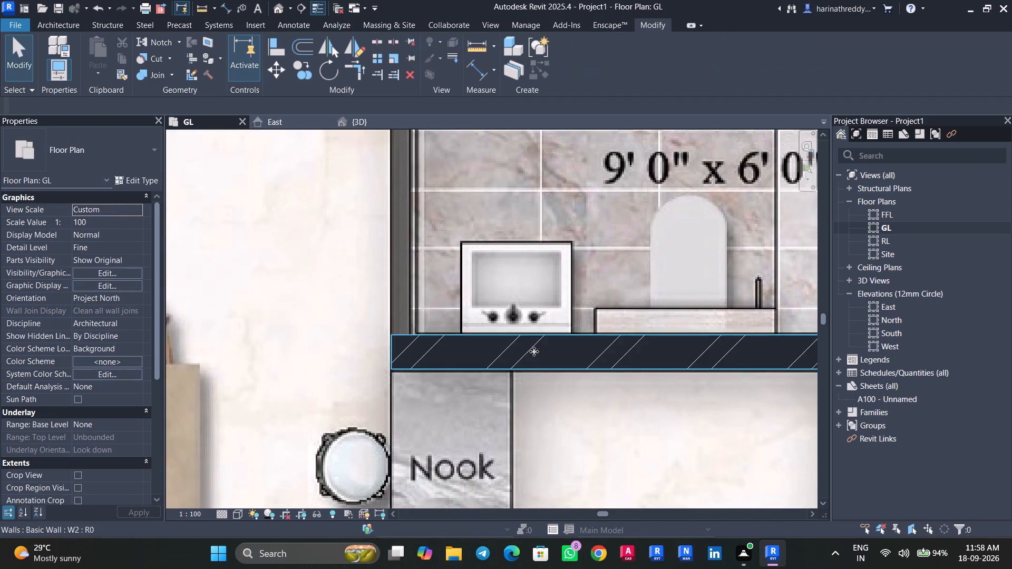
# Draw a W2 wall about 15.4 ft long between BED ROOM-2 and TOILET-2, from the shaft's outer corner to the bedroom door jamb.
pyautogui.scroll(-6, 536, 369)
pyautogui.moveTo(541, 314); pyautogui.dragTo(419, 449, button='middle')
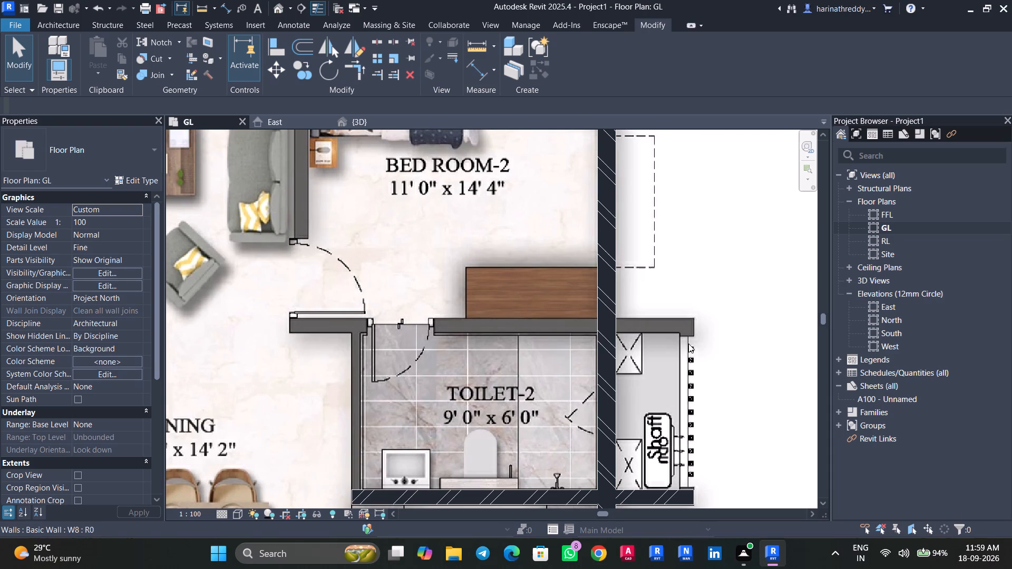
pyautogui.write('WA')
pyautogui.scroll(3, 694, 317)
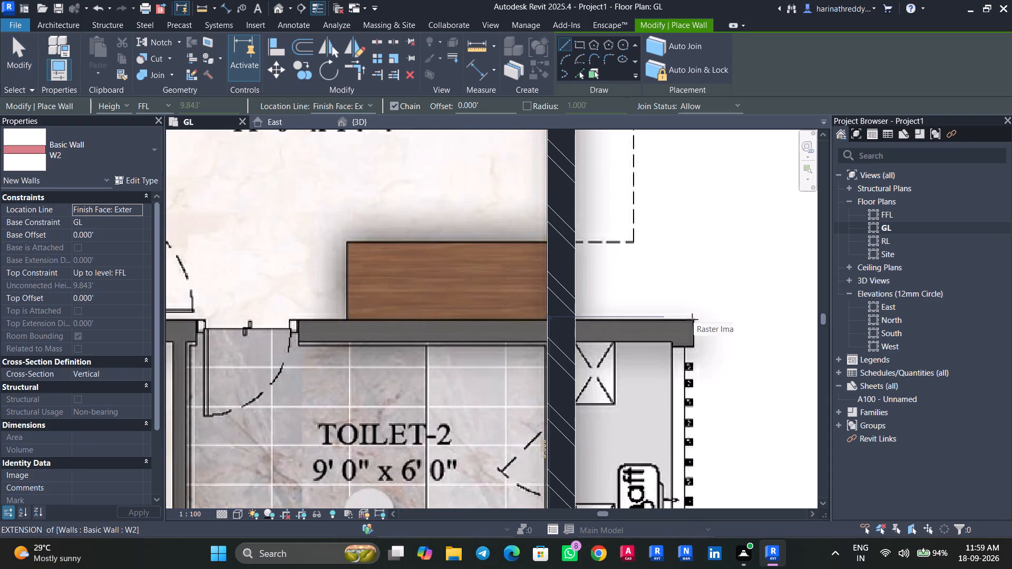
pyautogui.click(693, 319)
pyautogui.press('space')
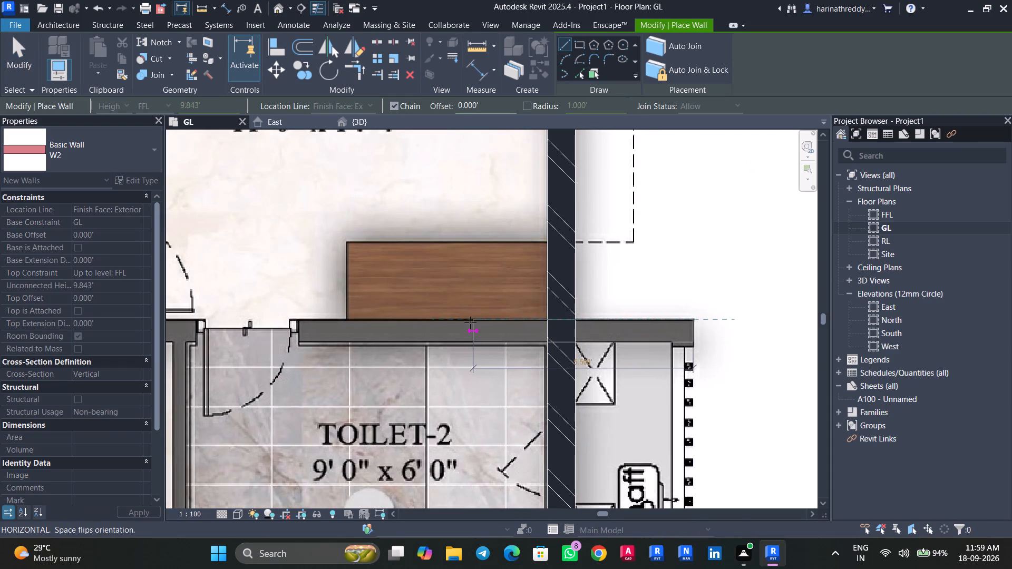
pyautogui.moveTo(470, 322); pyautogui.dragTo(743, 327, button='middle')
pyautogui.moveTo(431, 320); pyautogui.dragTo(626, 320, button='middle')
pyautogui.scroll(4, 532, 320)
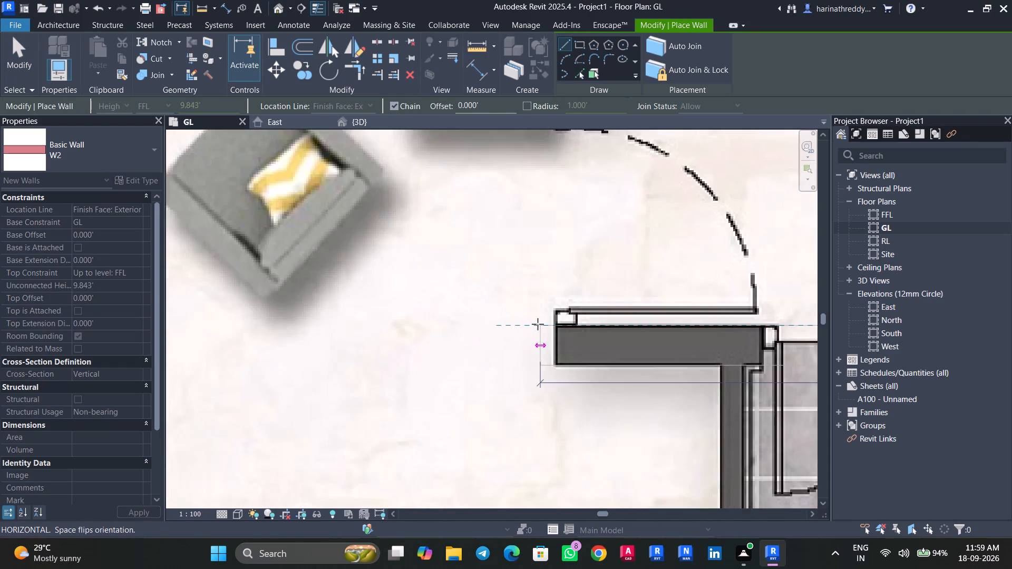
pyautogui.scroll(6, 538, 324)
pyautogui.click(575, 328)
pyautogui.press('Escape')
pyautogui.press('Escape')
pyautogui.scroll(-2, 590, 362)
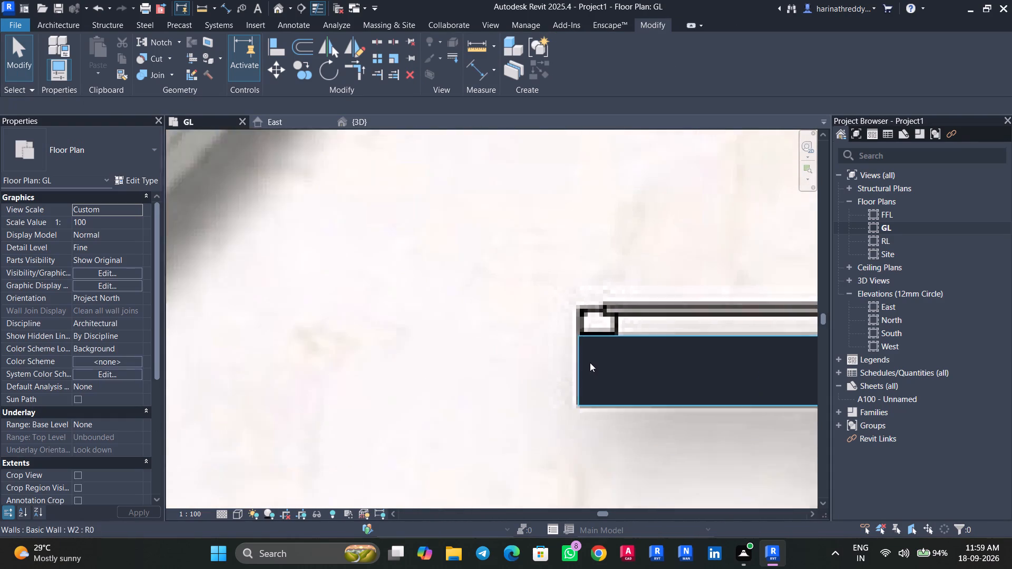
# Draw a W3 wall about 6.5 ft long between TOILET-2 and the dining area, joining the two horizontal W2 walls.
pyautogui.scroll(-11, 590, 362)
pyautogui.moveTo(611, 407); pyautogui.dragTo(468, 259, button='middle')
pyautogui.write('WA')
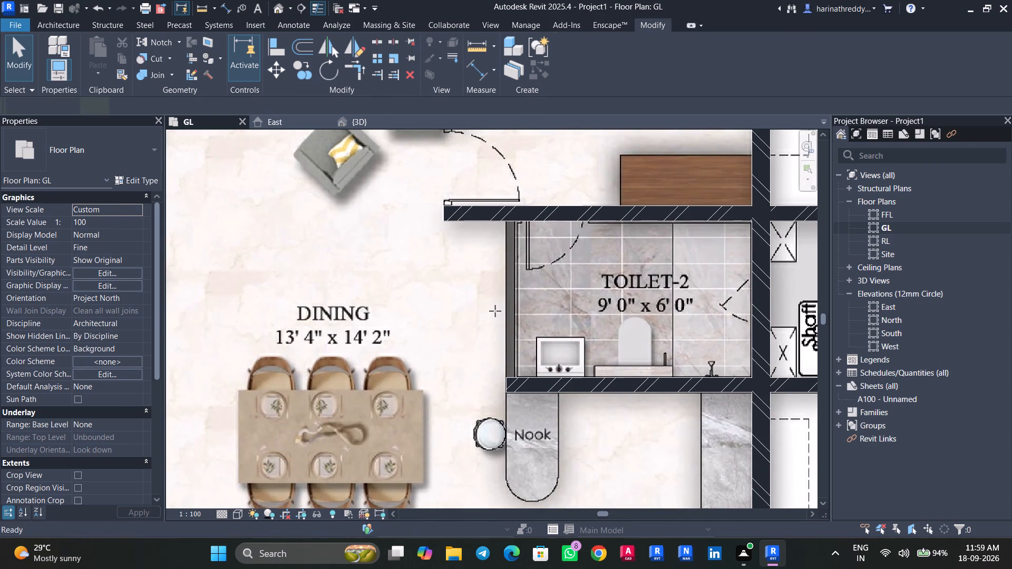
pyautogui.click(138, 166)
pyautogui.click(69, 246)
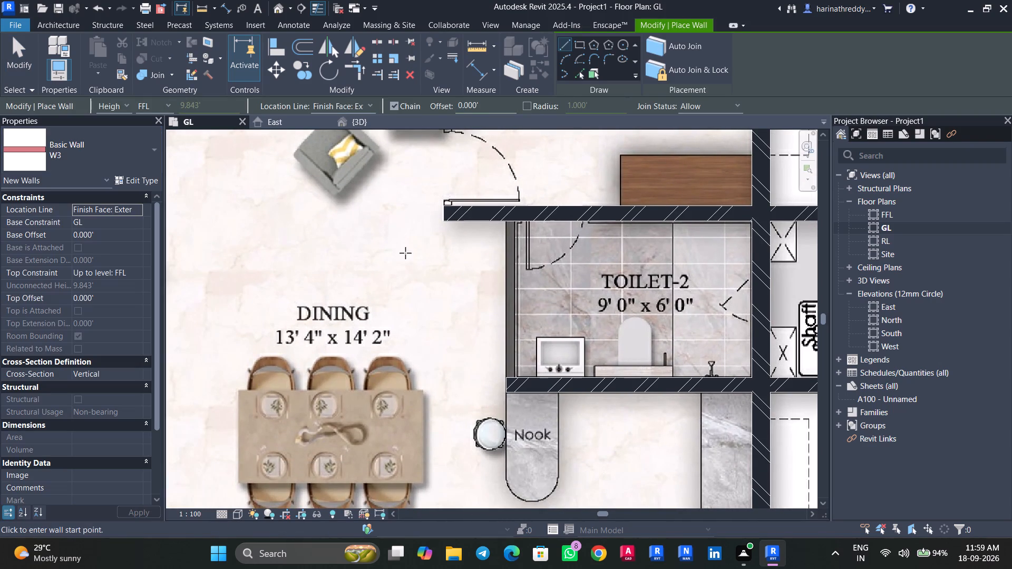
pyautogui.scroll(8, 501, 227)
pyautogui.click(531, 219)
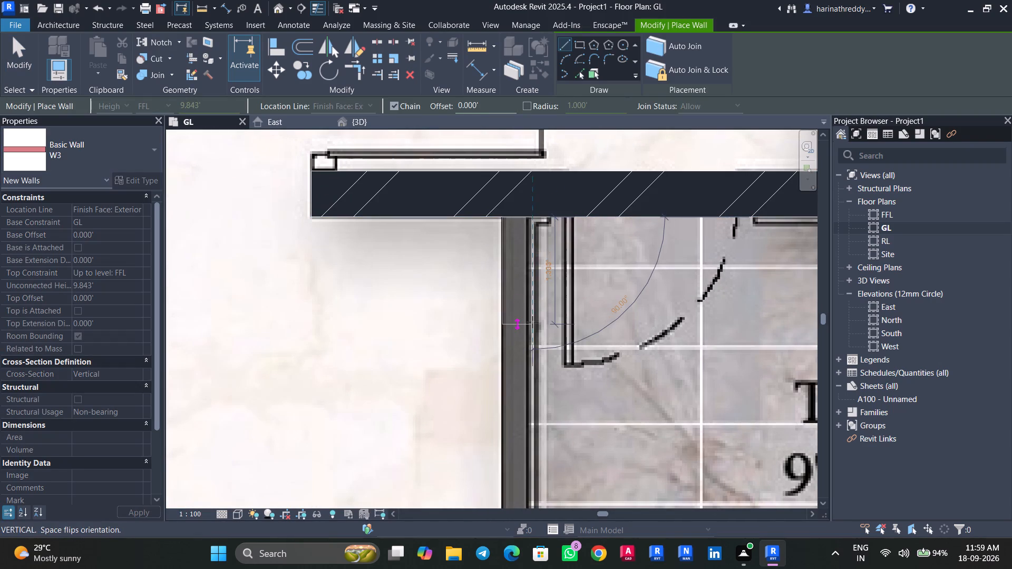
pyautogui.moveTo(529, 325); pyautogui.dragTo(528, 85, button='middle')
pyautogui.click(538, 456)
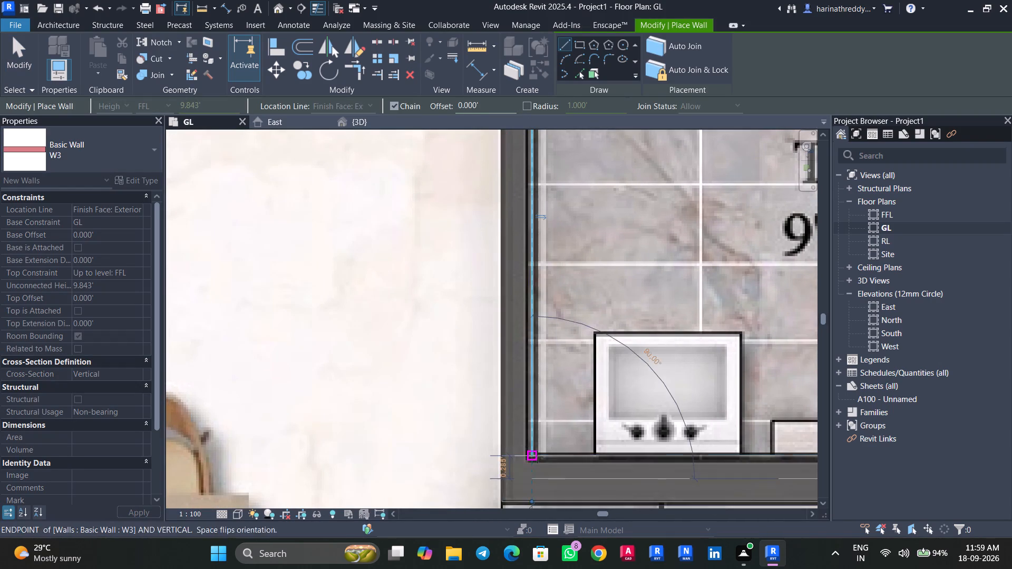
pyautogui.press('Escape')
pyautogui.press('Escape')
# Nudge the W3 wall slightly toward the dining area to align it with the image.
pyautogui.click(512, 420)
pyautogui.press('Left')
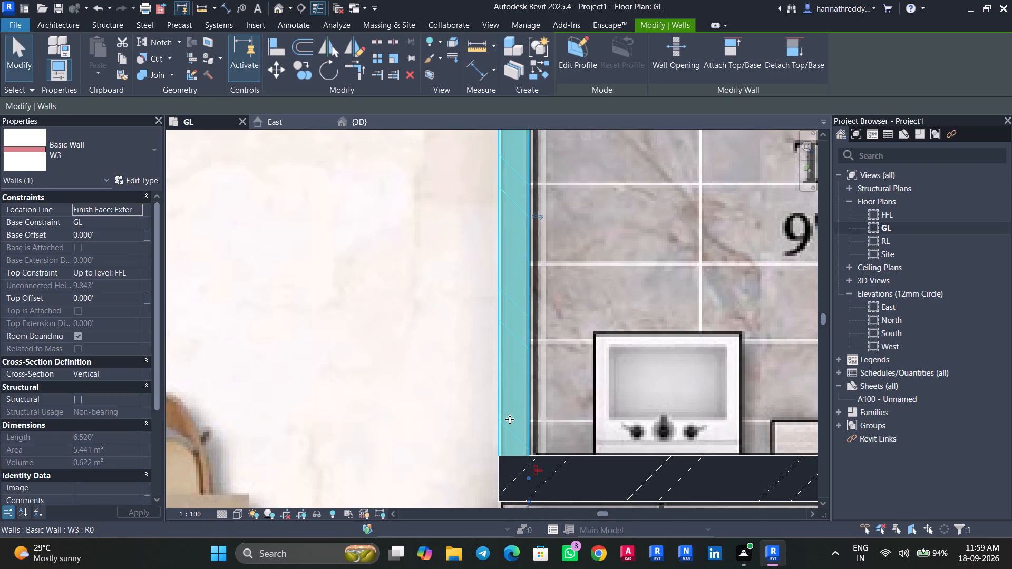
pyautogui.scroll(-4, 510, 419)
pyautogui.scroll(1, 510, 419)
pyautogui.scroll(-2, 510, 419)
pyautogui.press('Escape')
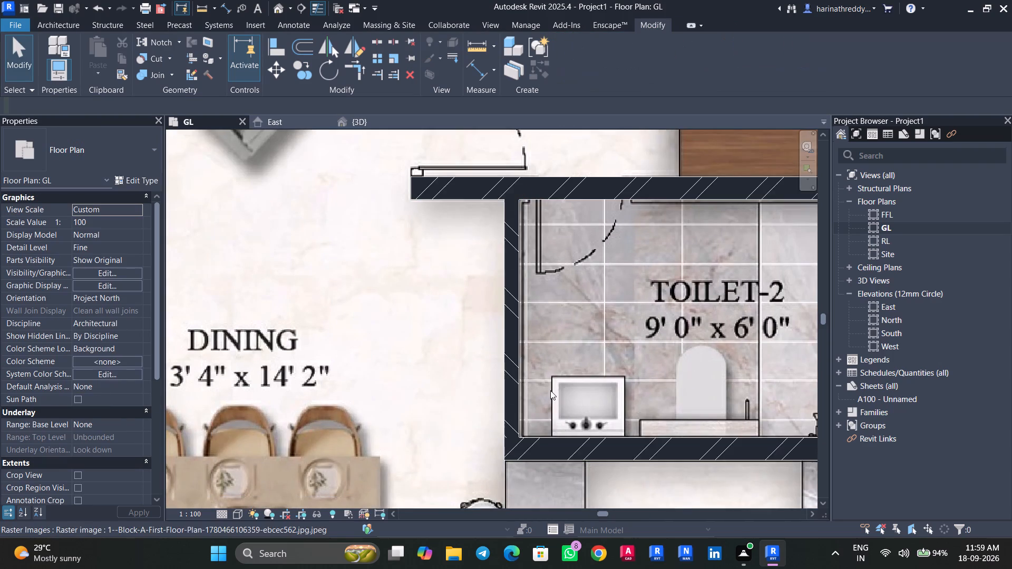
# Using the BED ROOM-2/TOILET-2 wall's W2 type, draw a wall about 6.5 ft long closing the shaft's outer side.
pyautogui.moveTo(550, 390); pyautogui.dragTo(449, 443, button='middle')
pyautogui.scroll(-8, 449, 441)
pyautogui.scroll(5, 624, 439)
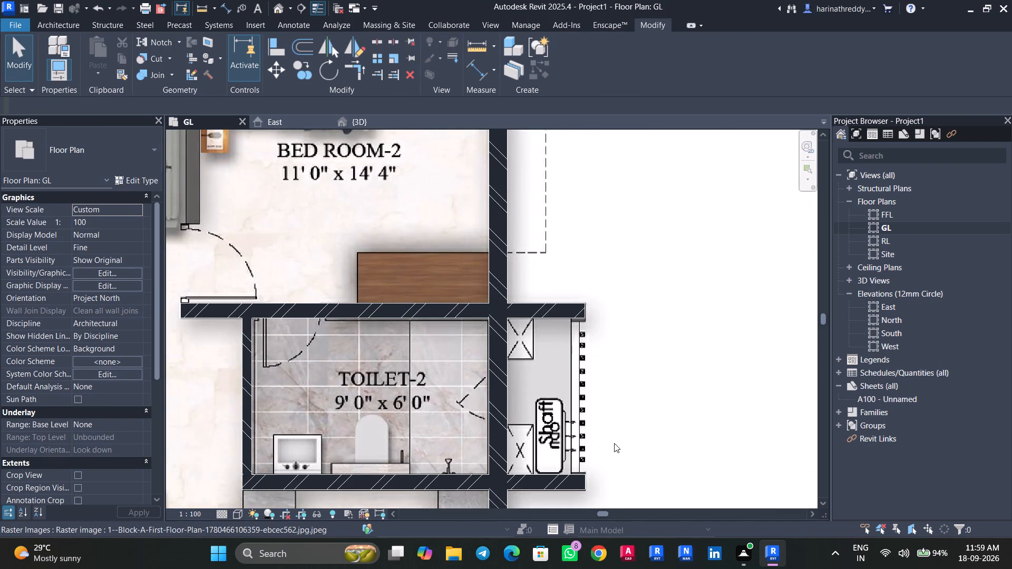
pyautogui.click(548, 305)
pyautogui.press('c')
pyautogui.press('s')
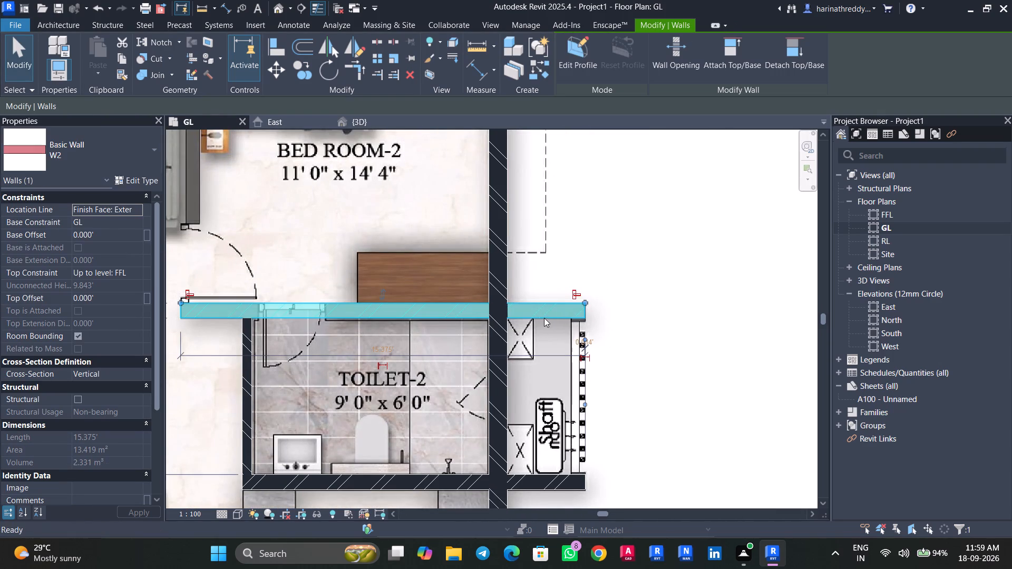
pyautogui.scroll(4, 581, 322)
pyautogui.click(586, 318)
pyautogui.moveTo(591, 424); pyautogui.dragTo(593, 323, button='middle')
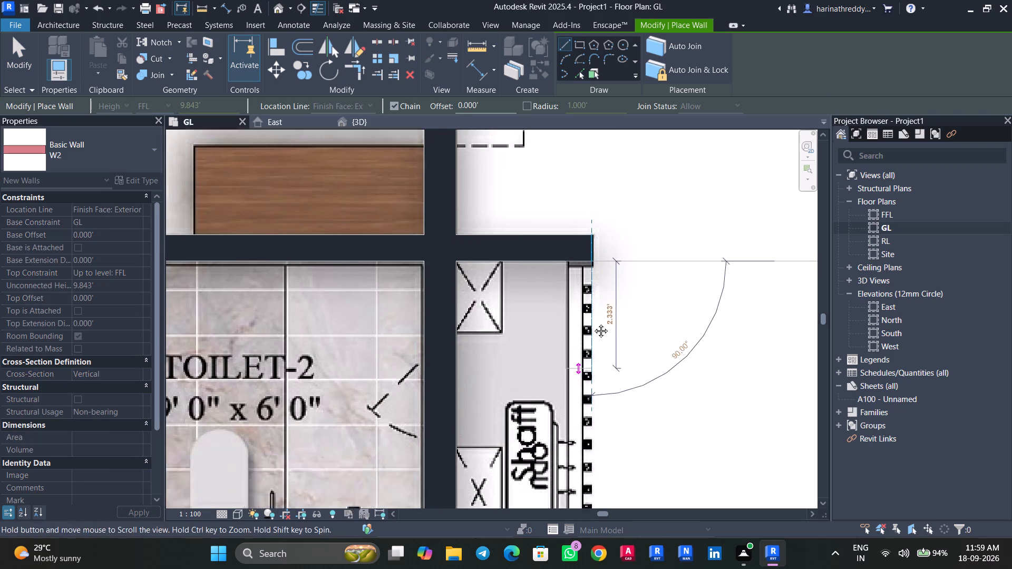
pyautogui.moveTo(593, 323); pyautogui.dragTo(592, 294, button='middle')
pyautogui.click(594, 457)
pyautogui.press('Escape')
pyautogui.press('Escape')
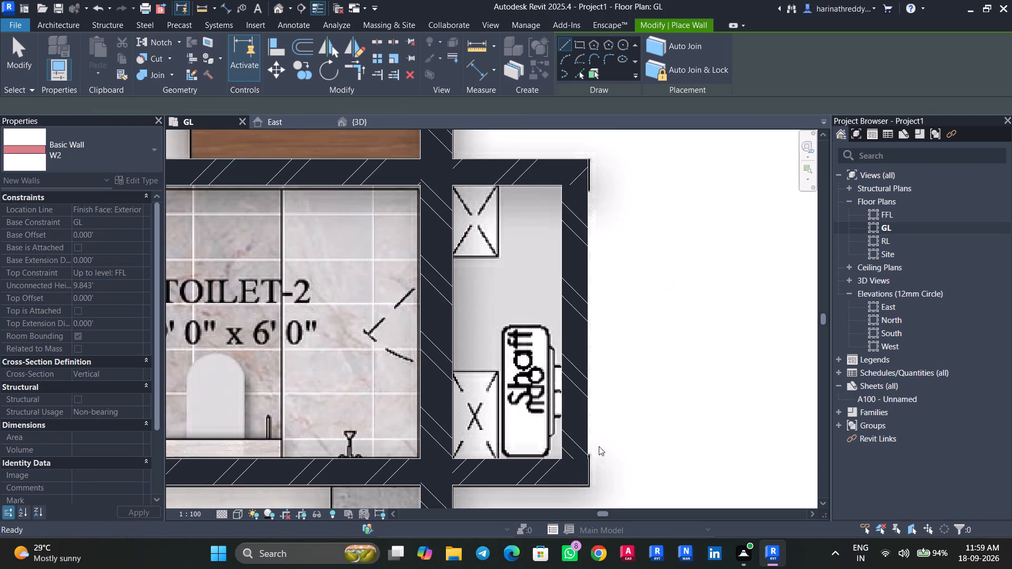
pyautogui.press('Escape')
pyautogui.click(581, 417)
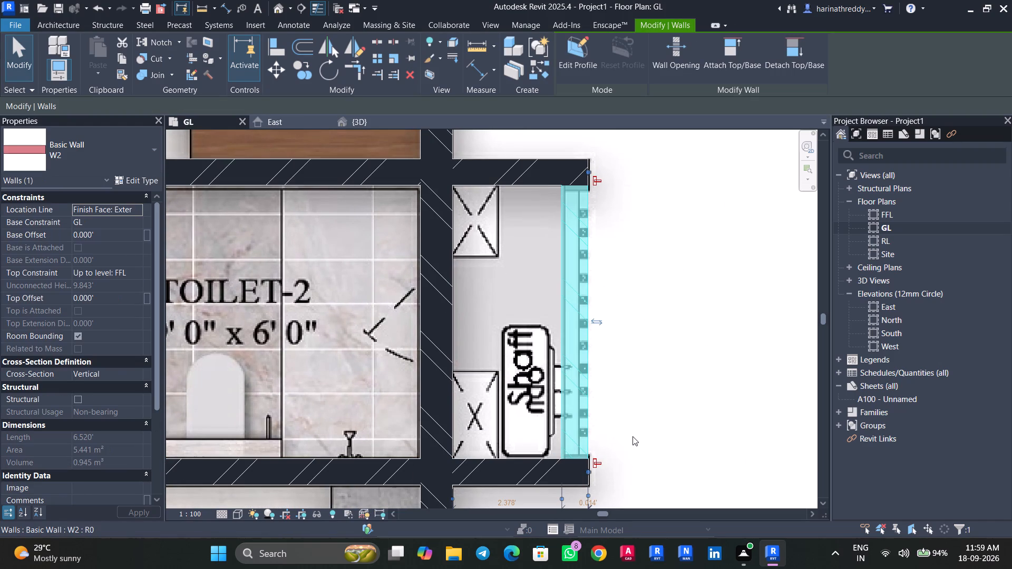
pyautogui.press('Escape')
# Nudge the W2 wall between BED ROOM-2 and TOILET-2 outward to line its shaft end up with the image.
pyautogui.scroll(10, 609, 178)
pyautogui.moveTo(607, 367); pyautogui.dragTo(608, 123, button='middle')
pyautogui.scroll(-2, 604, 152)
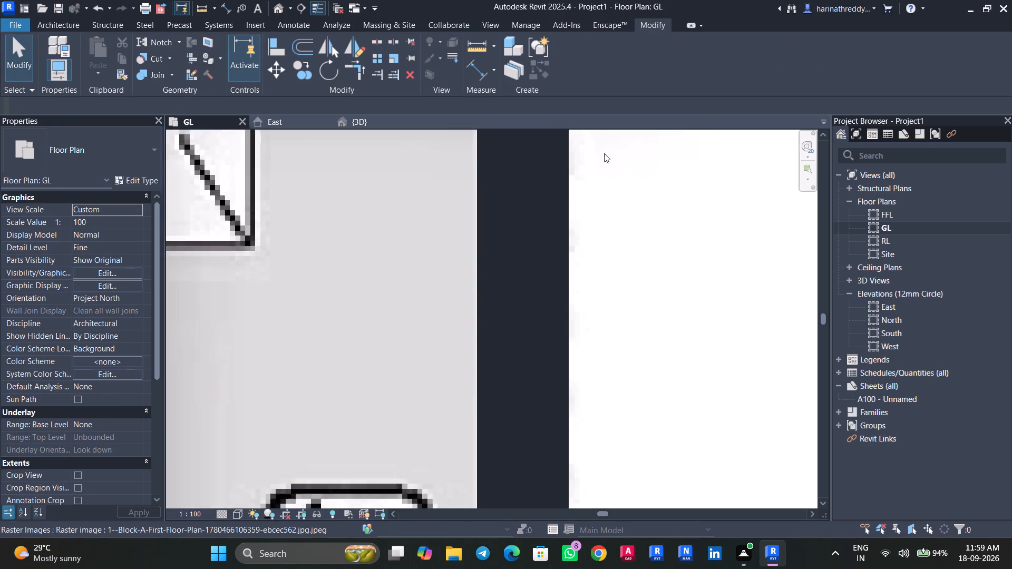
pyautogui.scroll(-6, 604, 153)
pyautogui.moveTo(607, 168); pyautogui.dragTo(609, 449, button='middle')
pyautogui.click(588, 351)
pyautogui.press('Right')
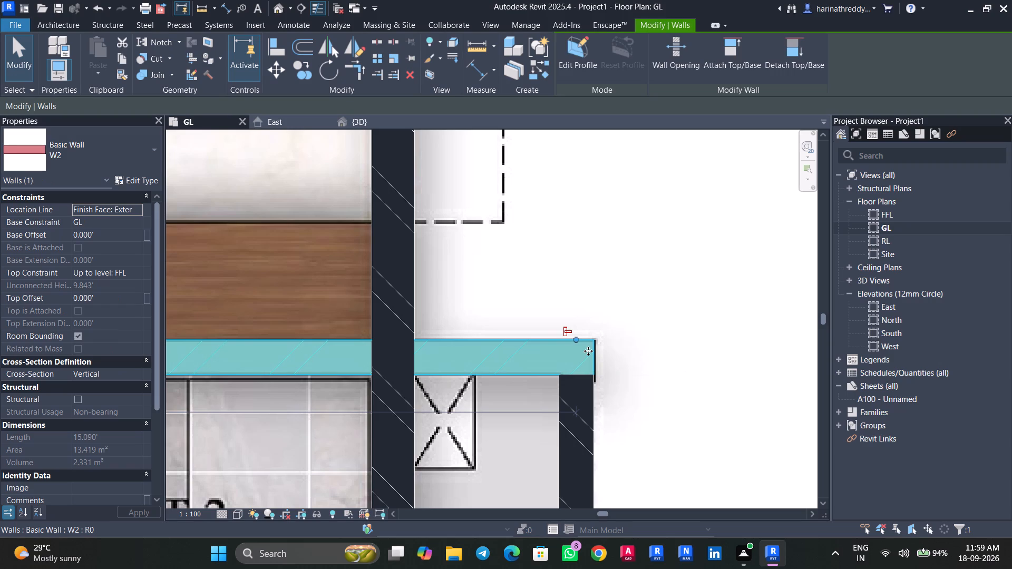
pyautogui.press('Right')
pyautogui.scroll(-1, 588, 351)
pyautogui.scroll(10, 588, 351)
pyautogui.press('Escape')
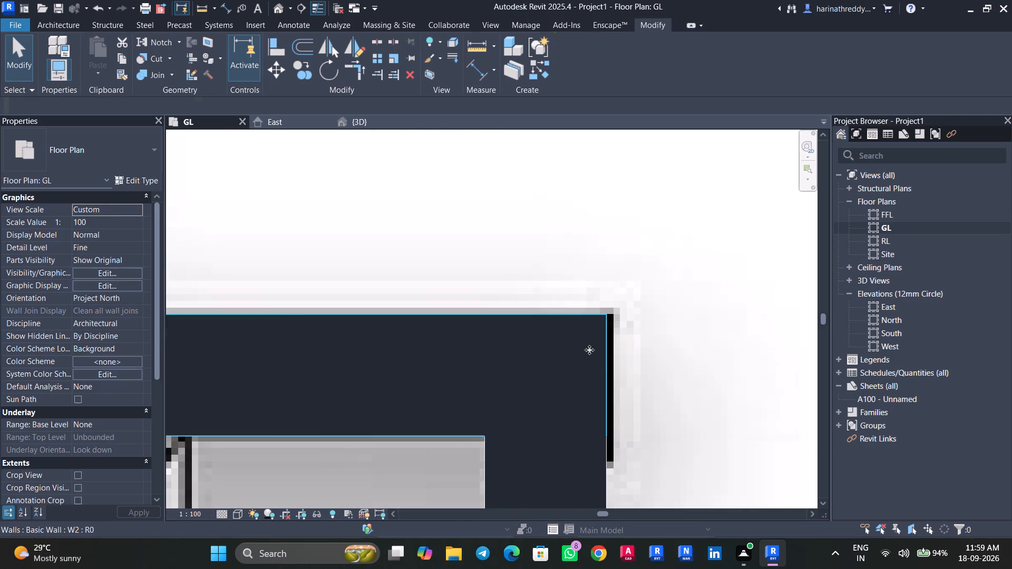
pyautogui.click(589, 350)
pyautogui.press('Right')
pyautogui.press('Right')
pyautogui.press('Right')
pyautogui.press('Right')
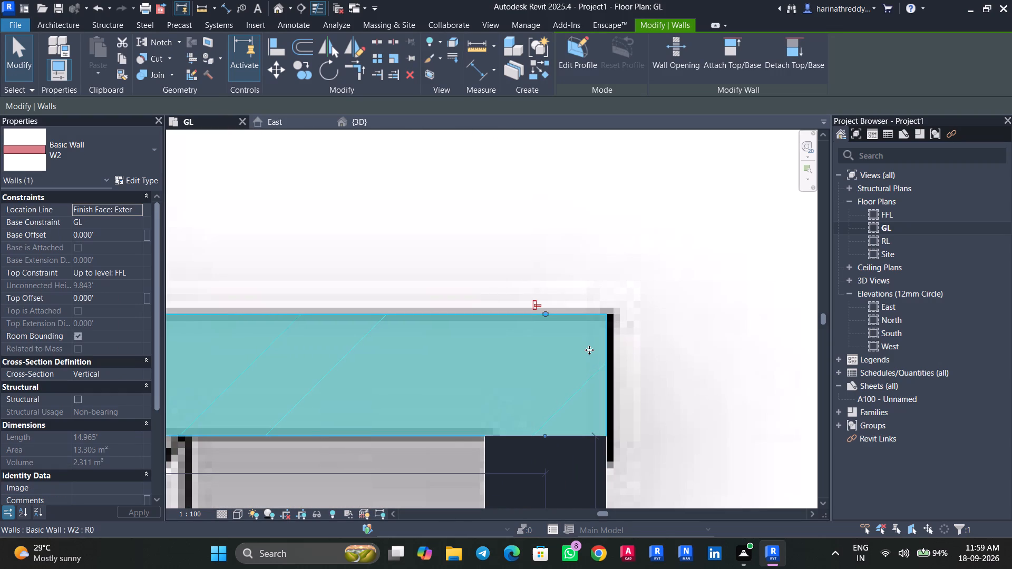
pyautogui.press('Escape')
# Nudge the shaft's outer W2 wall outward to match the image and check its kitchen-side corner.
pyautogui.click(561, 488)
pyautogui.press('Right')
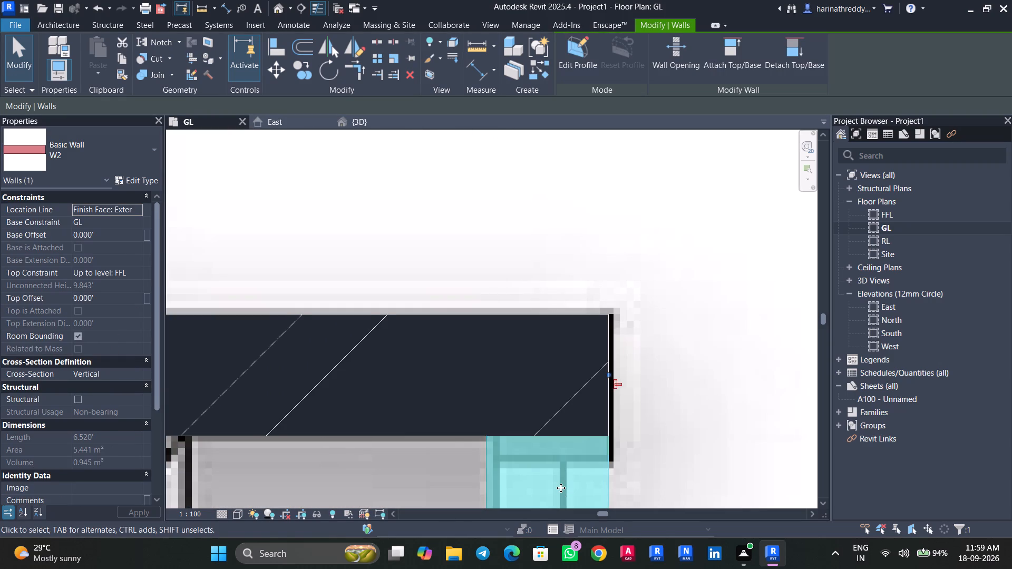
pyautogui.press('Right')
pyautogui.press('Right')
pyautogui.scroll(-5, 561, 486)
pyautogui.moveTo(601, 477); pyautogui.dragTo(608, 181, button='middle')
pyautogui.scroll(-5, 666, 349)
pyautogui.moveTo(666, 345); pyautogui.dragTo(634, 193, button='middle')
pyautogui.scroll(9, 593, 444)
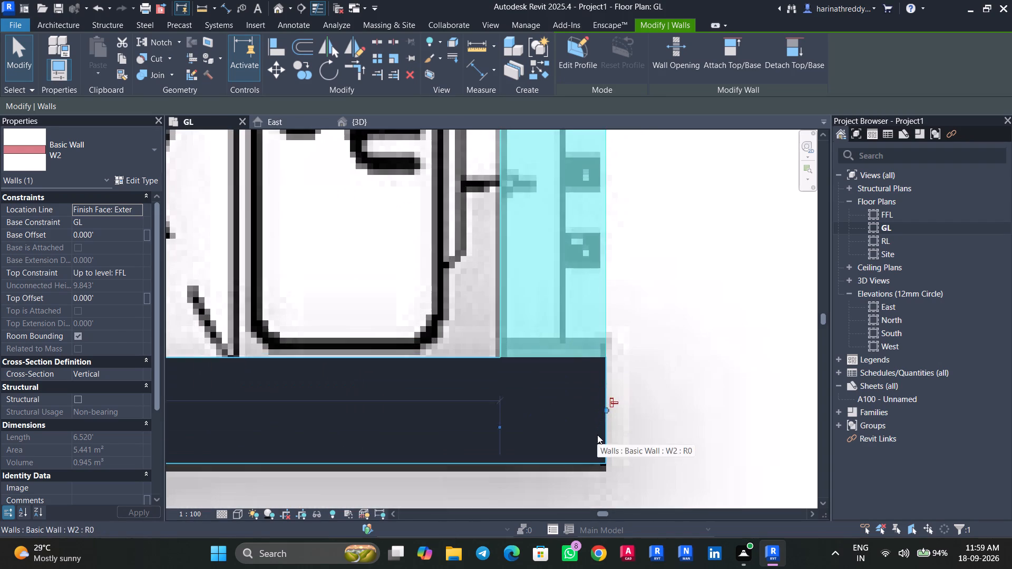
pyautogui.press('Escape')
# Split the shaft's outer W2 wall near both ends and delete the middle segment to leave the louvre side open.
pyautogui.scroll(-10, 682, 424)
pyautogui.write('SL')
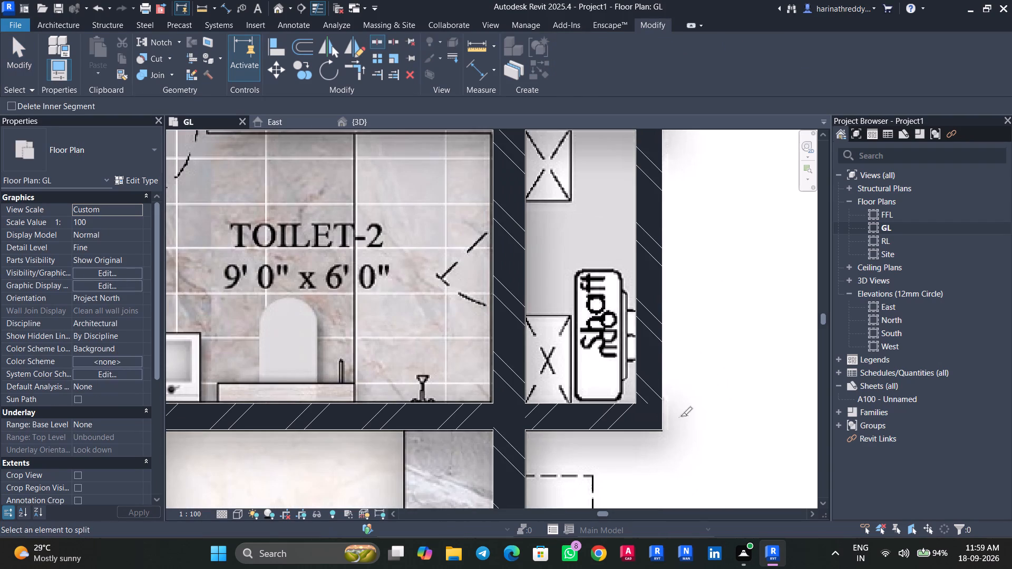
pyautogui.click(654, 392)
pyautogui.moveTo(676, 266); pyautogui.dragTo(706, 475, button='middle')
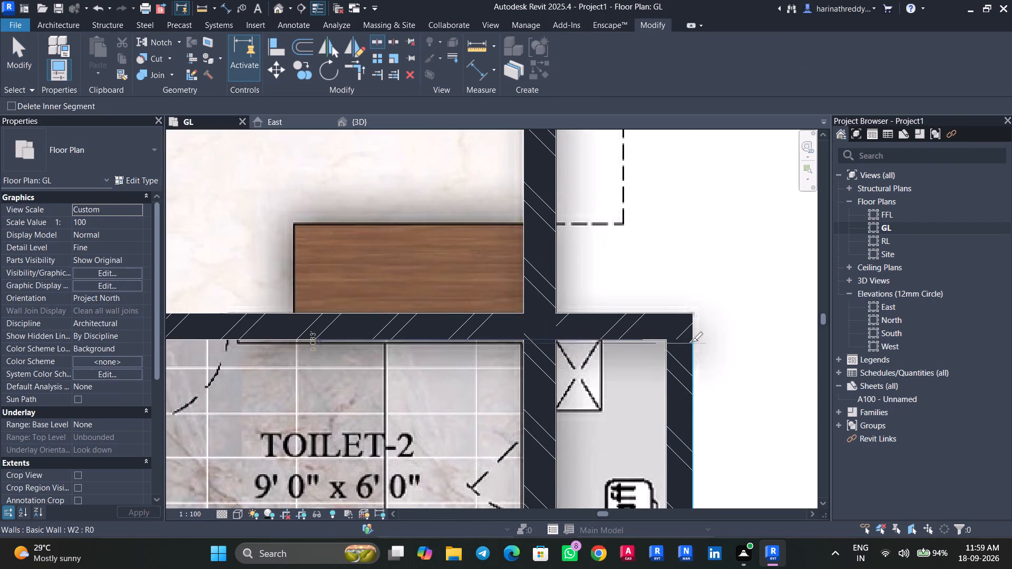
pyautogui.click(687, 348)
pyautogui.press('Escape')
pyautogui.press('Escape')
pyautogui.click(680, 394)
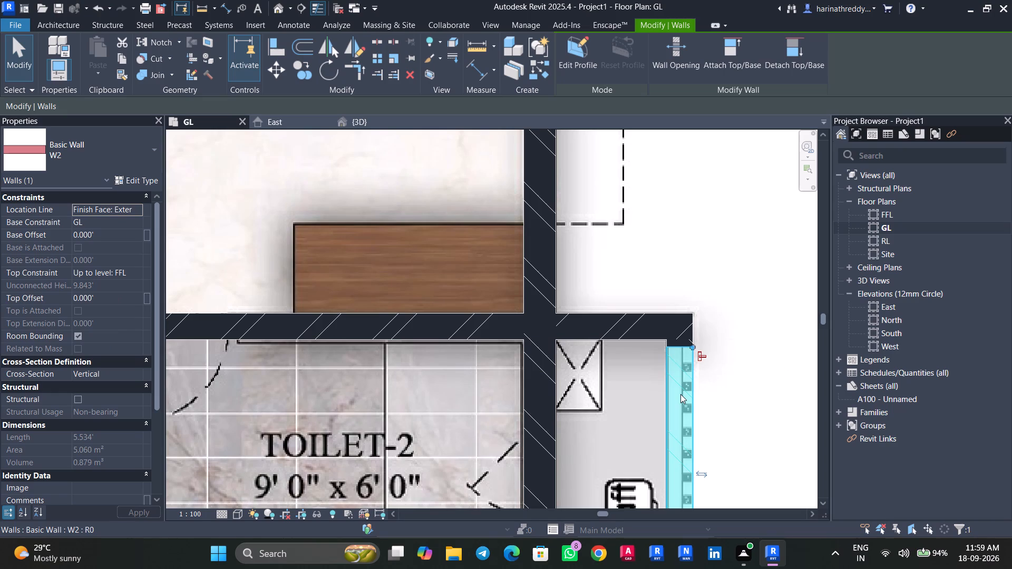
pyautogui.press('Delete')
# Nudge the short shaft stub at the BED ROOM-2 end toward the bedroom wall to match the image.
pyautogui.scroll(6, 679, 372)
pyautogui.click(674, 312)
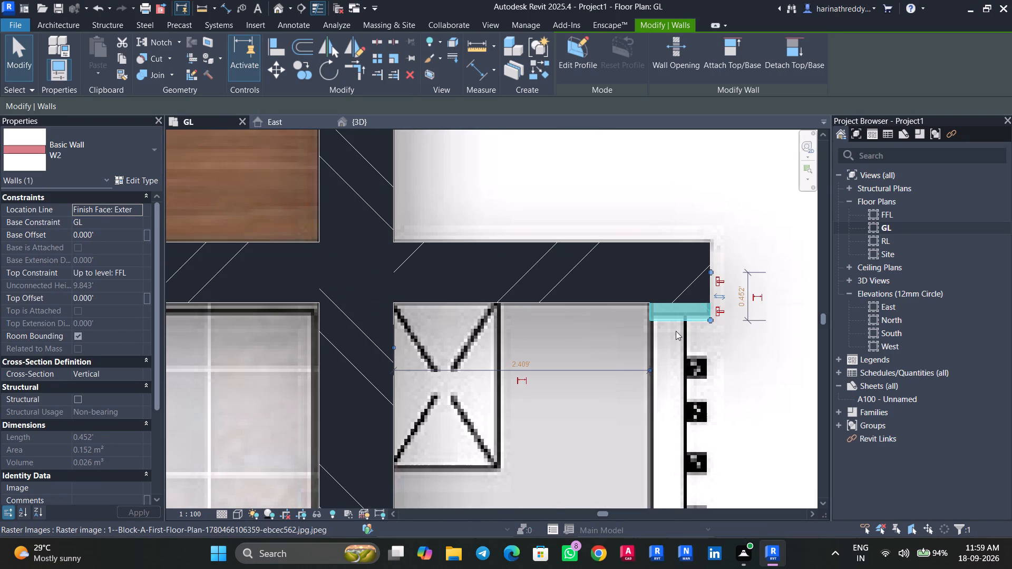
pyautogui.press('Up')
pyautogui.press('Up')
pyautogui.press('Up')
pyautogui.press('Down')
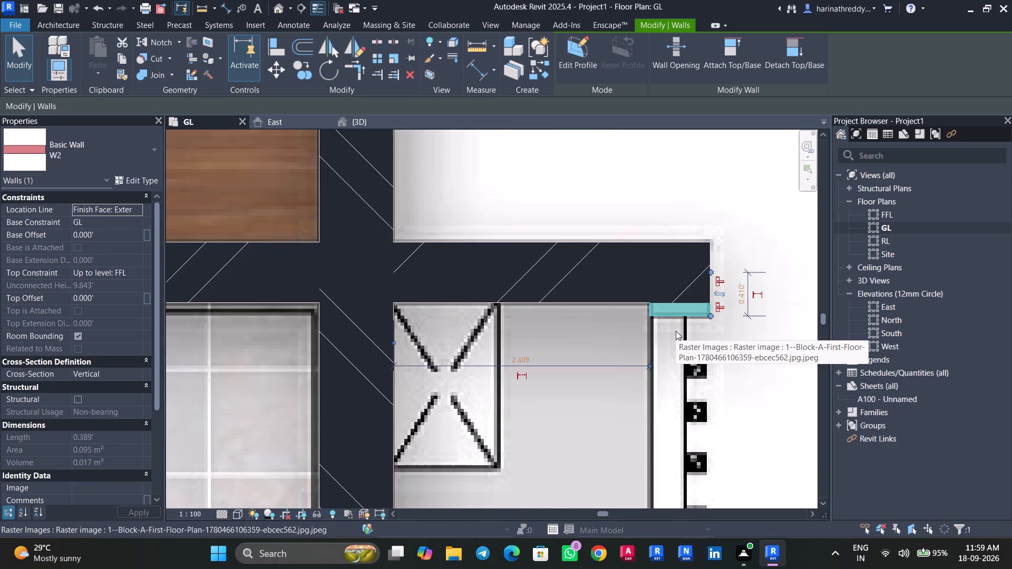
pyautogui.press('Escape')
# Nudge the short shaft stub at the kitchen end toward the kitchen wall to match the image.
pyautogui.scroll(-10, 667, 351)
pyautogui.moveTo(682, 391); pyautogui.dragTo(628, 170, button='middle')
pyautogui.scroll(3, 616, 242)
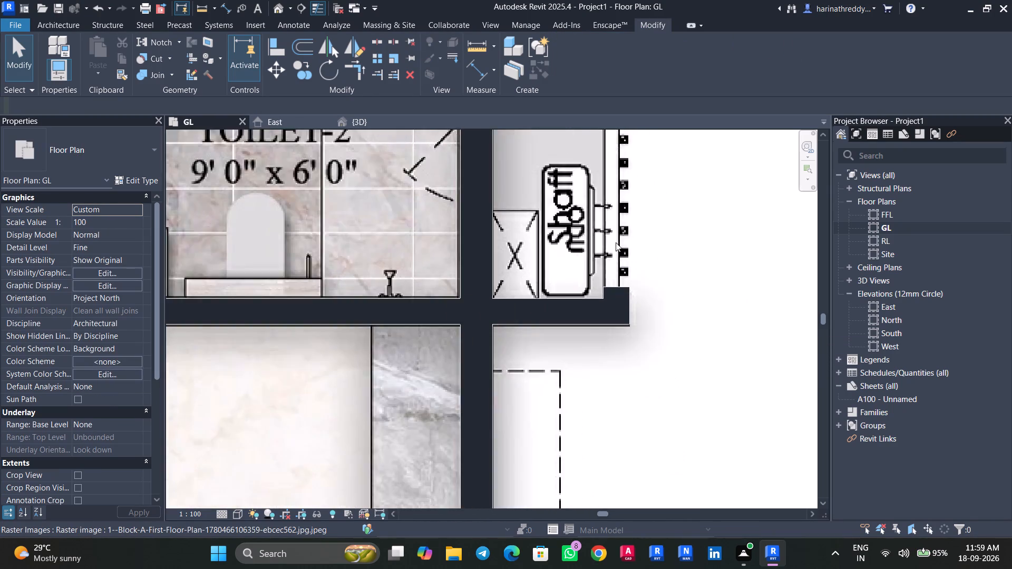
pyautogui.scroll(9, 616, 242)
pyautogui.click(596, 333)
pyautogui.press('Down')
pyautogui.press('Down')
pyautogui.press('Down')
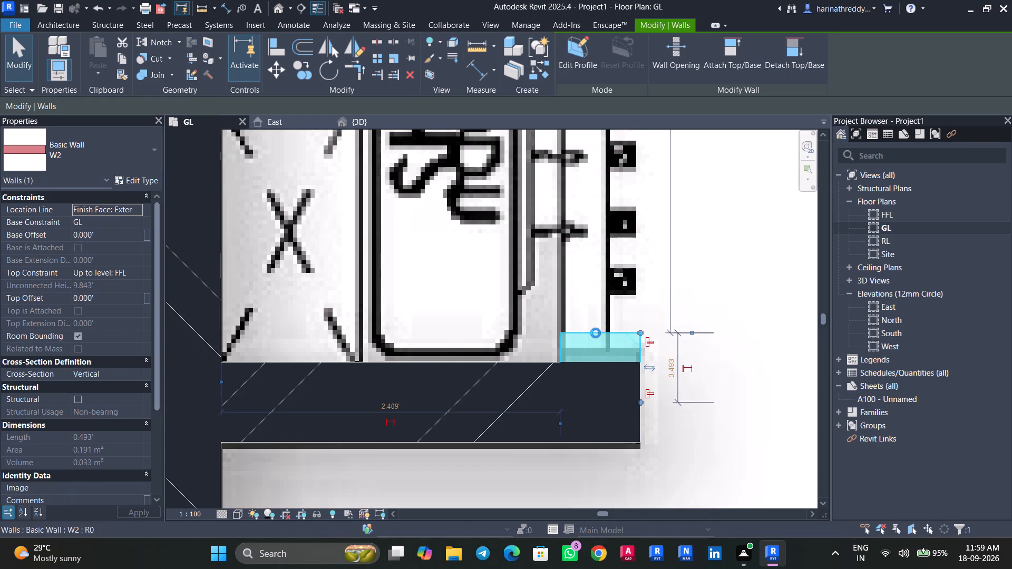
pyautogui.press('Down')
pyautogui.press('Down')
pyautogui.press('Down')
pyautogui.press('Down')
pyautogui.press('Escape')
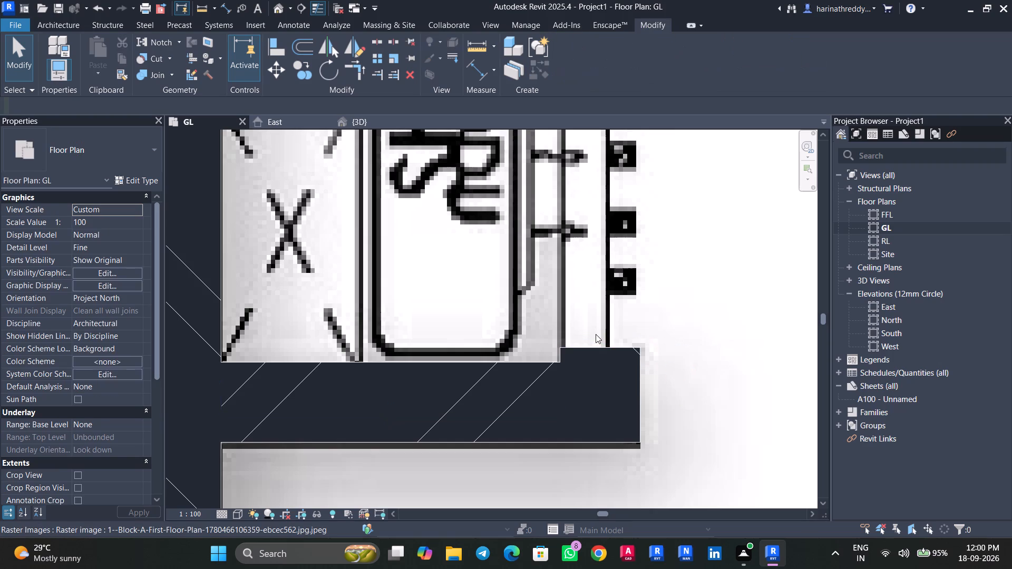
# Nudge the W2 wall between TOILET-2 and the kitchen slightly toward the kitchen.
pyautogui.scroll(-3, 596, 333)
pyautogui.click(557, 401)
pyautogui.press('Down')
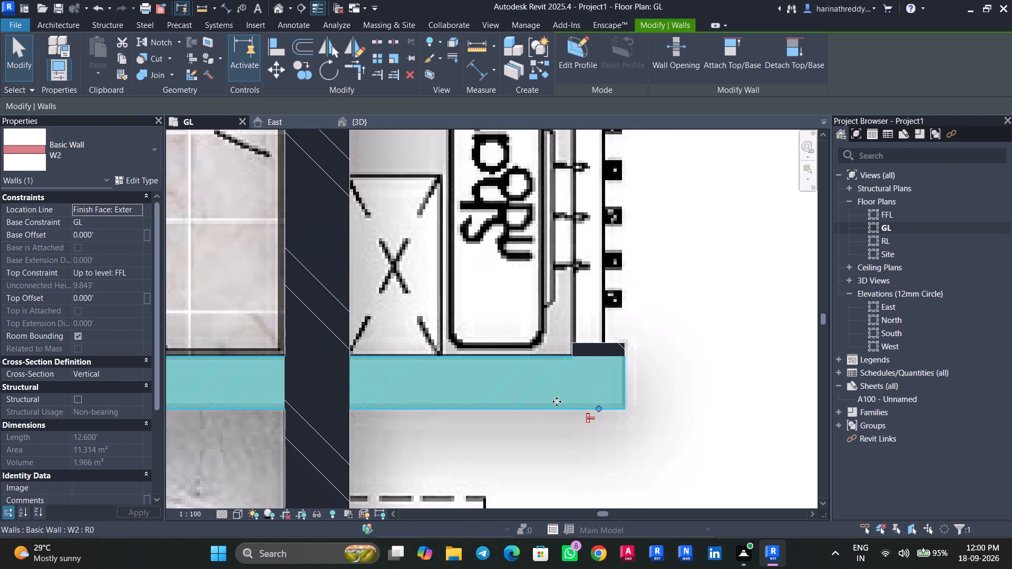
pyautogui.scroll(-8, 562, 400)
pyautogui.press('Escape')
pyautogui.scroll(-2, 616, 417)
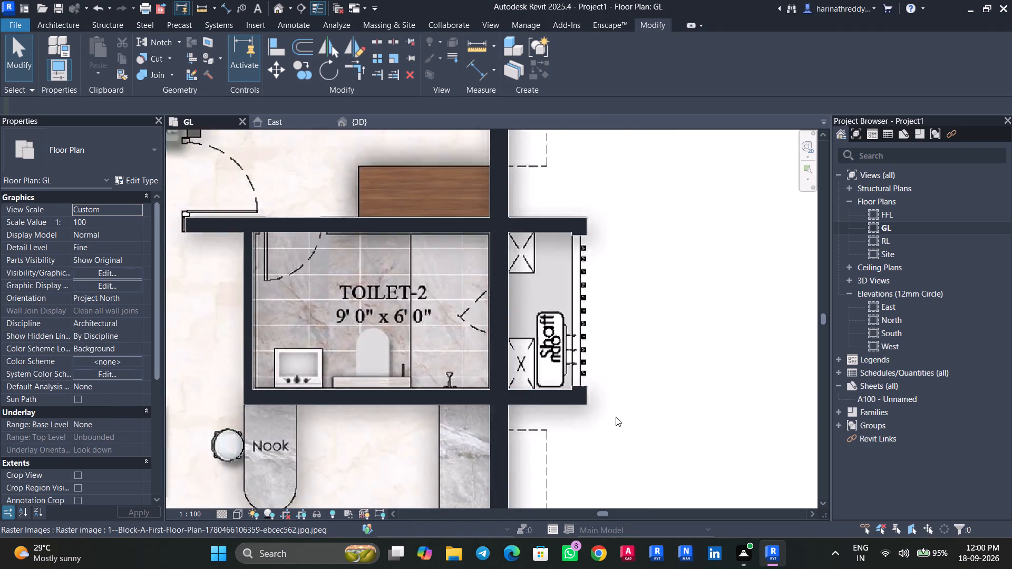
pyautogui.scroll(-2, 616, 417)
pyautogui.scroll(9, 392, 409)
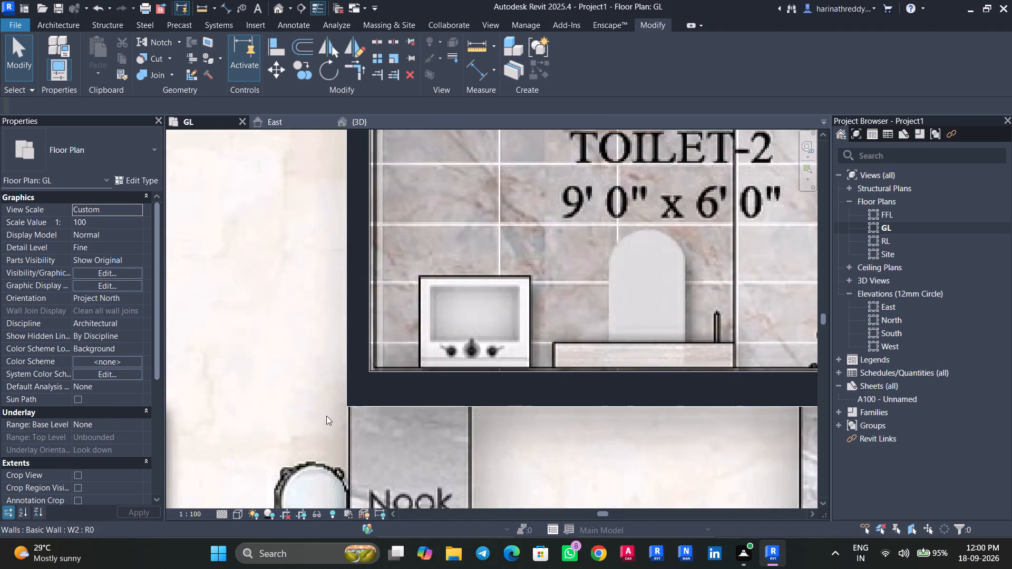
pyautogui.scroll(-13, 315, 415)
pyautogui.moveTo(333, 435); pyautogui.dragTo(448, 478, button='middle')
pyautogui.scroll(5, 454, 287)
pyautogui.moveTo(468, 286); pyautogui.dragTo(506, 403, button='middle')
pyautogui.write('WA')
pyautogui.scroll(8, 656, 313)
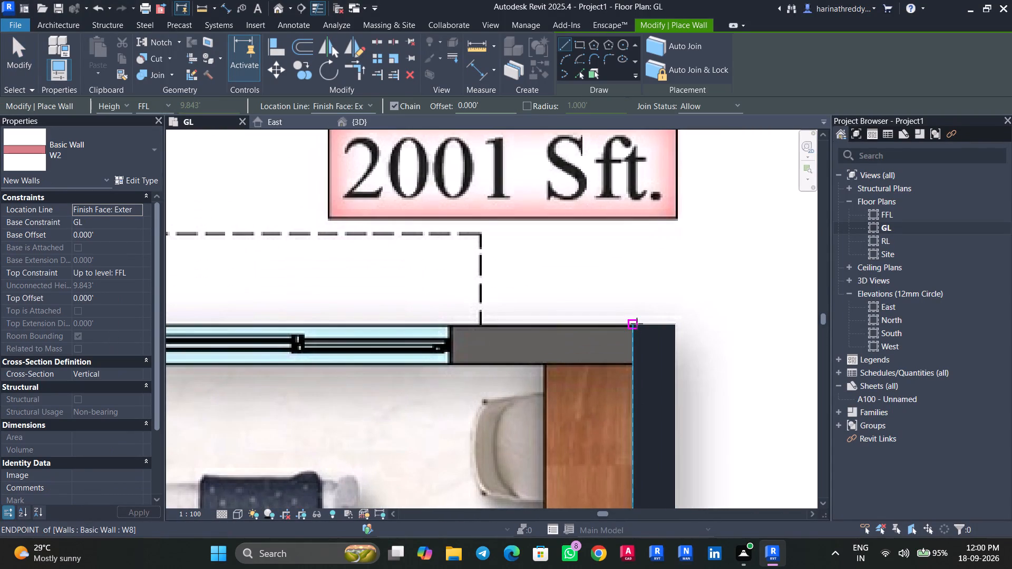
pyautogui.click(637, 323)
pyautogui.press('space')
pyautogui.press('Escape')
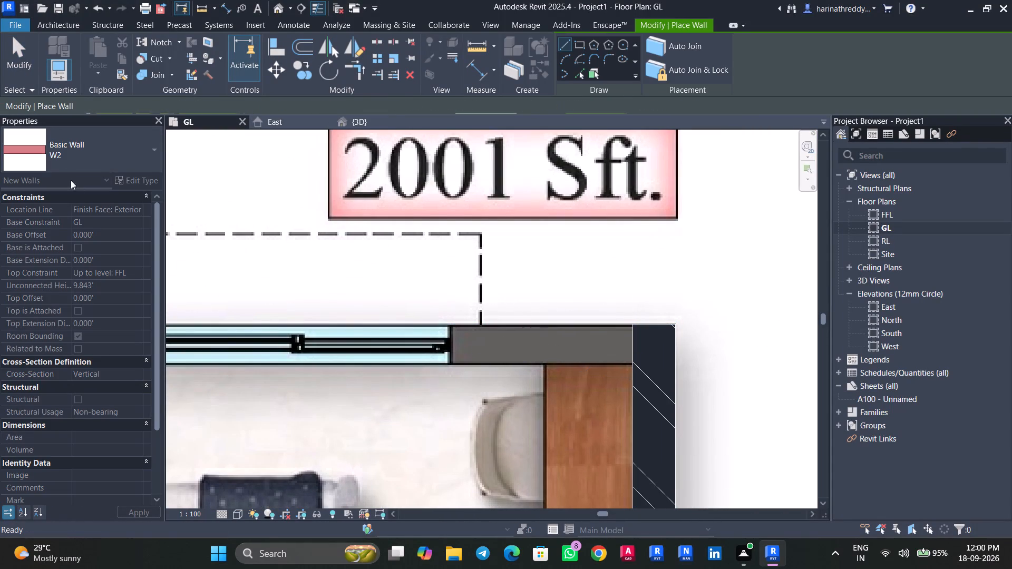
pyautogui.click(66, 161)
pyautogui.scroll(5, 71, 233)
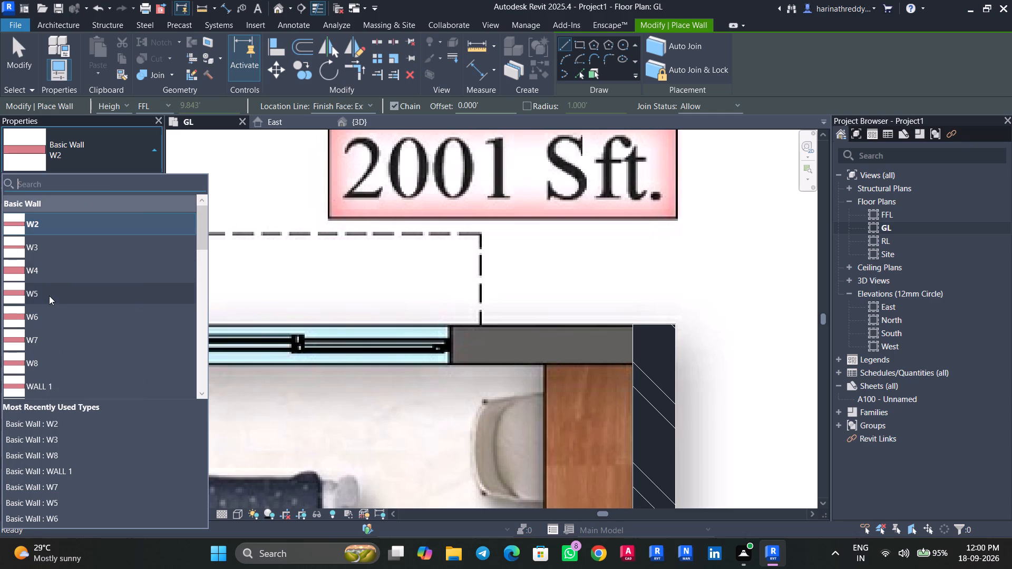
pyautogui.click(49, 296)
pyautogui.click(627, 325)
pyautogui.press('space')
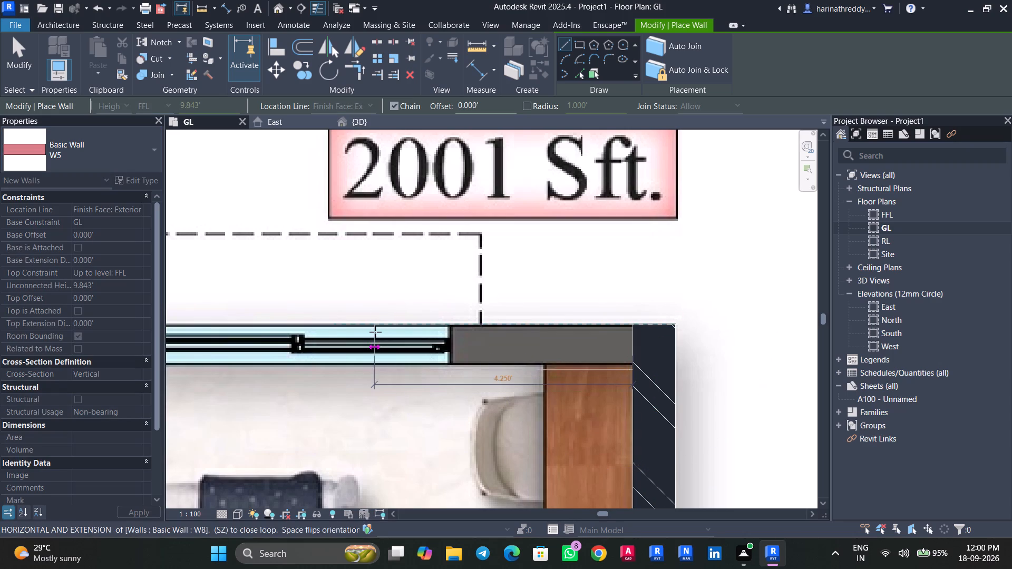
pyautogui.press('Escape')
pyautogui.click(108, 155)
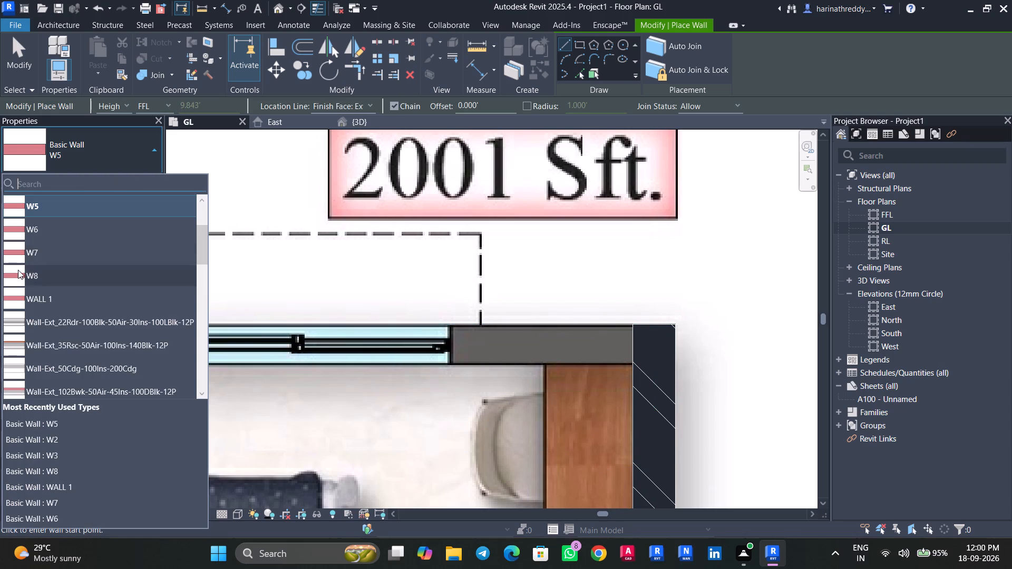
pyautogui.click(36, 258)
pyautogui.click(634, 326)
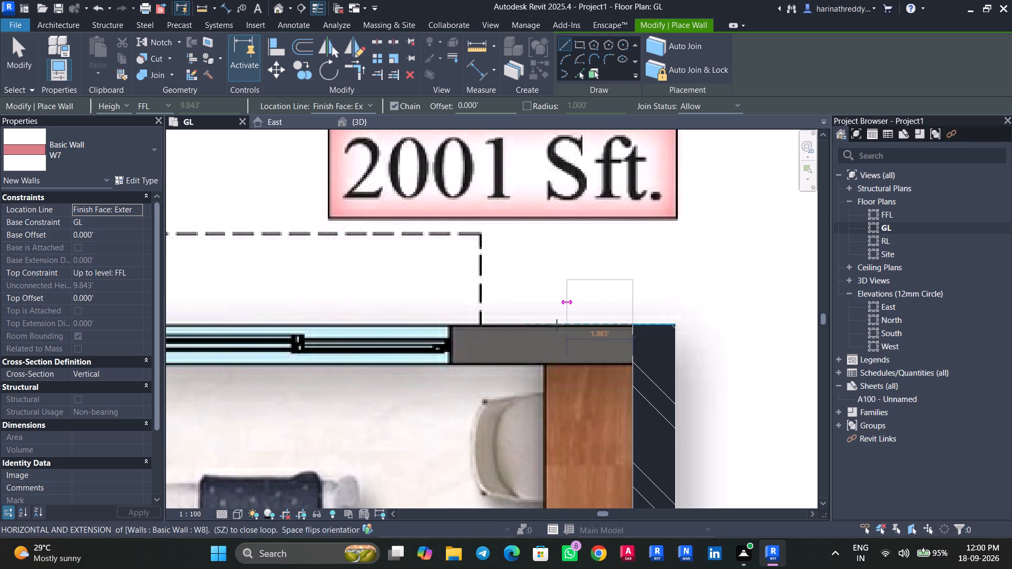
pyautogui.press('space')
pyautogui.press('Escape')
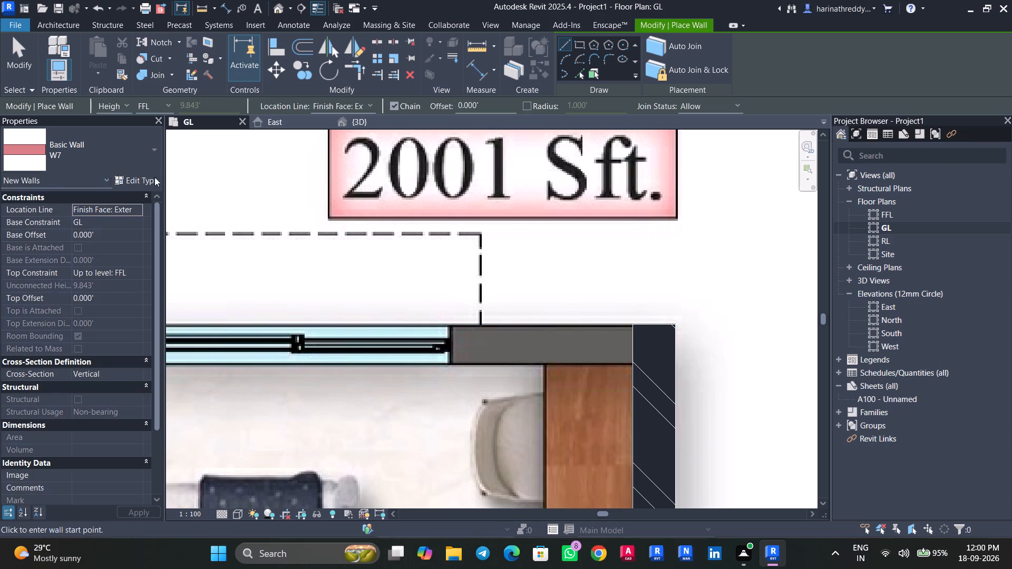
# Draw a WALL 1 wall about 11.85 ft long along the bedroom's window side, from the outer W8 wall's corner to the balcony corner.
pyautogui.click(130, 156)
pyautogui.scroll(4, 56, 250)
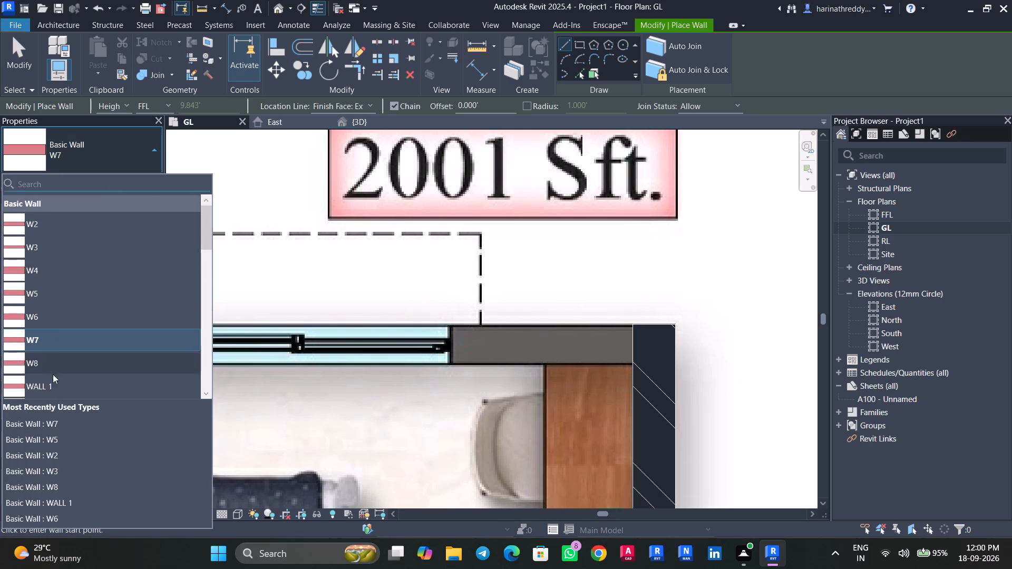
pyautogui.click(53, 385)
pyautogui.click(629, 323)
pyautogui.press('space')
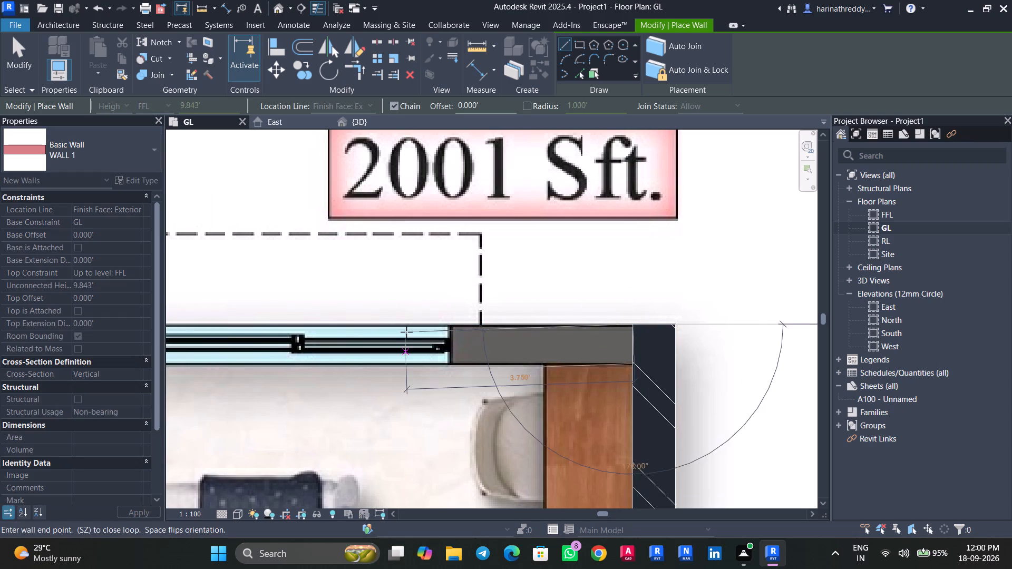
pyautogui.moveTo(353, 321); pyautogui.dragTo(621, 327, button='middle')
pyautogui.moveTo(422, 325); pyautogui.dragTo(477, 336, button='middle')
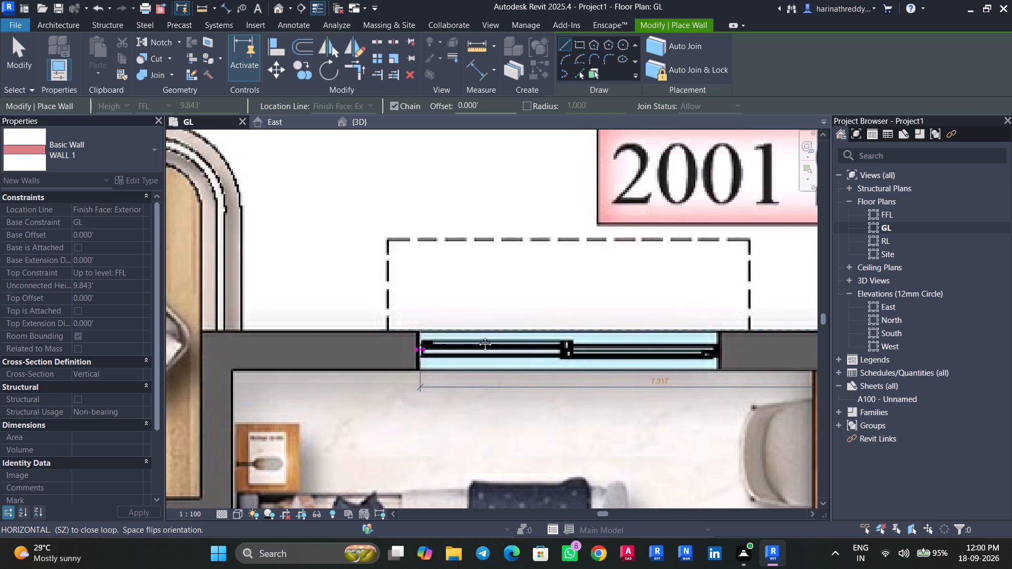
pyautogui.moveTo(477, 336); pyautogui.dragTo(591, 337, button='middle')
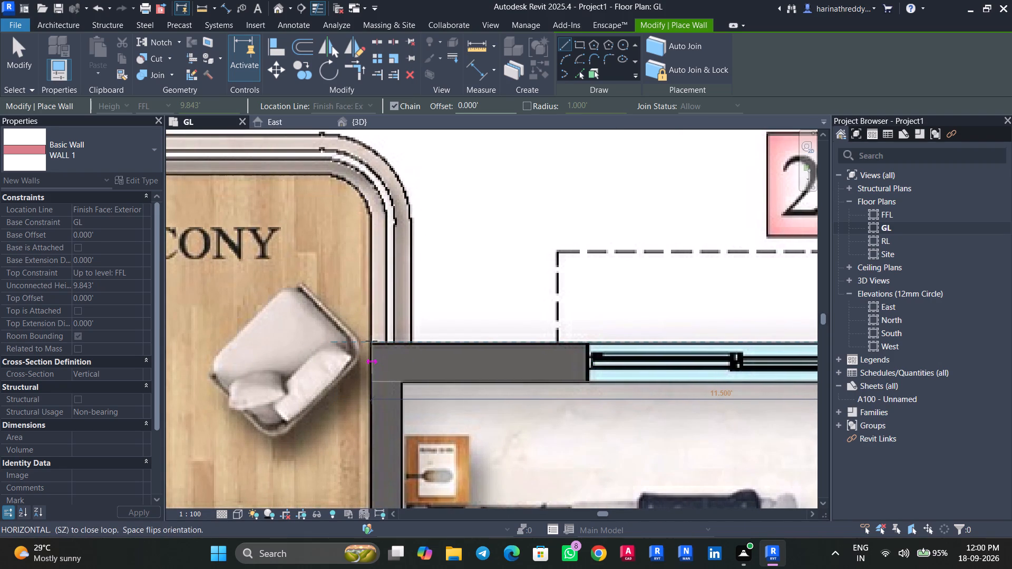
pyautogui.click(371, 341)
pyautogui.press('Escape')
pyautogui.press('Escape')
pyautogui.press('Escape')
pyautogui.click(376, 370)
pyautogui.scroll(4, 377, 370)
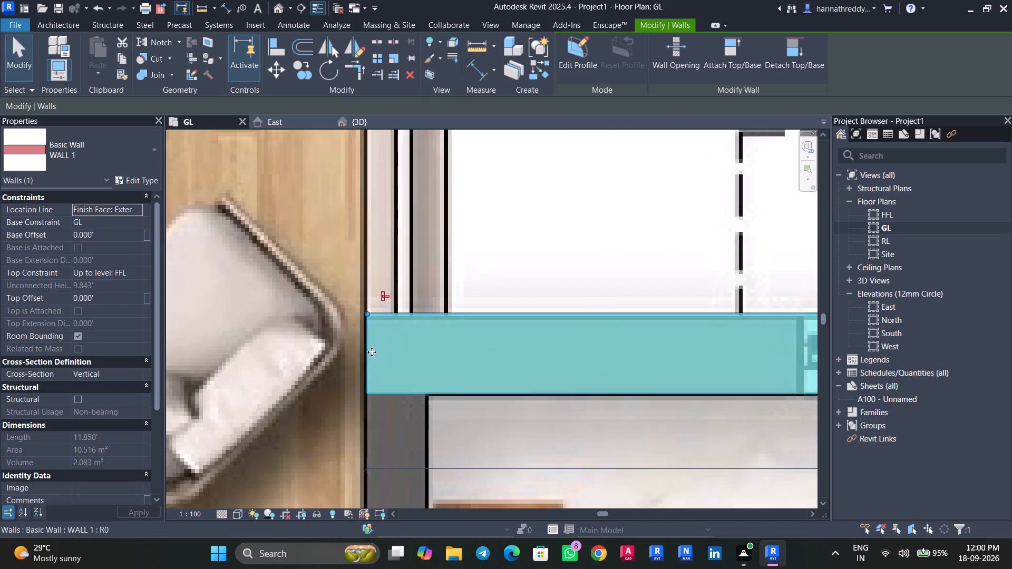
pyautogui.scroll(5, 372, 352)
pyautogui.scroll(-11, 372, 345)
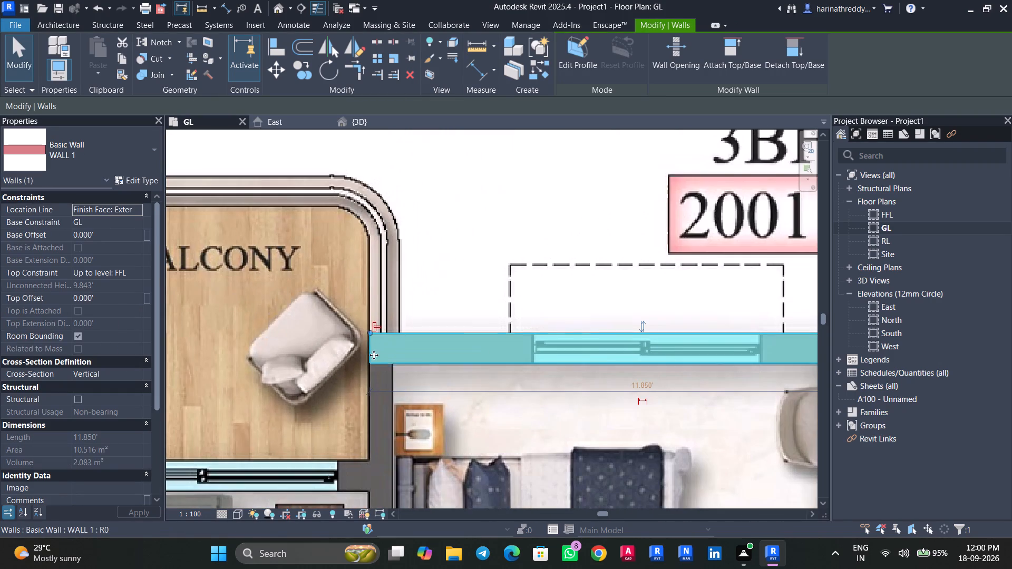
pyautogui.moveTo(387, 372); pyautogui.dragTo(394, 268, button='middle')
pyautogui.press('Escape')
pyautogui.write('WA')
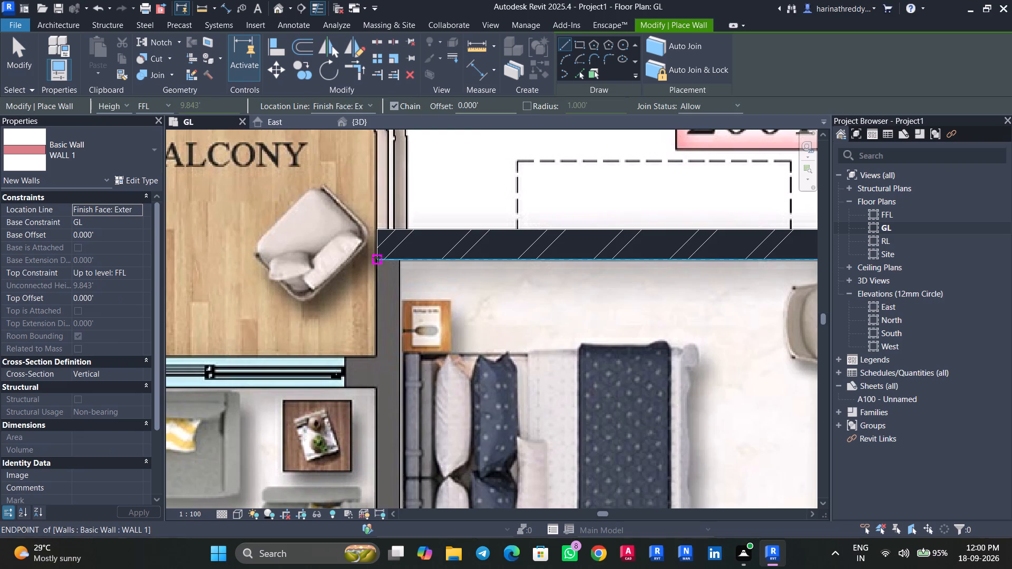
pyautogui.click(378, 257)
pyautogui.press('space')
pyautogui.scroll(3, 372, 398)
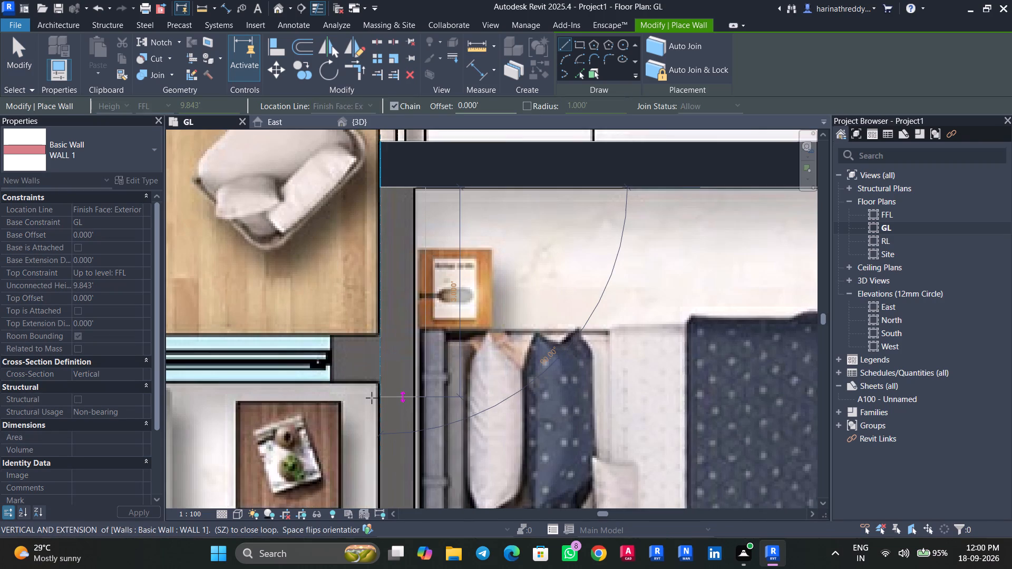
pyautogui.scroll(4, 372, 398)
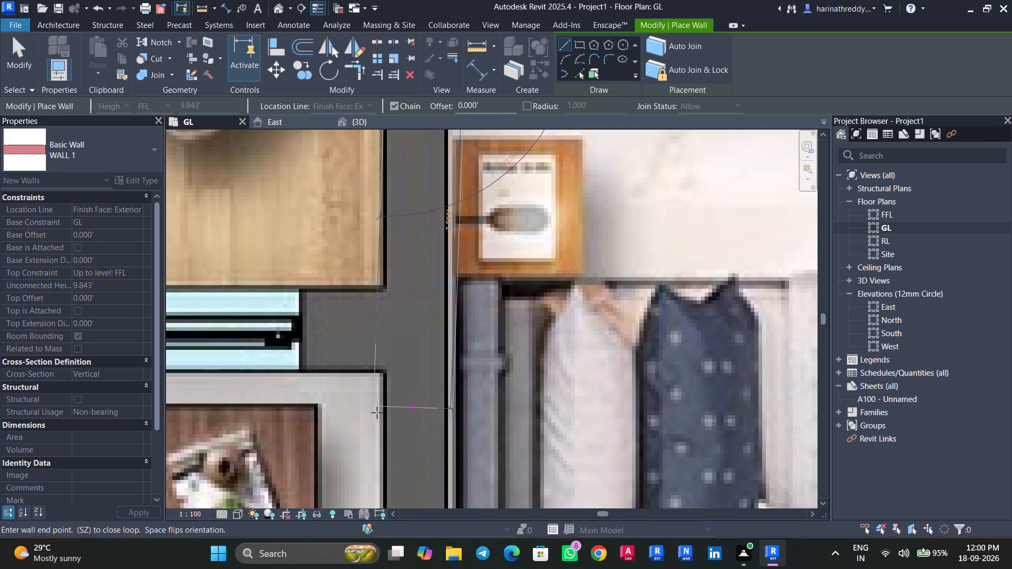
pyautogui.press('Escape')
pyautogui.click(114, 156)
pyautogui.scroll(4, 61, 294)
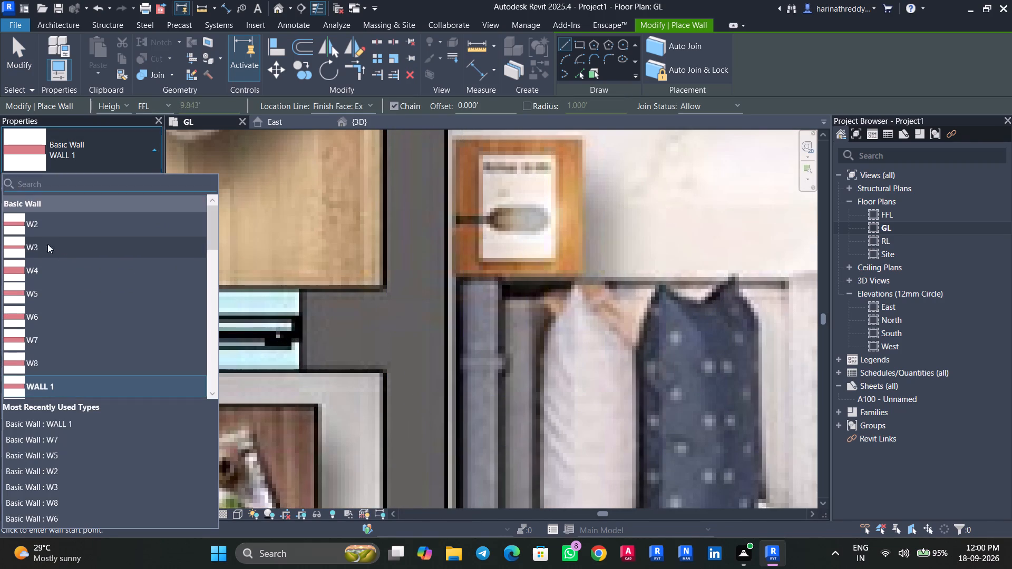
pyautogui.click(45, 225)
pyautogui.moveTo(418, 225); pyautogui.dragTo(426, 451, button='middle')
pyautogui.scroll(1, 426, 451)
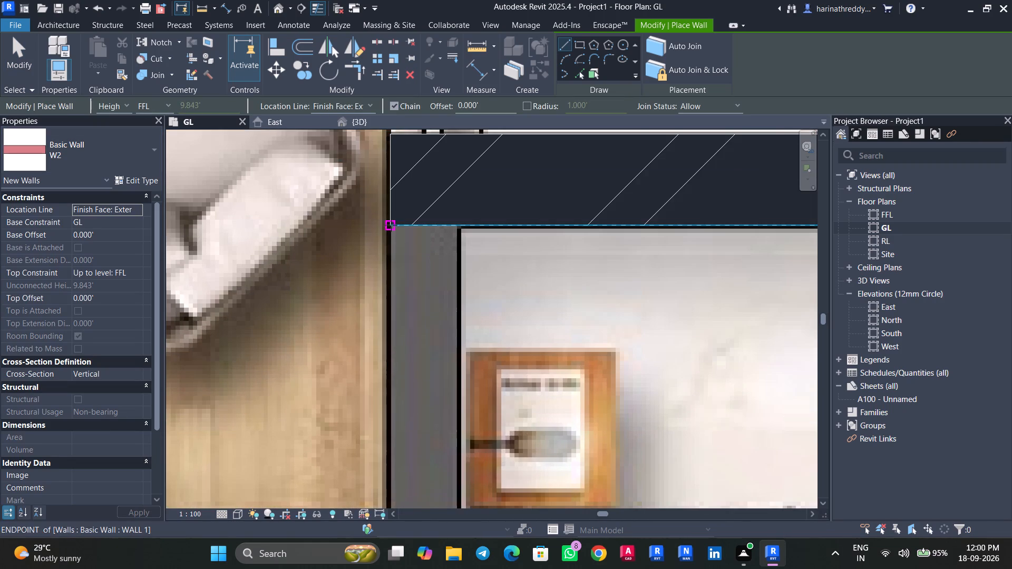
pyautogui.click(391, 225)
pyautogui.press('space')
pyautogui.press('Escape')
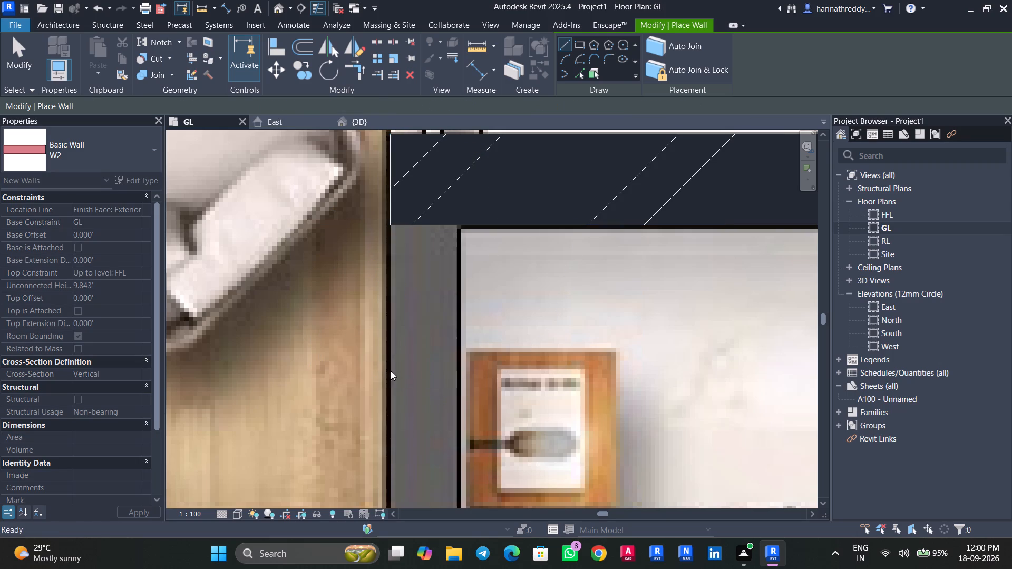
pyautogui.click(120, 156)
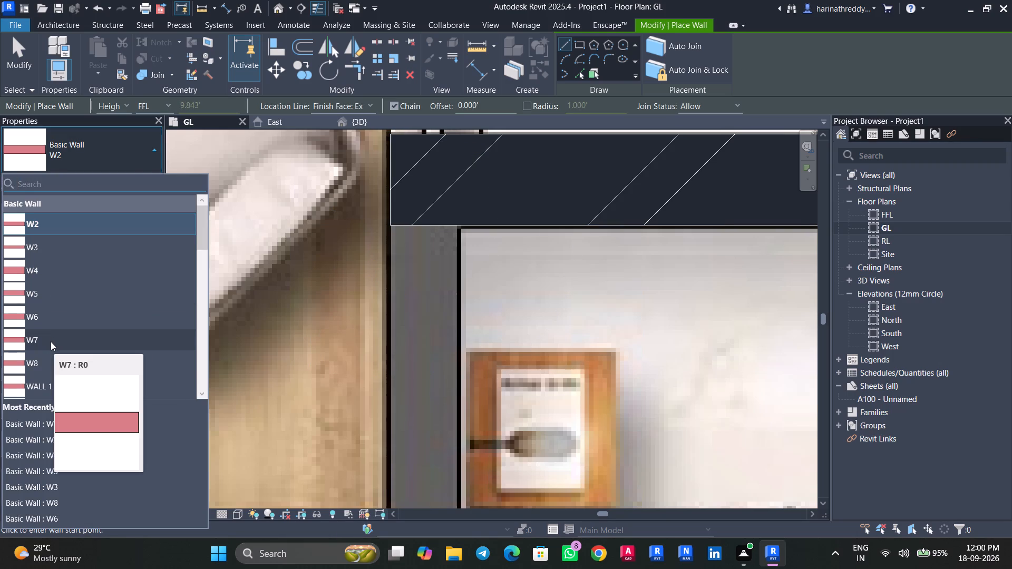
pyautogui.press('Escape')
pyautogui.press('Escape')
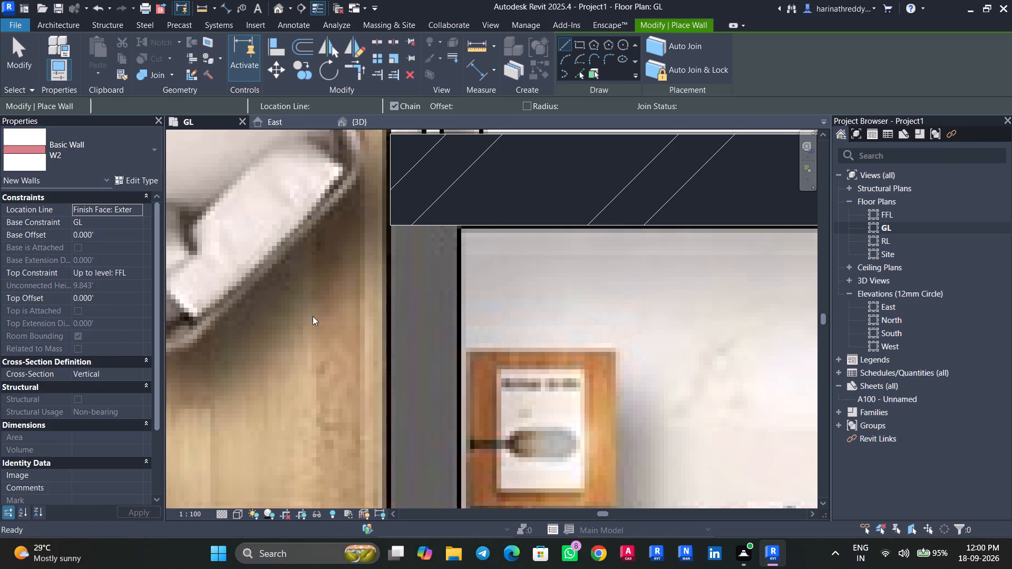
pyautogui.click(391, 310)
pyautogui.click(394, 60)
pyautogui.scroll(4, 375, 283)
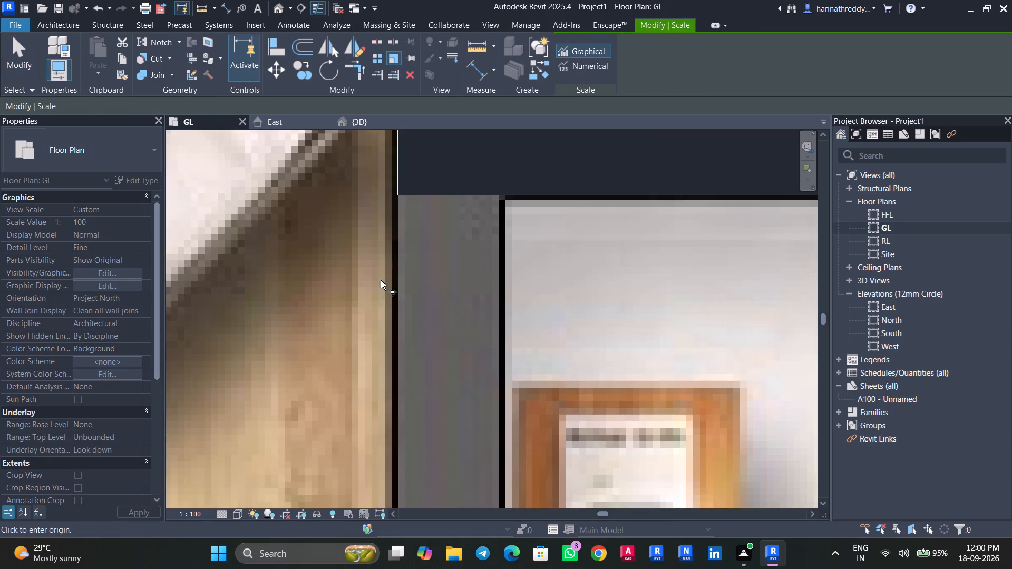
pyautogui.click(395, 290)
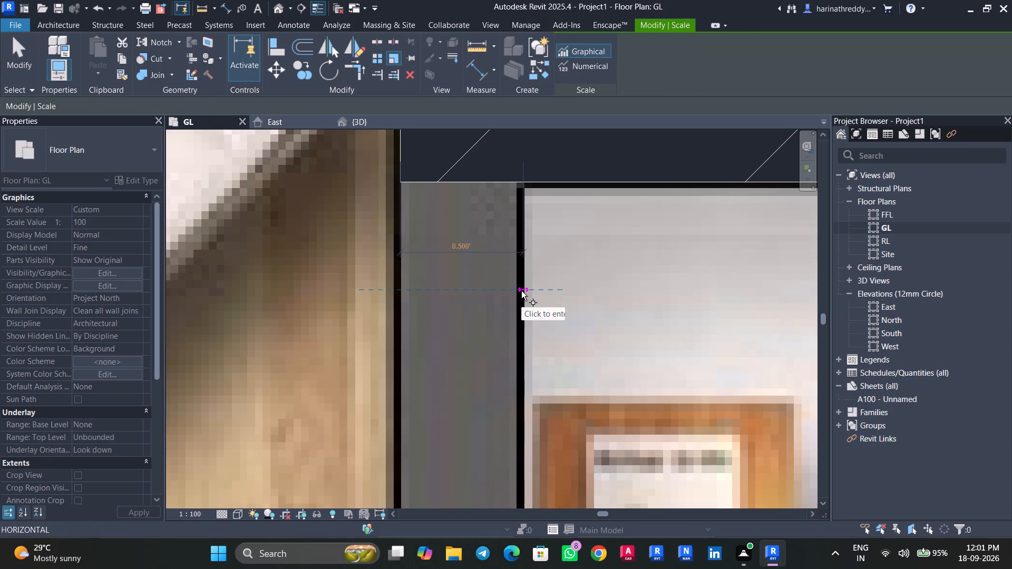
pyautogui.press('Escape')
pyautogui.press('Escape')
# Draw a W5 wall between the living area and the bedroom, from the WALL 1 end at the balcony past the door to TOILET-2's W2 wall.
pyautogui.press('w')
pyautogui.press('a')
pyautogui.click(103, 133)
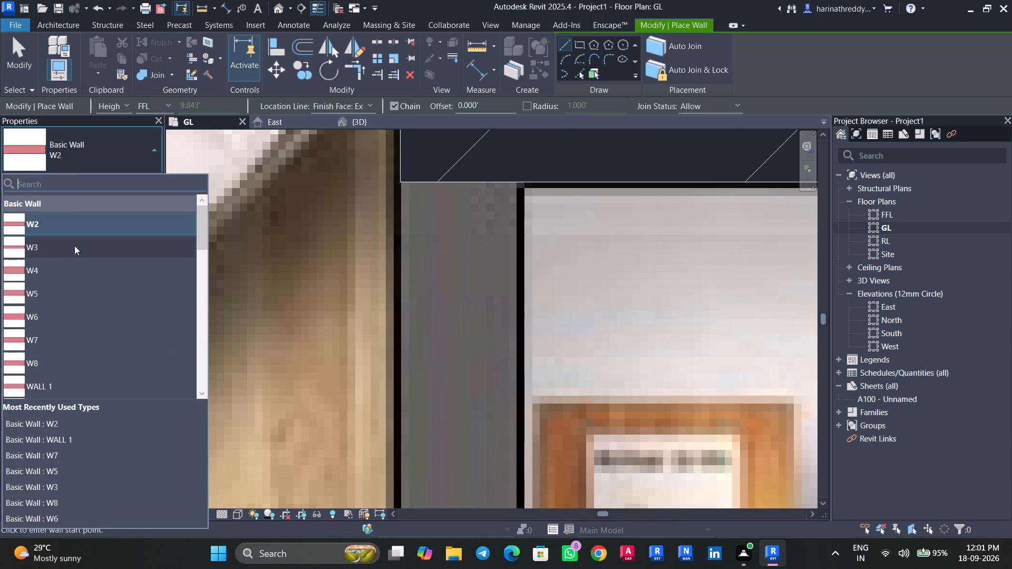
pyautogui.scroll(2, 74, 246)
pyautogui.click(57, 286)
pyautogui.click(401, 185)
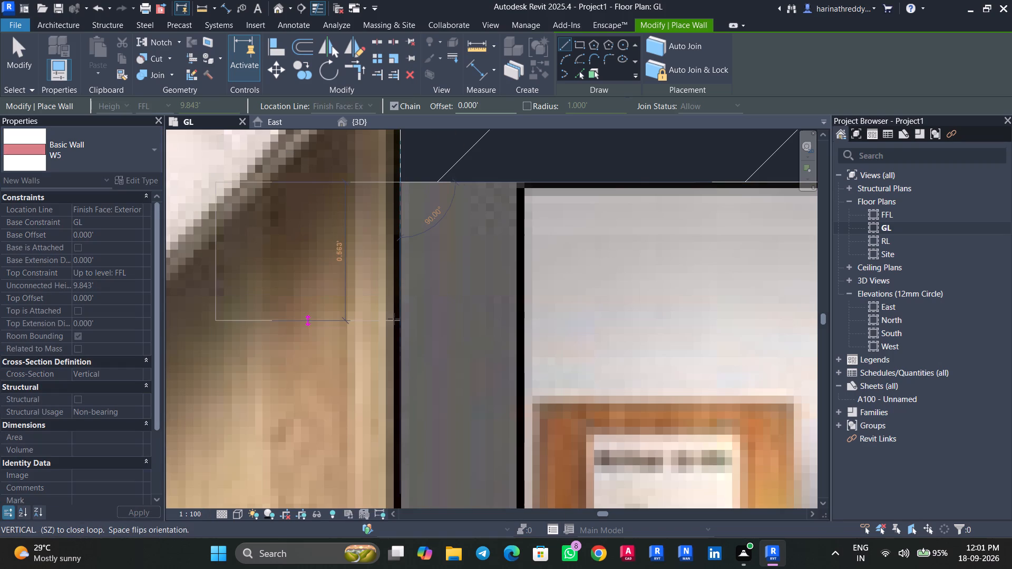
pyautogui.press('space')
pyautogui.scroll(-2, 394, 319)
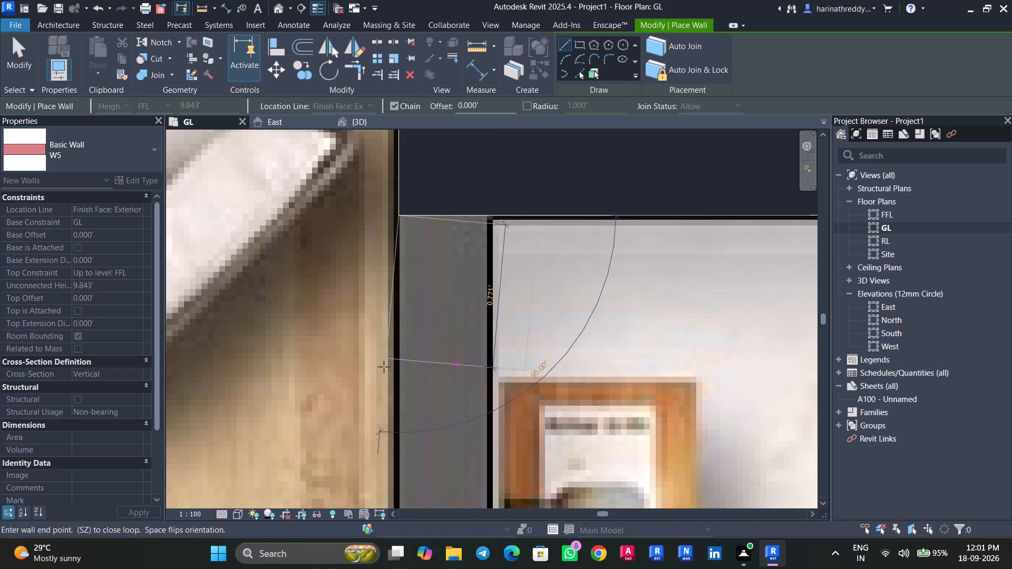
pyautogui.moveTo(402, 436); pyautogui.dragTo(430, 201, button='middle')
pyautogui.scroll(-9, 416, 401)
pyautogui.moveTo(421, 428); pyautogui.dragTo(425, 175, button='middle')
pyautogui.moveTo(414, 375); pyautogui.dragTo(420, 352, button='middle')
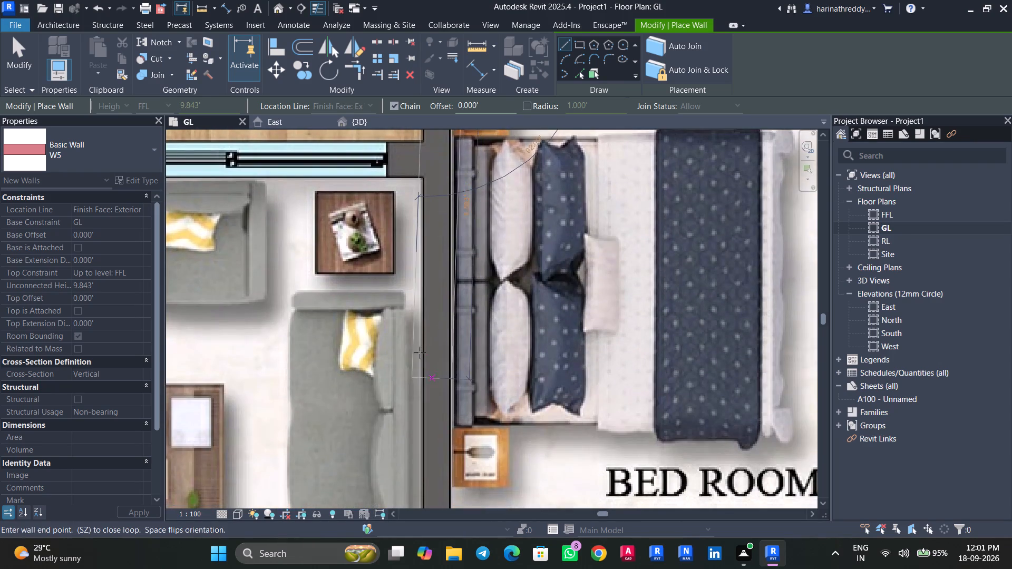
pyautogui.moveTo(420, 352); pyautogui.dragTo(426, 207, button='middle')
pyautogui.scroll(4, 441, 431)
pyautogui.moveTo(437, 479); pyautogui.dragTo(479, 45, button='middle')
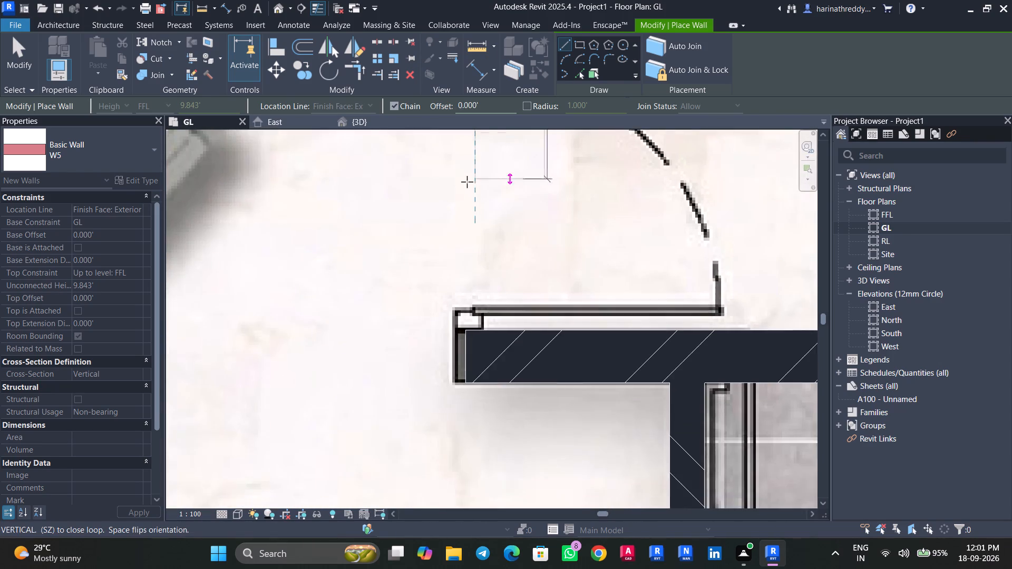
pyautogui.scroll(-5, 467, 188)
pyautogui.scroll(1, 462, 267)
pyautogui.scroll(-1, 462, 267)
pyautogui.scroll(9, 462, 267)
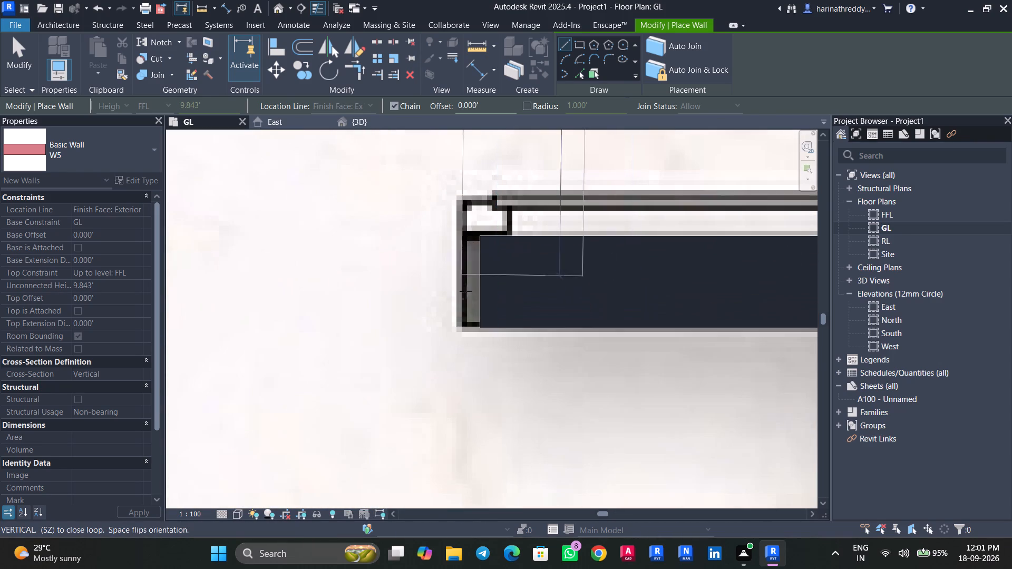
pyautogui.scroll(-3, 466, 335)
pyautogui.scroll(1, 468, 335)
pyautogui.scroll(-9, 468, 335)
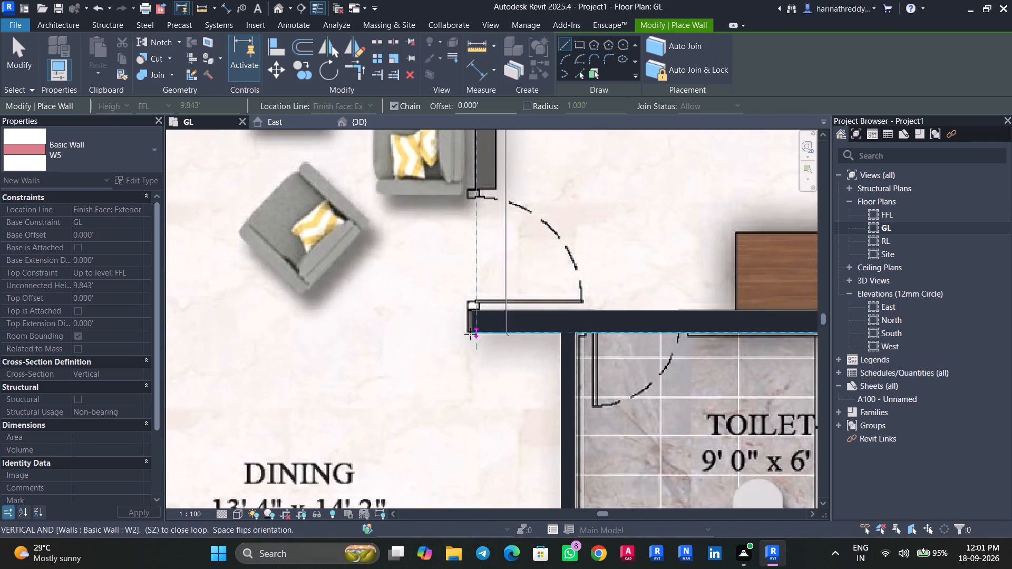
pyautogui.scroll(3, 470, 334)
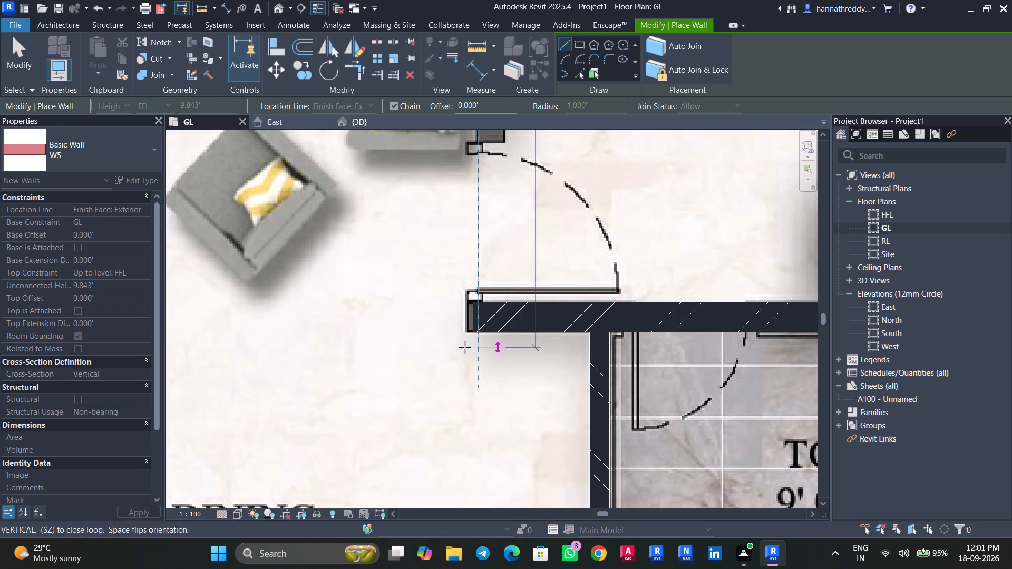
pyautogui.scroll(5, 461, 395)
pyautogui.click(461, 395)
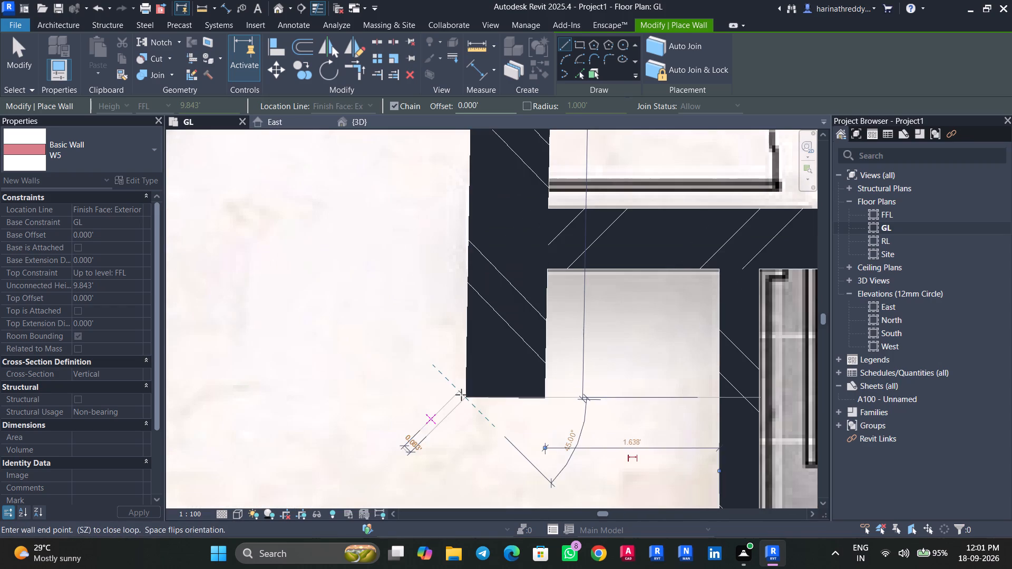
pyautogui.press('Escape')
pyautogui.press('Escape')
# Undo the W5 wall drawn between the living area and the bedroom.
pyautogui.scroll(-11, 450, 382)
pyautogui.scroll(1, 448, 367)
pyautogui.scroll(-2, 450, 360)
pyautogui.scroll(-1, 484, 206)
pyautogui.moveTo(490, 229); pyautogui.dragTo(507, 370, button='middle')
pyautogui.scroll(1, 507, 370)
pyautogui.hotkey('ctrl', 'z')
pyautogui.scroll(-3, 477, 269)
# Nudge the W2 wall between BED ROOM-2 and TOILET-2 slightly toward the dining side so its end matches the floor plan.
pyautogui.click(482, 298)
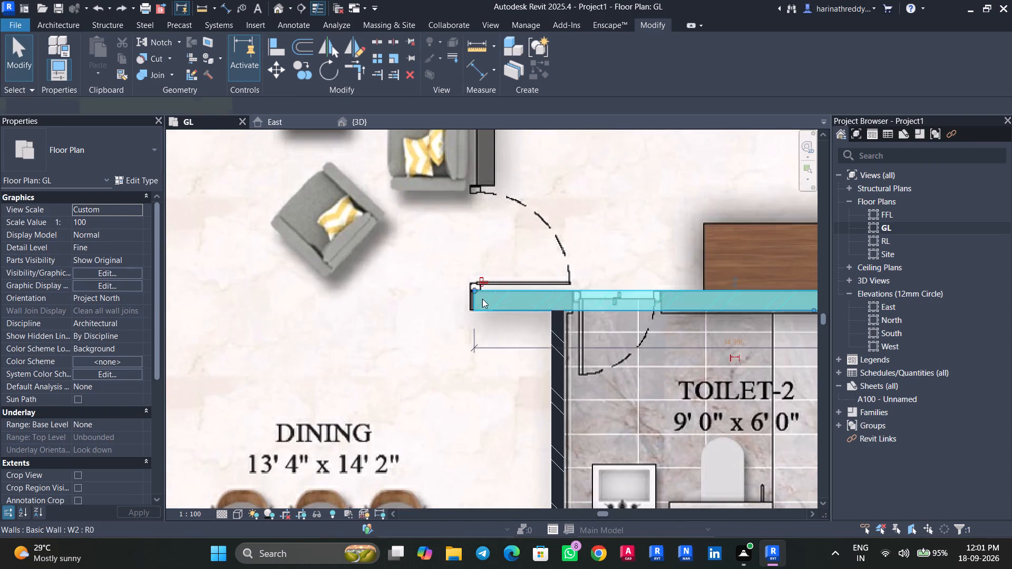
pyautogui.scroll(1, 479, 301)
pyautogui.scroll(-1, 479, 301)
pyautogui.scroll(7, 479, 301)
pyautogui.press('Left')
pyautogui.press('Left')
pyautogui.press('Left')
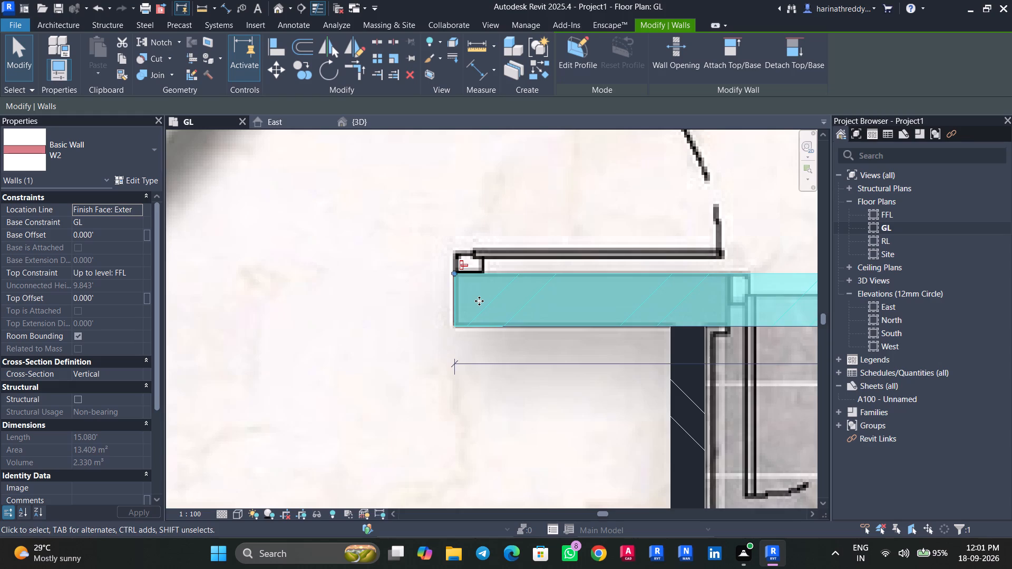
pyautogui.scroll(-9, 479, 301)
pyautogui.moveTo(485, 163); pyautogui.dragTo(513, 418, button='middle')
pyautogui.moveTo(512, 235); pyautogui.dragTo(498, 368, button='middle')
pyautogui.press('Escape')
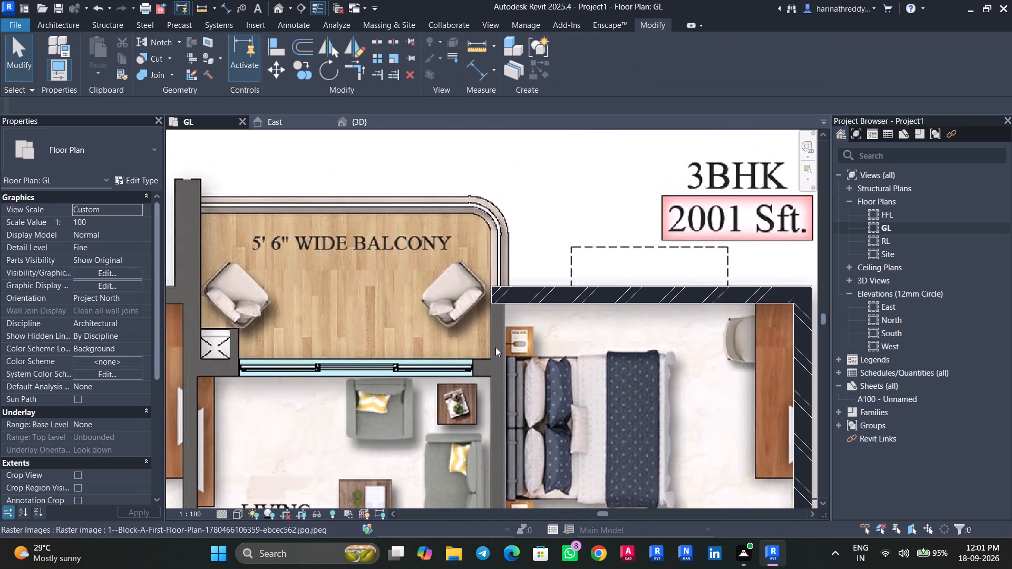
# Draw a W5 wall about 15 ft long between LIVING and BED ROOM-2, from the WALL 1 end at the balcony to TOILET-2's W2 wall.
pyautogui.write('WA')
pyautogui.click(491, 300)
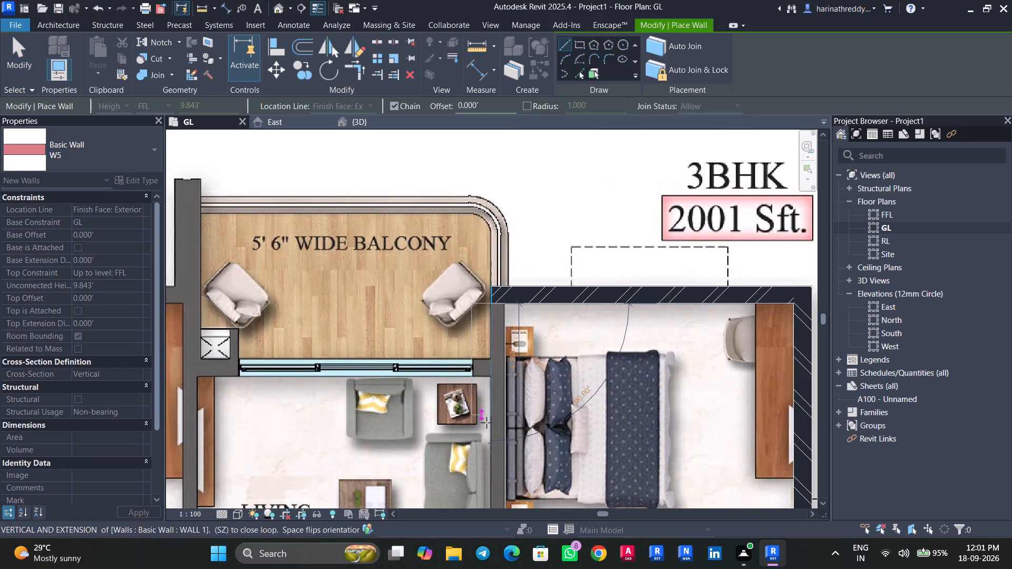
pyautogui.moveTo(485, 435); pyautogui.dragTo(484, 385, button='middle')
pyautogui.press('space')
pyautogui.press('space')
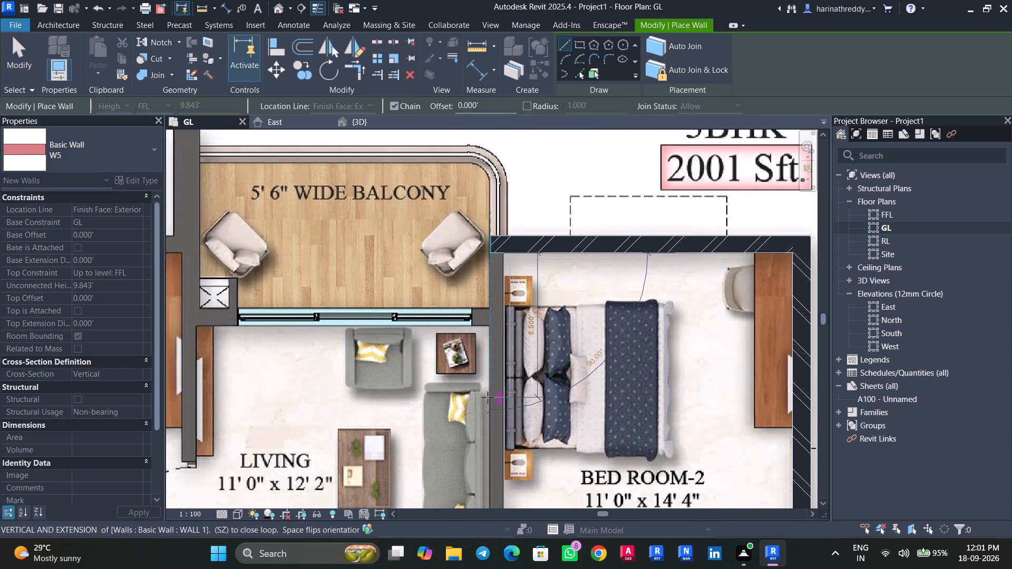
pyautogui.moveTo(488, 397); pyautogui.dragTo(494, 237, button='middle')
pyautogui.click(492, 474)
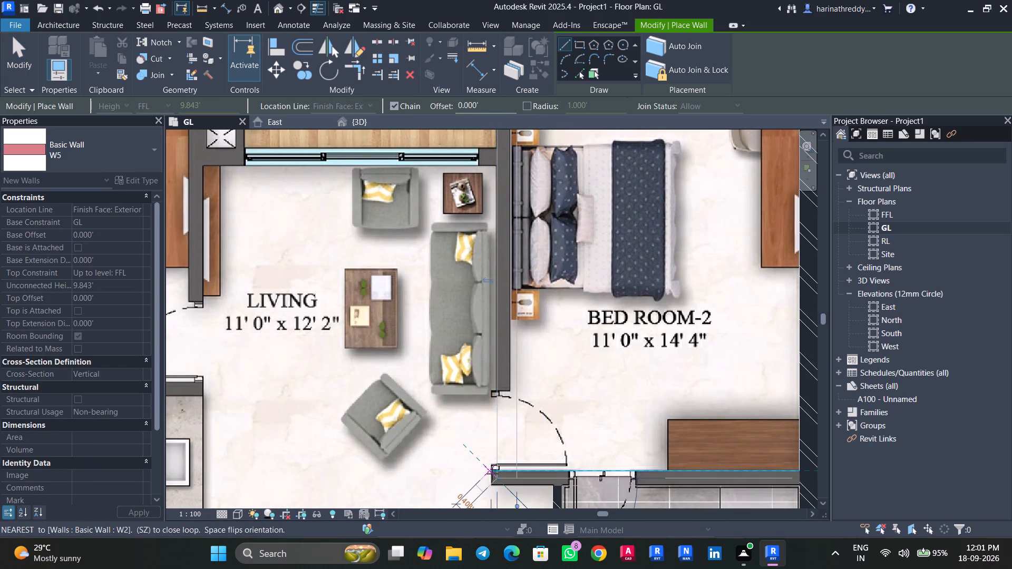
pyautogui.press('Escape')
pyautogui.press('Escape')
pyautogui.press('Escape')
# Nudge the new W5 wall between LIVING and BED ROOM-2 slightly toward the living area.
pyautogui.click(500, 286)
pyautogui.scroll(10, 501, 284)
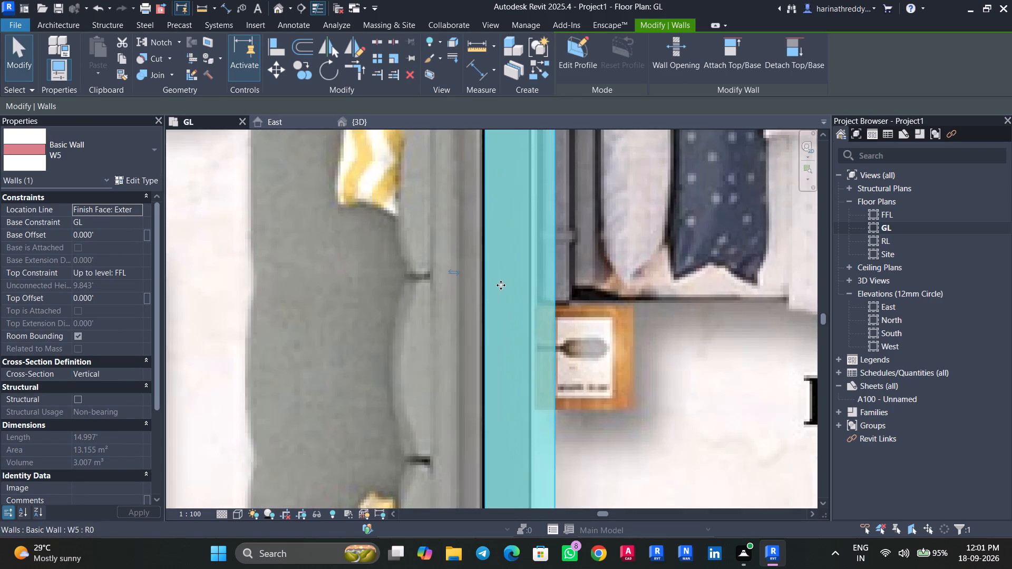
pyautogui.press('Left')
pyautogui.press('Left')
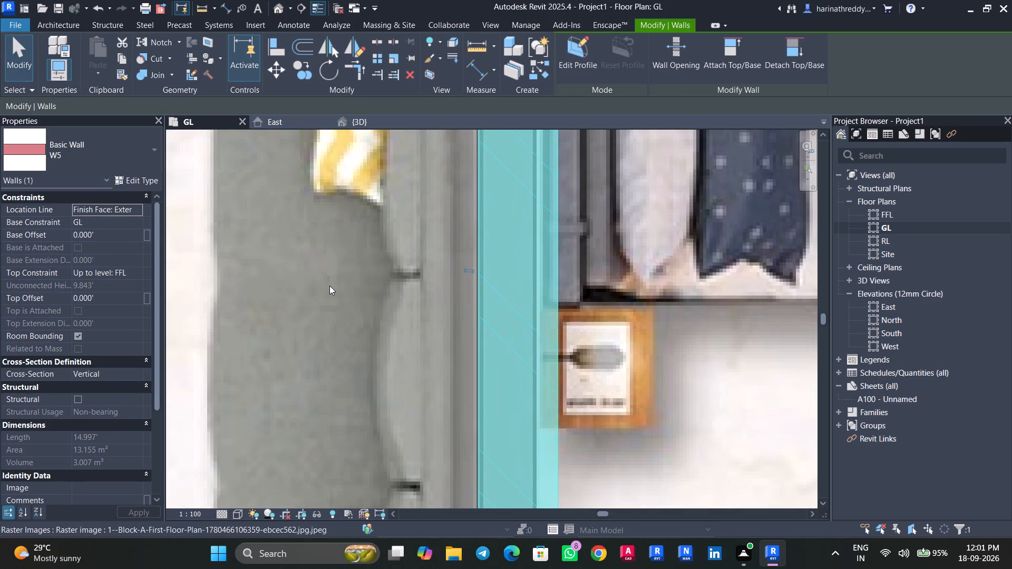
# Try type W3 on the wall between LIVING and BED ROOM-2, and settle on type W2.
pyautogui.click(105, 144)
pyautogui.scroll(1, 25, 250)
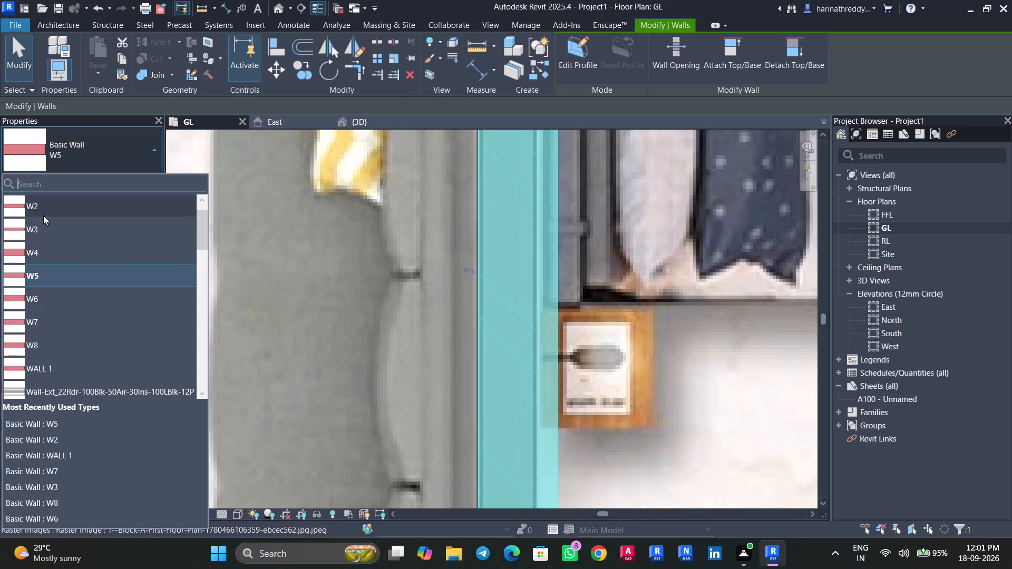
pyautogui.click(41, 225)
pyautogui.click(54, 151)
pyautogui.scroll(5, 52, 215)
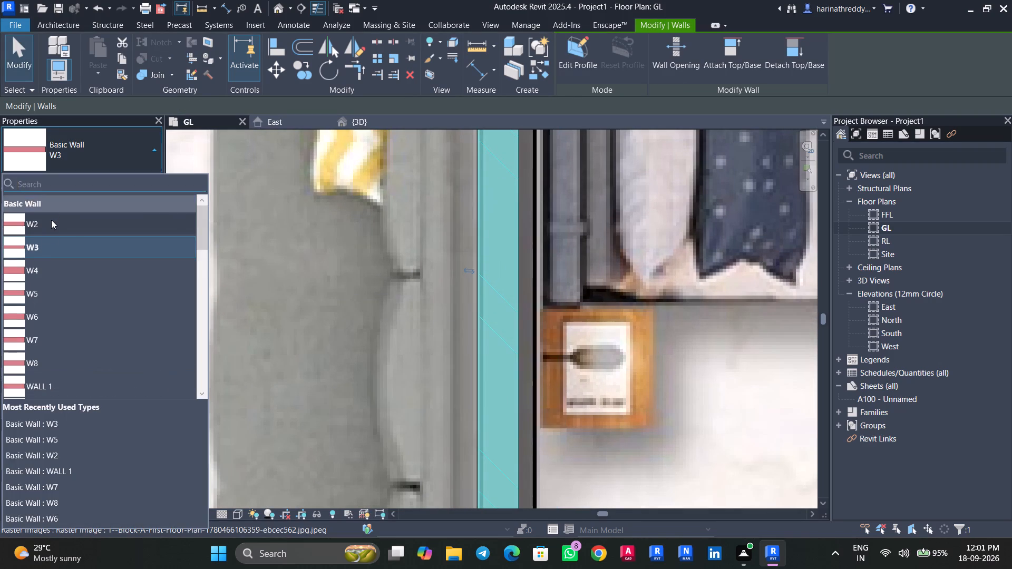
pyautogui.click(48, 227)
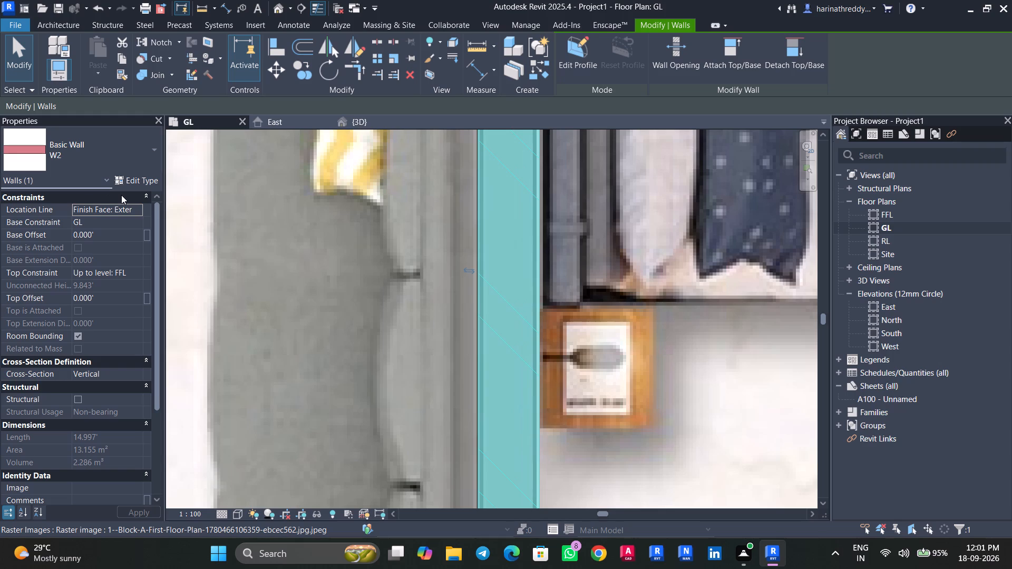
pyautogui.scroll(-7, 376, 278)
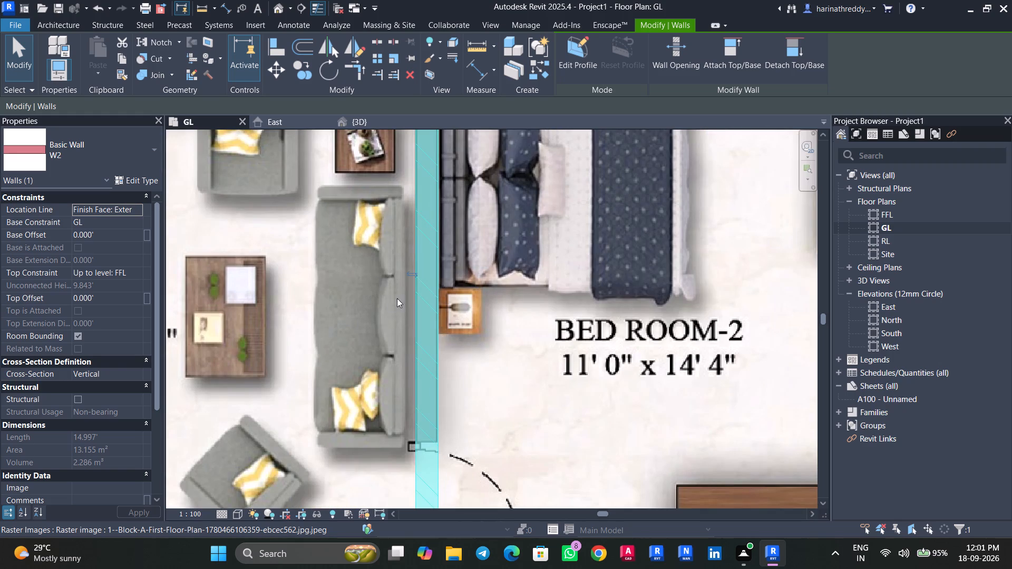
pyautogui.scroll(-1, 429, 325)
pyautogui.moveTo(436, 344); pyautogui.dragTo(460, 486, button='middle')
pyautogui.press('Escape')
# Examine how the W2 wall between LIVING and BED ROOM-2 fits the floor plan and meets the wall above TOILET-2.
pyautogui.click(437, 271)
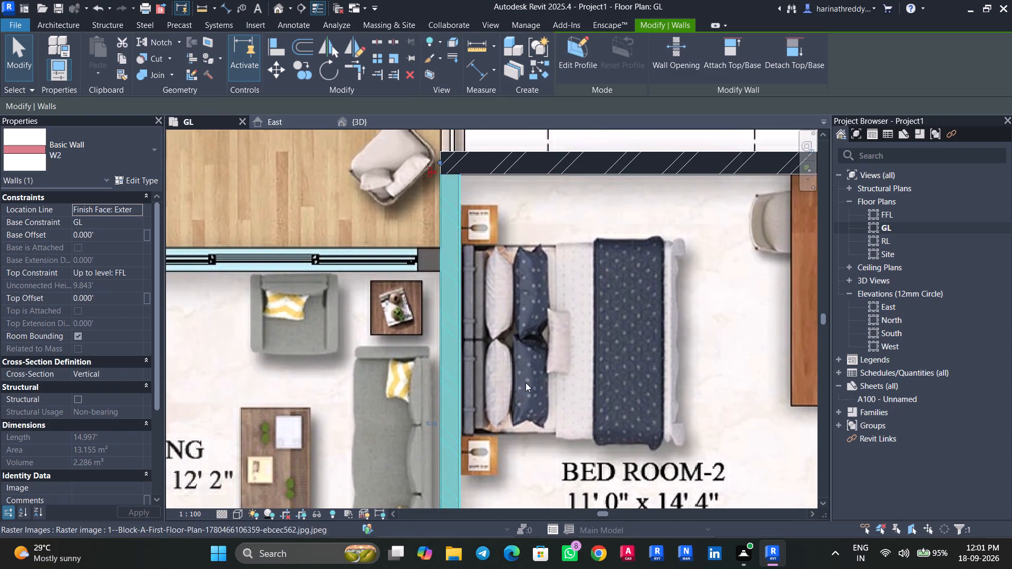
pyautogui.moveTo(526, 379); pyautogui.dragTo(468, 86, button='middle')
pyautogui.press('Escape')
pyautogui.click(395, 381)
pyautogui.scroll(6, 382, 396)
pyautogui.scroll(-1, 383, 394)
pyautogui.scroll(2, 383, 394)
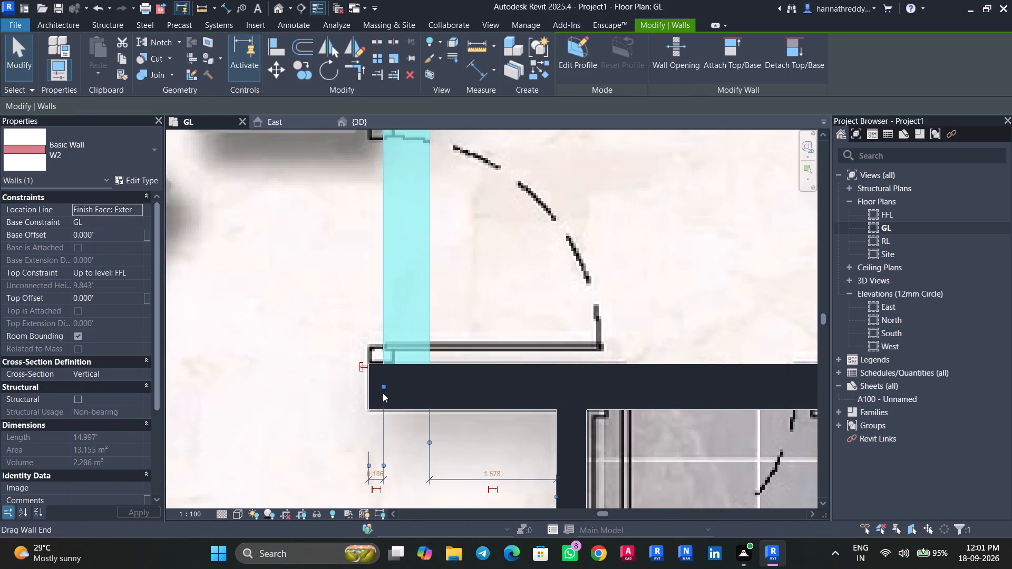
pyautogui.press('Escape')
pyautogui.click(394, 343)
pyautogui.press('Escape')
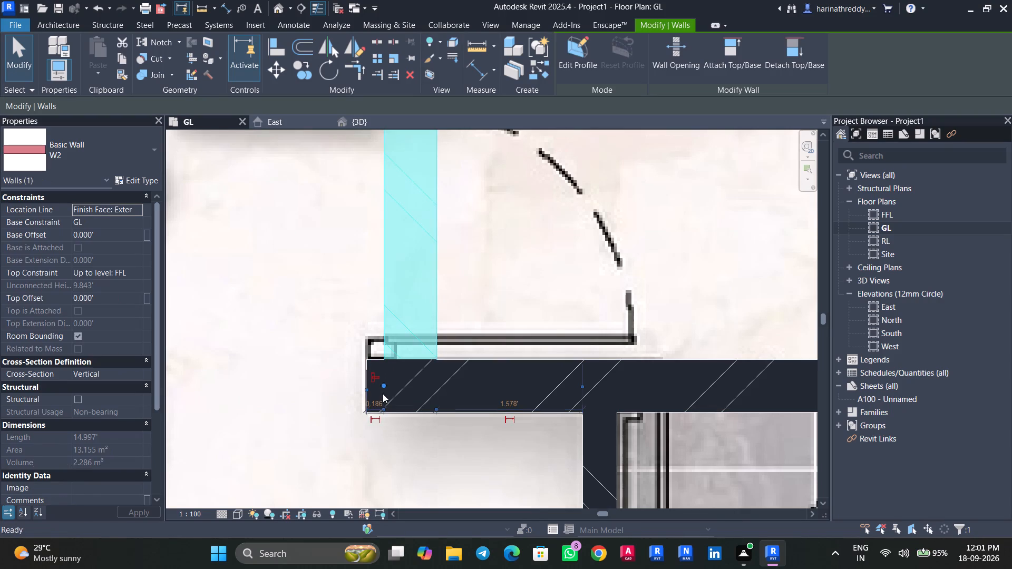
pyautogui.click(383, 394)
pyautogui.press('Escape')
pyautogui.click(397, 316)
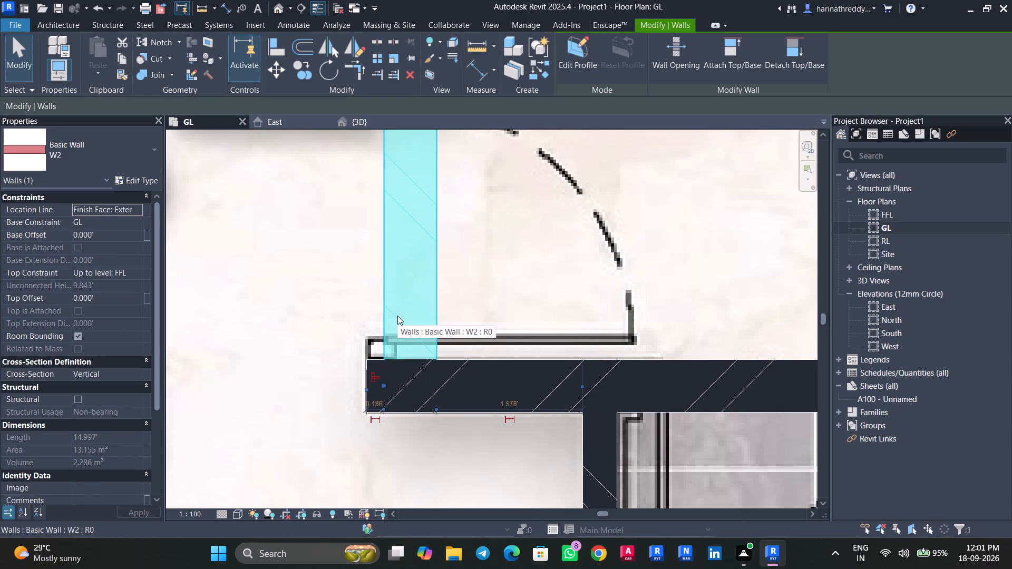
pyautogui.scroll(-1, 397, 316)
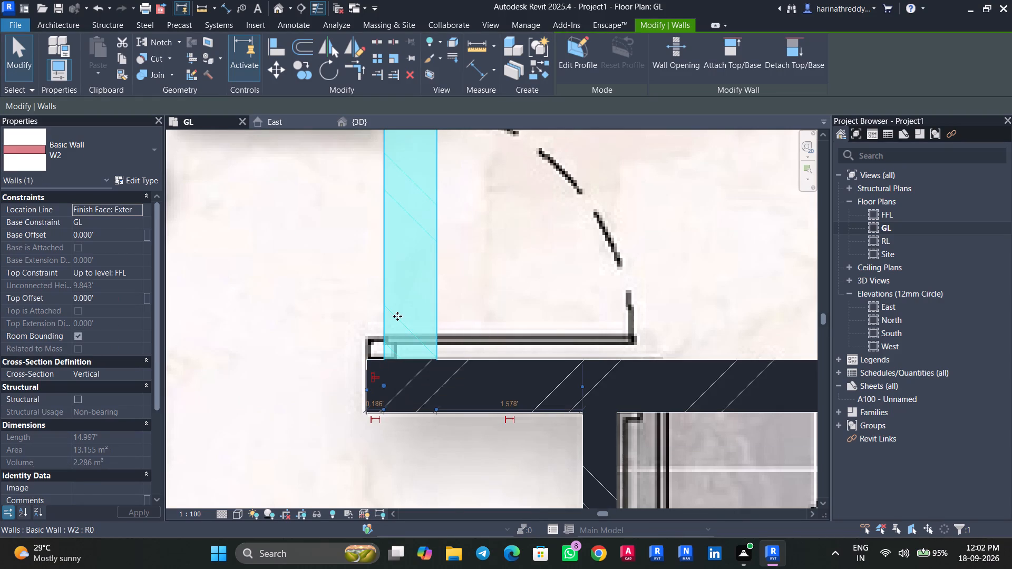
pyautogui.scroll(-2, 397, 316)
pyautogui.moveTo(430, 289); pyautogui.dragTo(444, 359, button='middle')
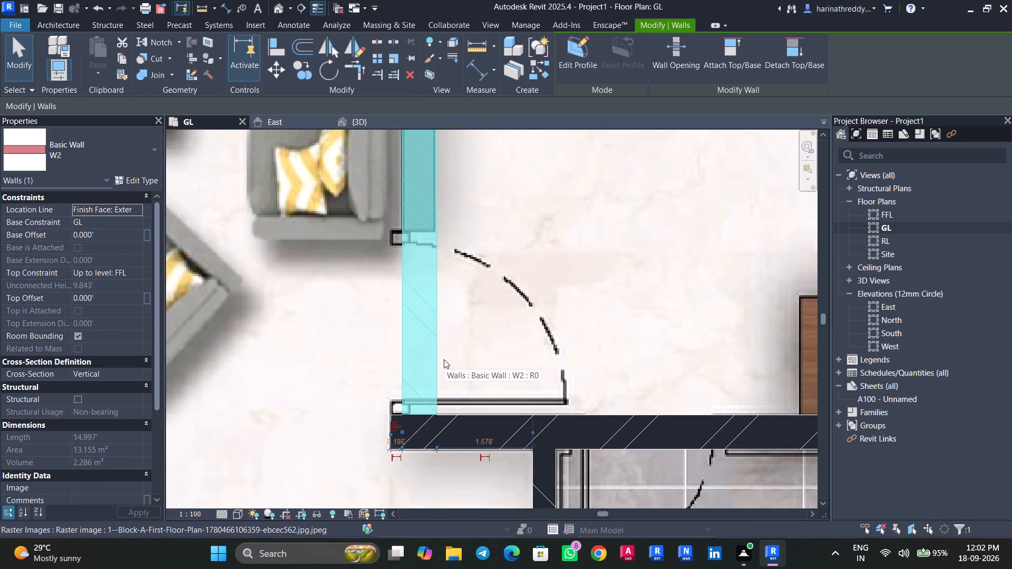
pyautogui.press('Escape')
# Draw a WALL 1 wall about 11.3 ft long between the balcony and LIVING, from BED ROOM-2's wall to the shaft's inner corner beside BED ROOM-1.
pyautogui.scroll(-8, 486, 367)
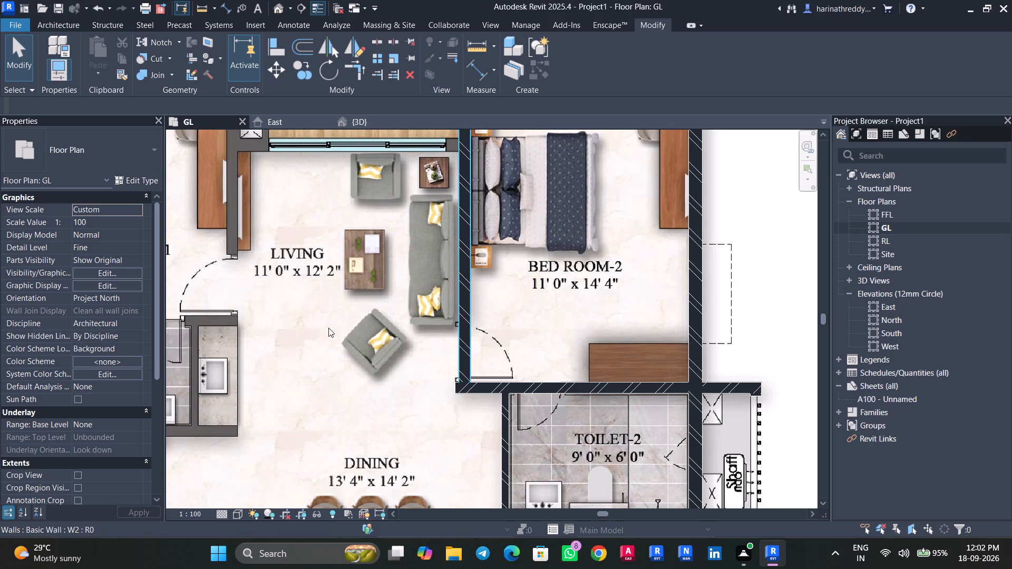
pyautogui.scroll(-5, 333, 326)
pyautogui.moveTo(338, 327); pyautogui.dragTo(484, 418, button='middle')
pyautogui.scroll(3, 511, 341)
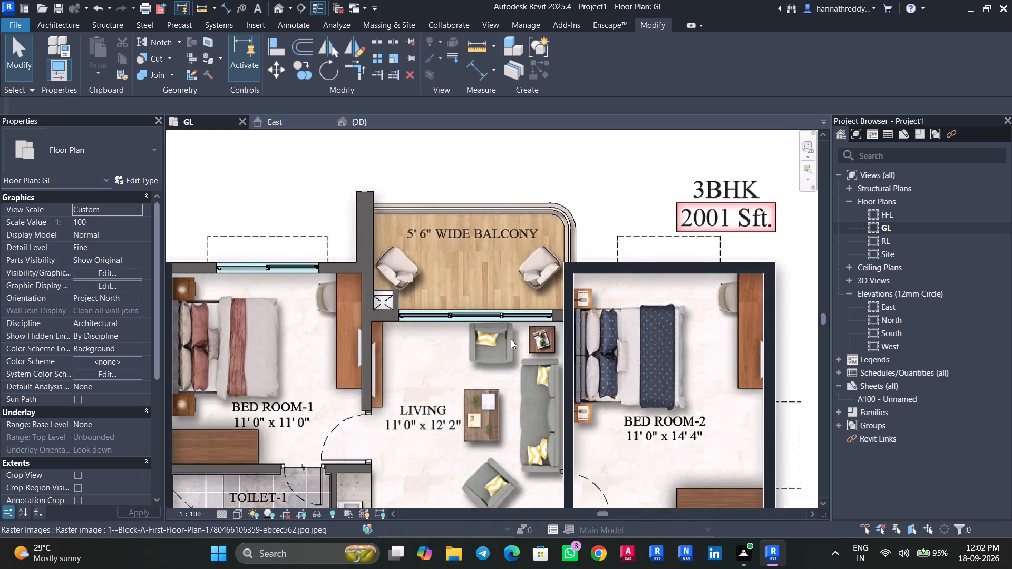
pyautogui.scroll(7, 511, 339)
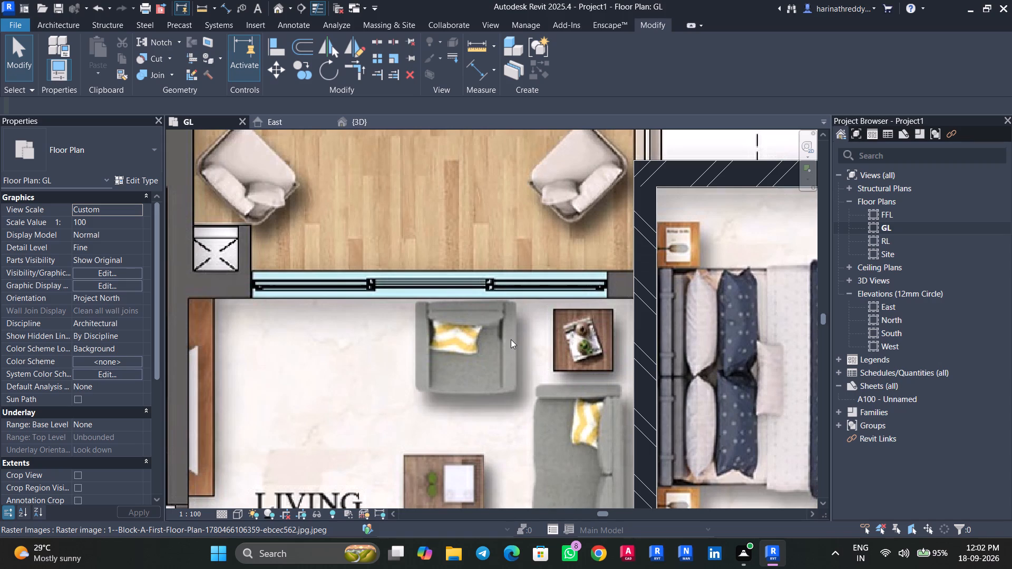
pyautogui.moveTo(575, 305); pyautogui.dragTo(480, 461, button='middle')
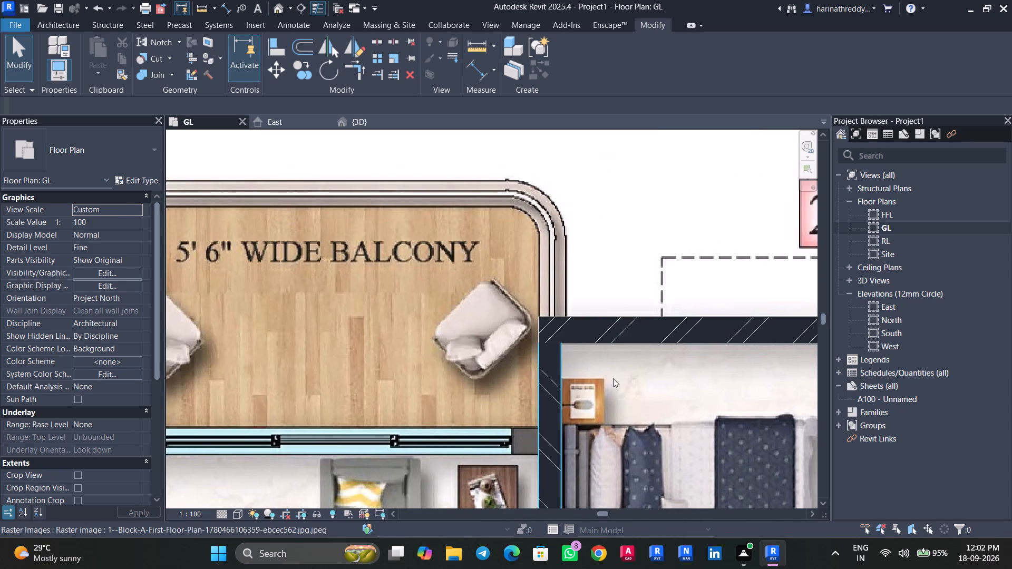
pyautogui.click(630, 321)
pyautogui.press('c')
pyautogui.press('s')
pyautogui.scroll(3, 528, 445)
pyautogui.scroll(-1, 528, 444)
pyautogui.scroll(1, 528, 444)
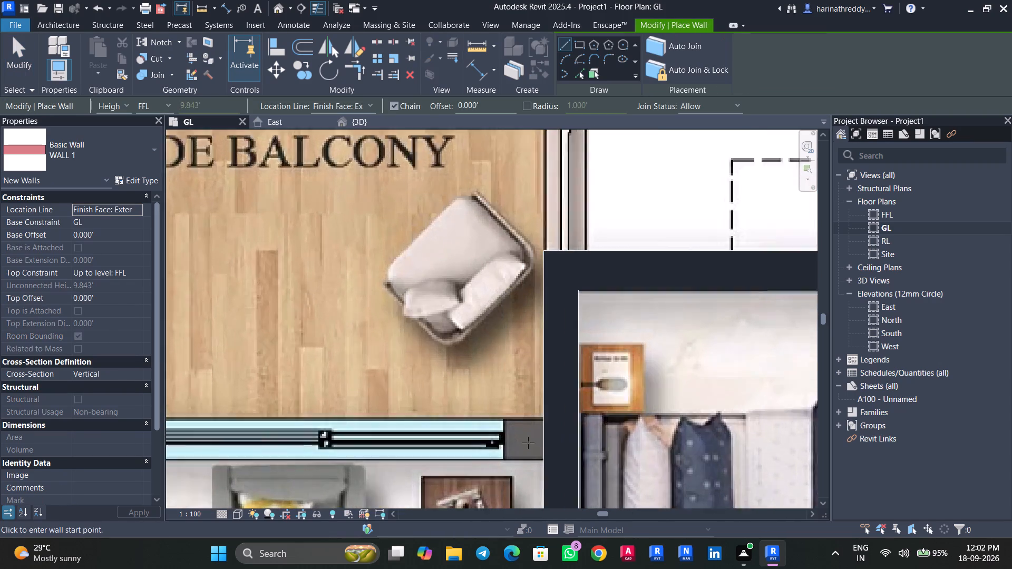
pyautogui.scroll(4, 528, 443)
pyautogui.click(550, 405)
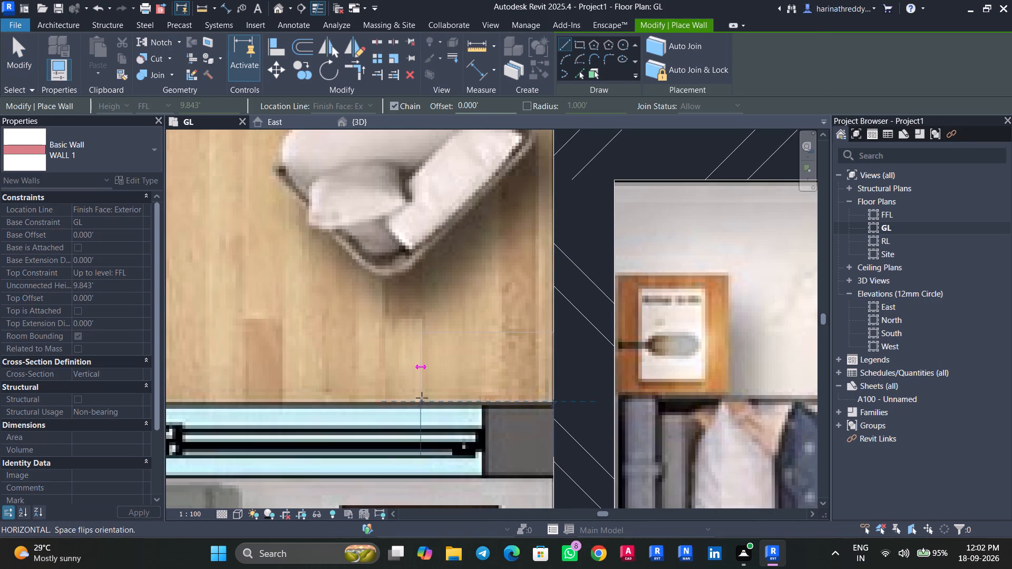
pyautogui.press('space')
pyautogui.moveTo(401, 408); pyautogui.dragTo(773, 400, button='middle')
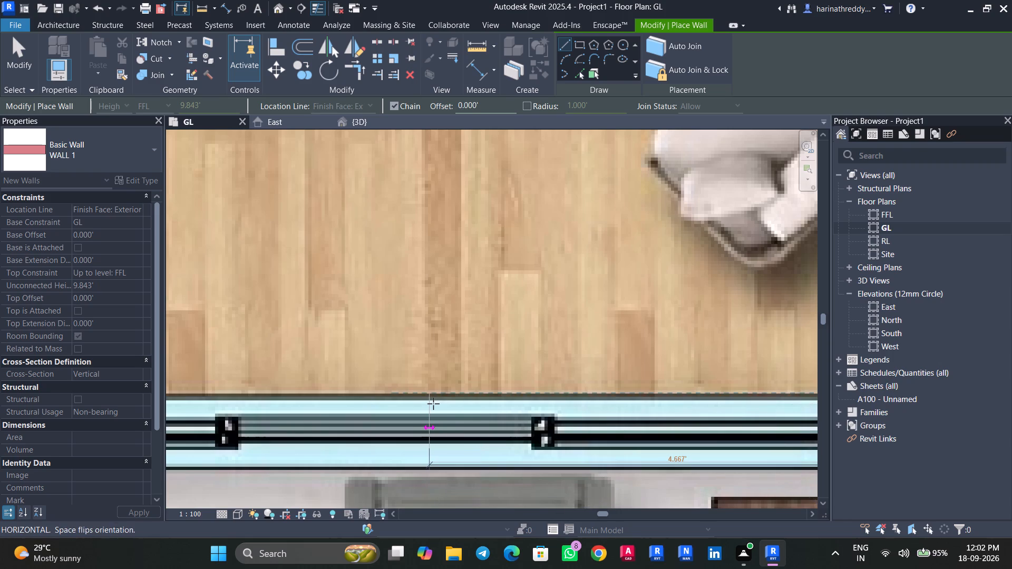
pyautogui.moveTo(442, 405); pyautogui.dragTo(863, 394, button='middle')
pyautogui.moveTo(530, 379); pyautogui.dragTo(800, 380, button='middle')
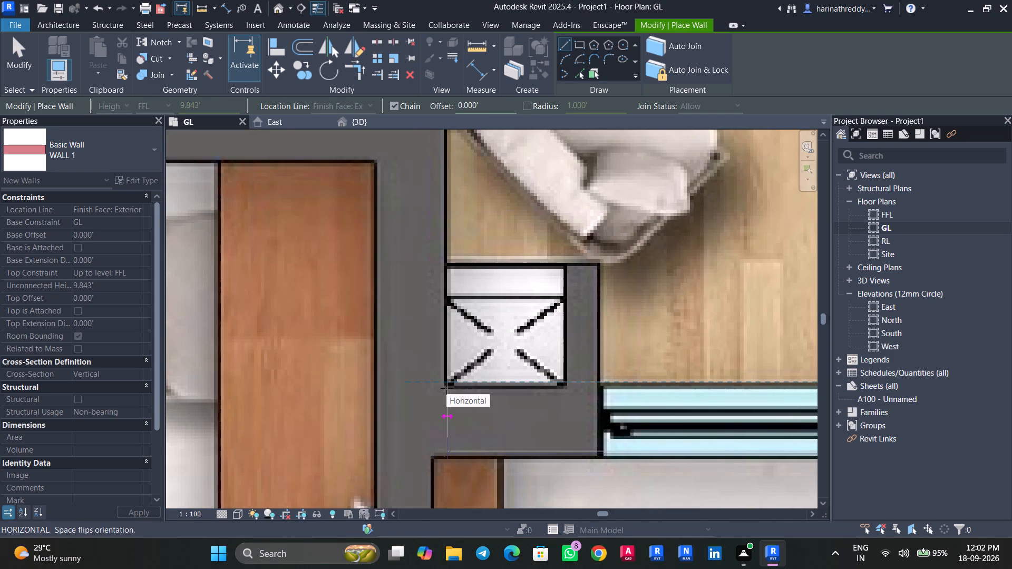
pyautogui.click(451, 391)
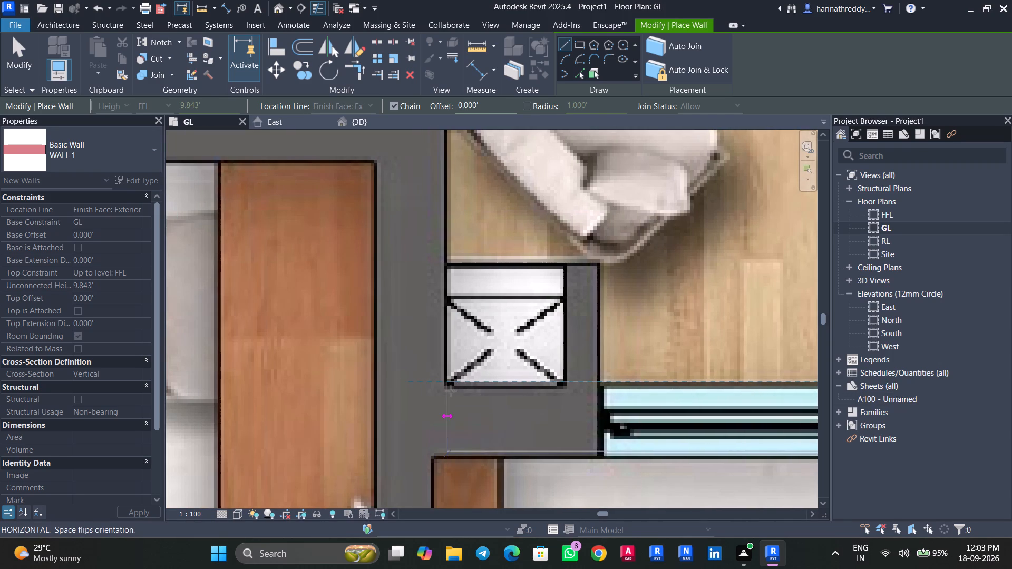
pyautogui.press('Escape')
pyautogui.press('Escape')
# Nudge the WALL 1 wall between the balcony and LIVING slightly toward the living area.
pyautogui.click(484, 404)
pyautogui.press('Down')
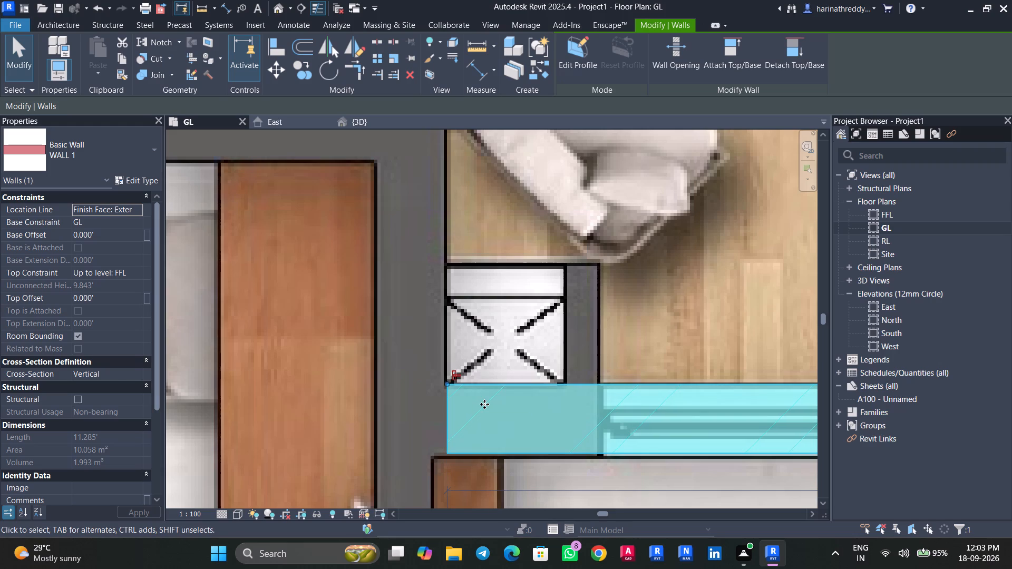
pyautogui.press('Down')
pyautogui.scroll(-1, 488, 399)
pyautogui.scroll(1, 488, 399)
pyautogui.scroll(-5, 488, 399)
pyautogui.moveTo(529, 428); pyautogui.dragTo(373, 424, button='middle')
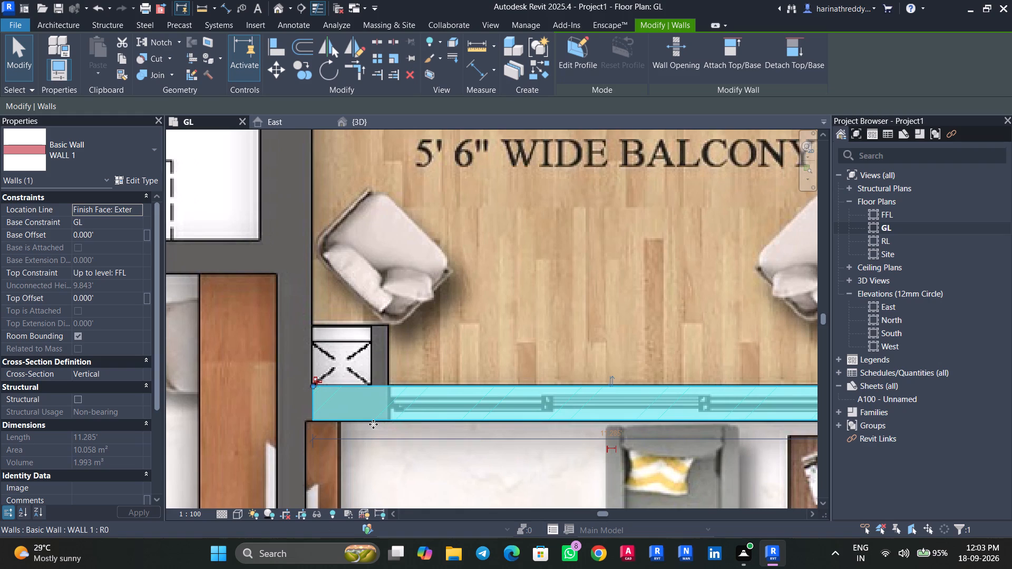
pyautogui.scroll(-7, 362, 442)
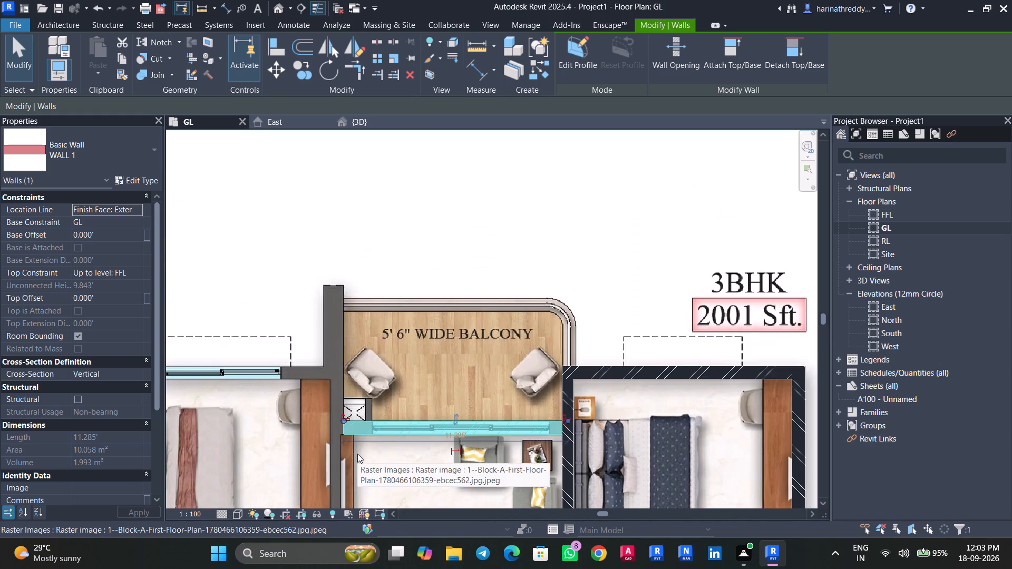
pyautogui.press('Escape')
# Draw a W4 wall about 4.1 ft long beside the balcony, from the projecting wall's free end to BED ROOM-1's outer wall line.
pyautogui.press('w')
pyautogui.press('a')
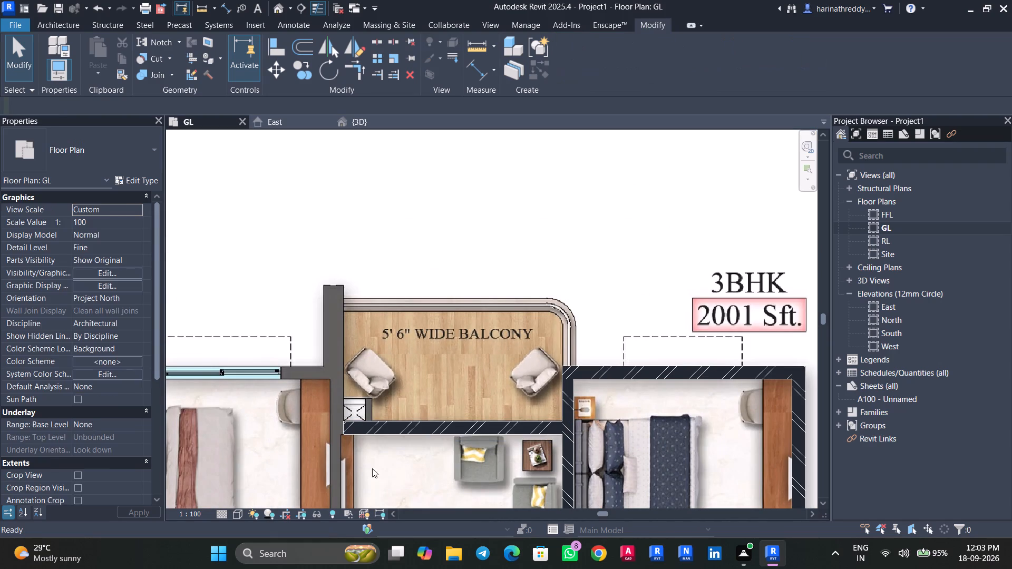
pyautogui.click(96, 165)
pyautogui.scroll(4, 75, 295)
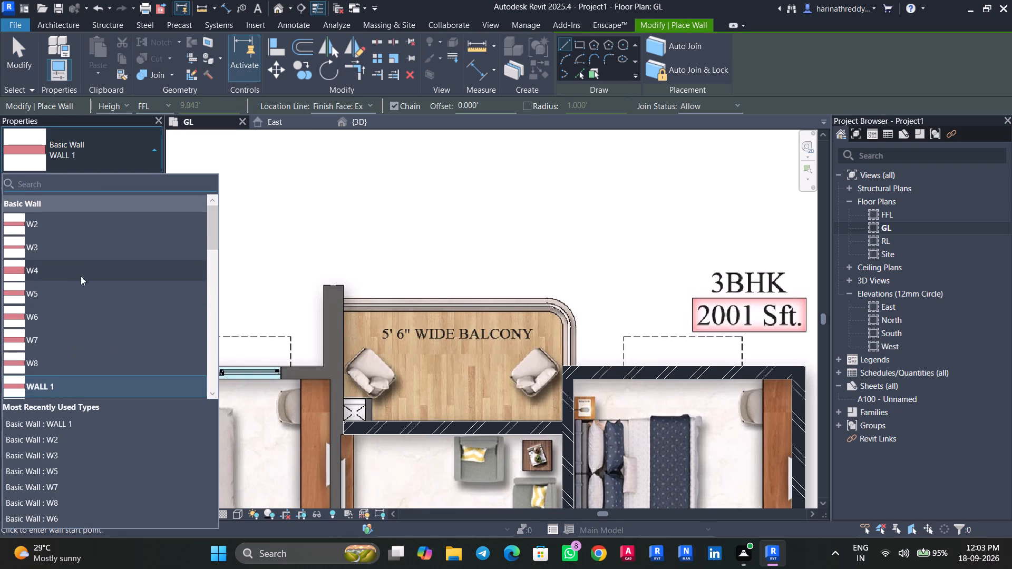
pyautogui.click(76, 272)
pyautogui.scroll(8, 311, 284)
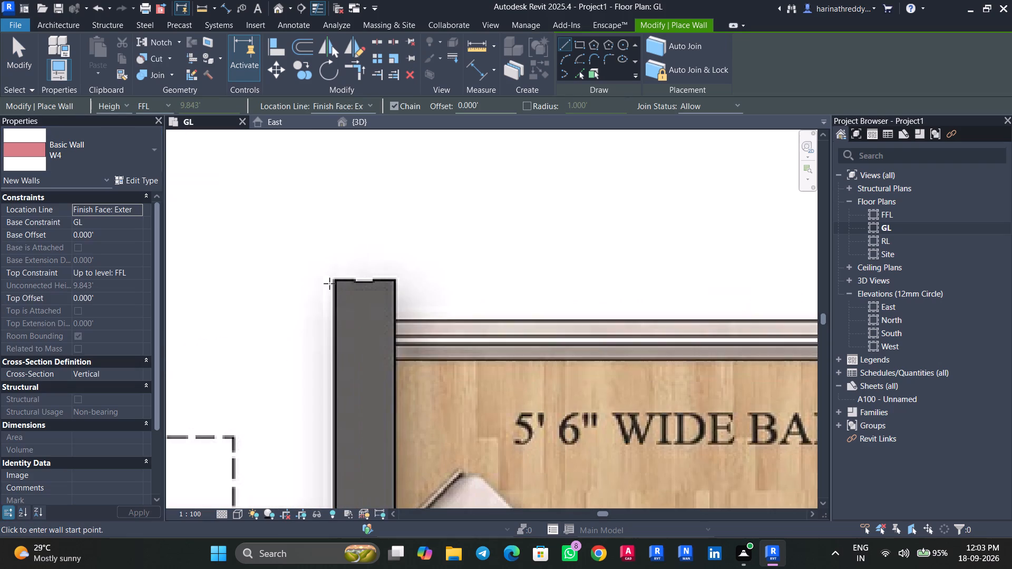
pyautogui.click(334, 278)
pyautogui.press('space')
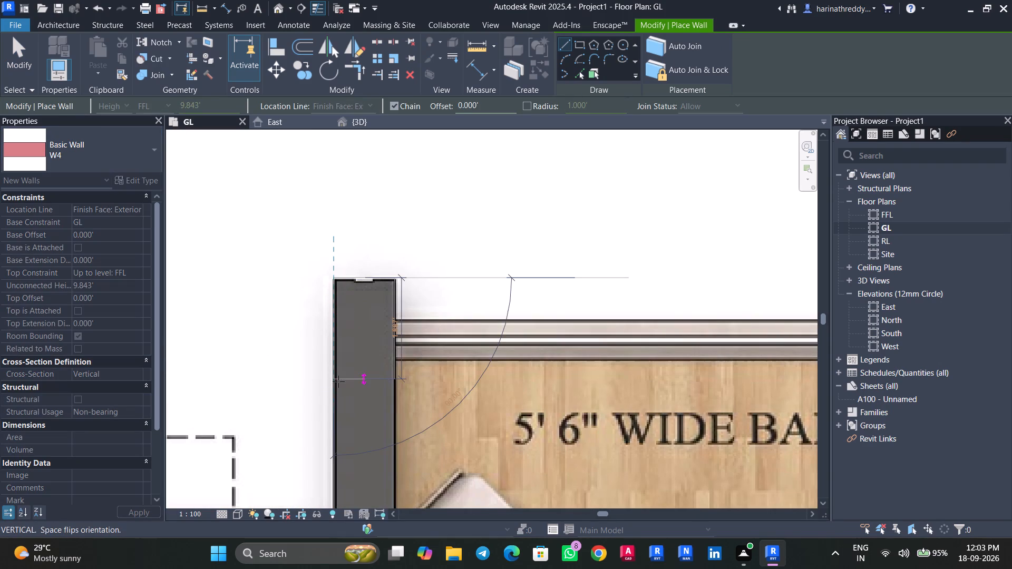
pyautogui.moveTo(338, 381); pyautogui.dragTo(351, 263, button='middle')
pyautogui.moveTo(349, 373); pyautogui.dragTo(349, 313, button='middle')
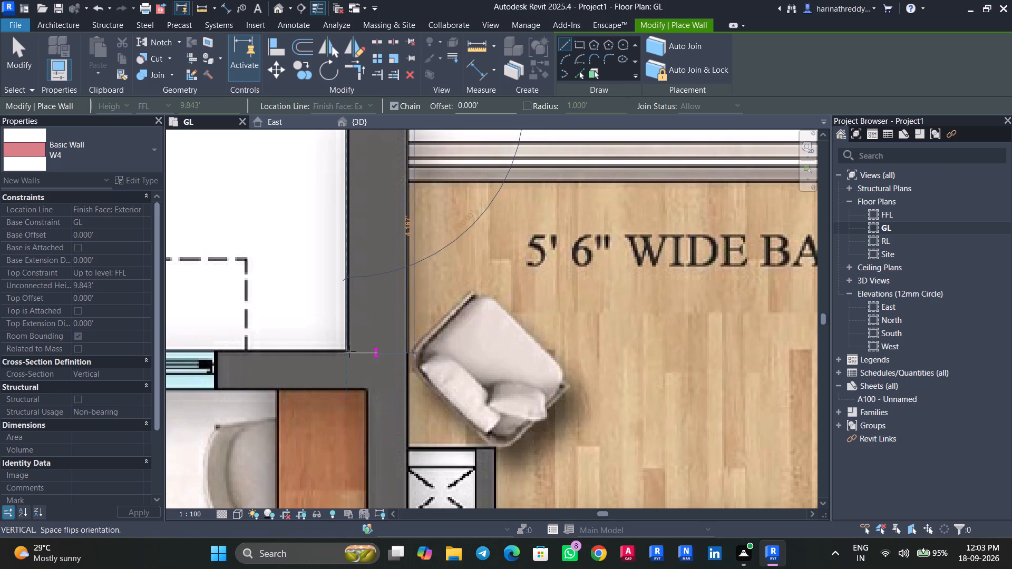
pyautogui.click(349, 351)
pyautogui.press('Escape')
pyautogui.press('Escape')
pyautogui.press('Escape')
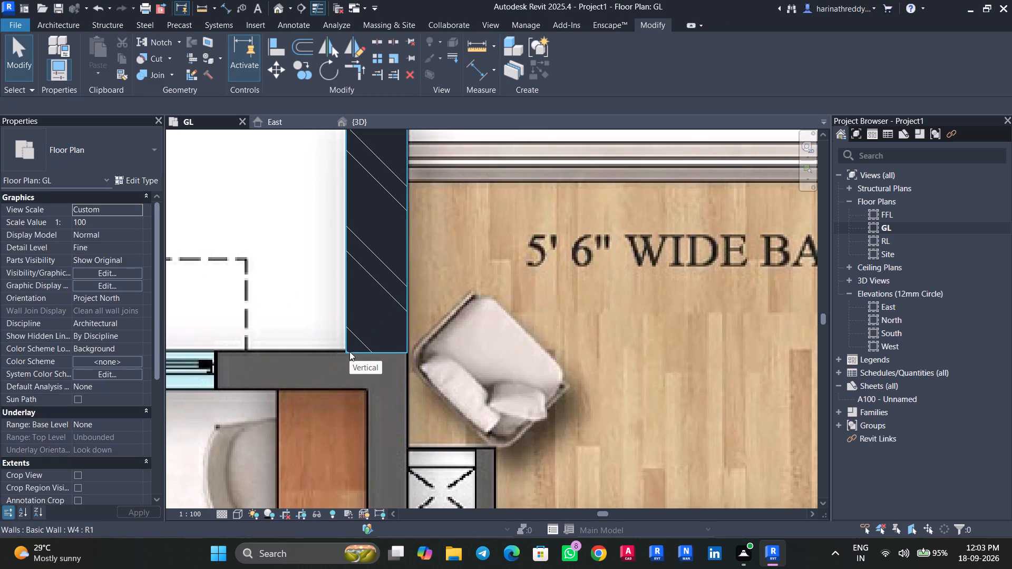
pyautogui.press('Escape')
# Draw a W2 wall about 11.5 ft long along BED ROOM-1's outer window side, from the existing W8 wall to the balcony's W4 wall.
pyautogui.scroll(-5, 339, 394)
pyautogui.moveTo(340, 395); pyautogui.dragTo(392, 369, button='middle')
pyautogui.scroll(-3, 392, 368)
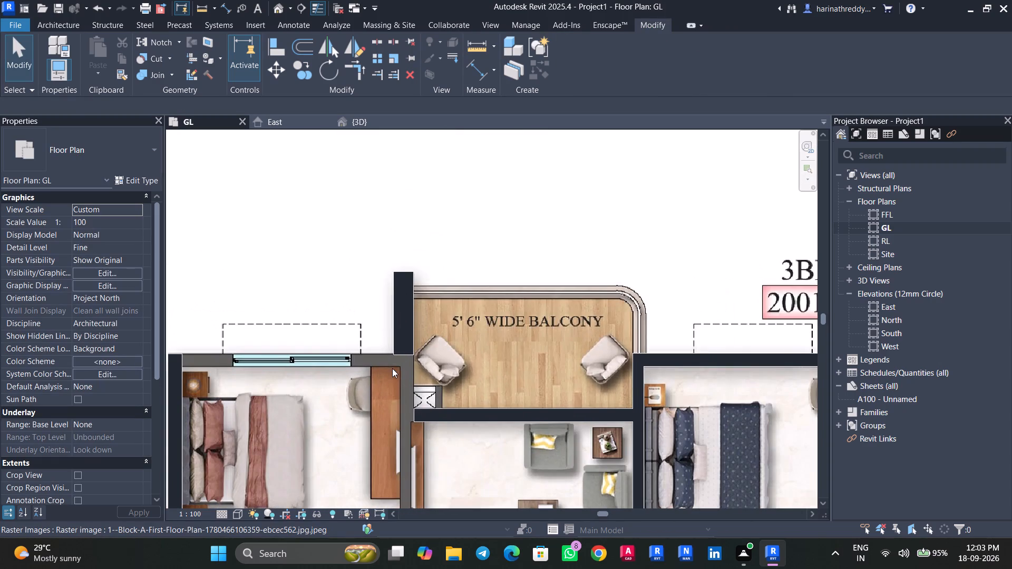
pyautogui.moveTo(399, 375); pyautogui.dragTo(442, 366, button='middle')
pyautogui.press('w')
pyautogui.press('a')
pyautogui.click(75, 160)
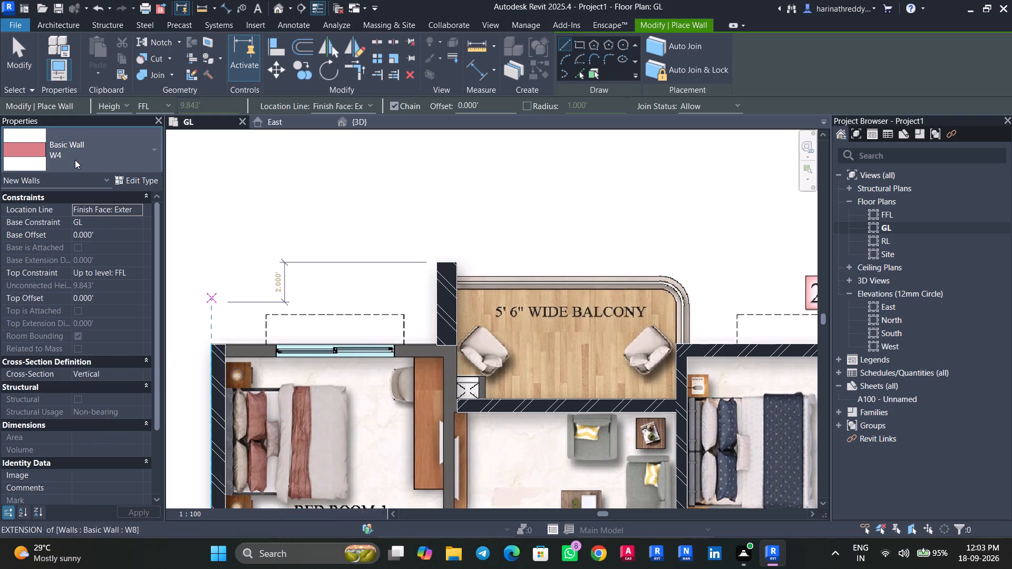
pyautogui.scroll(4, 65, 240)
pyautogui.click(50, 228)
pyautogui.scroll(3, 223, 351)
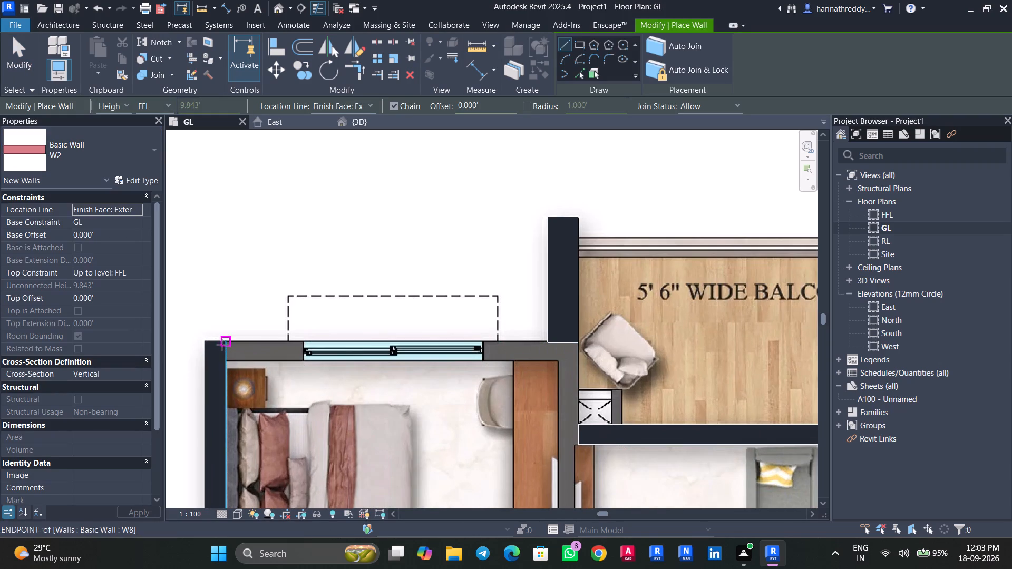
pyautogui.click(221, 345)
pyautogui.scroll(5, 364, 348)
pyautogui.scroll(-1, 364, 348)
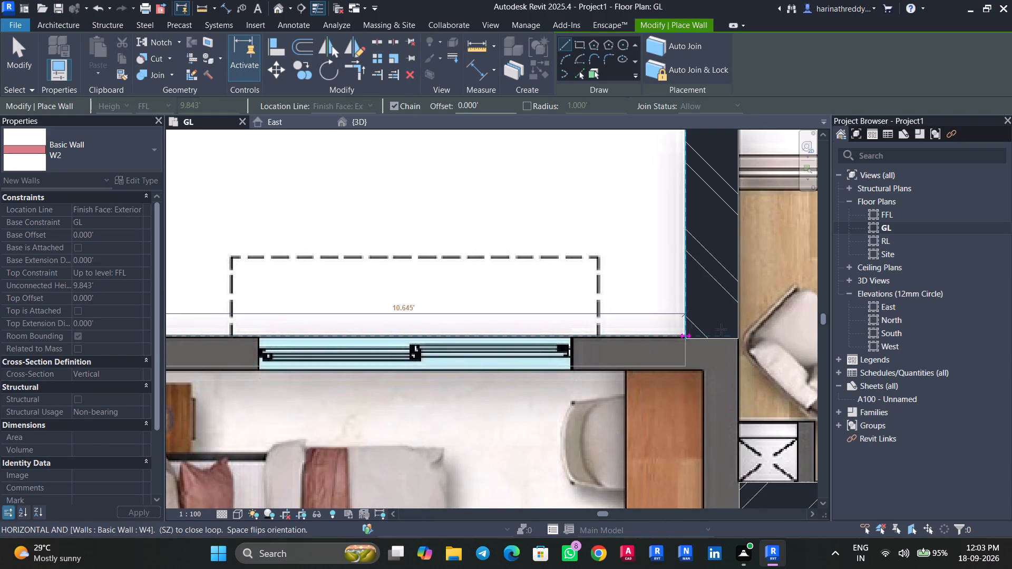
pyautogui.click(736, 339)
pyautogui.press('Escape')
pyautogui.press('Escape')
pyautogui.press('Escape')
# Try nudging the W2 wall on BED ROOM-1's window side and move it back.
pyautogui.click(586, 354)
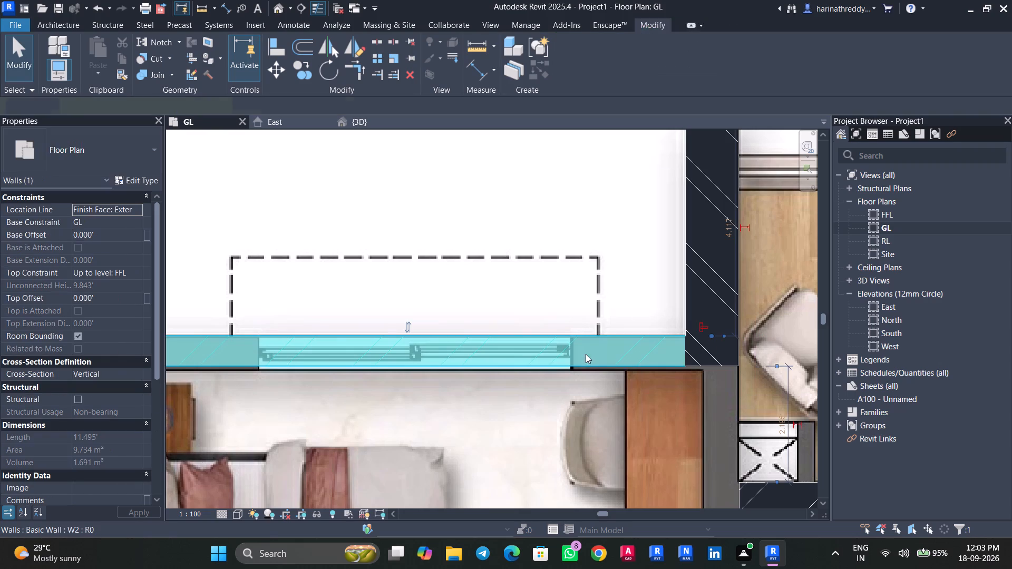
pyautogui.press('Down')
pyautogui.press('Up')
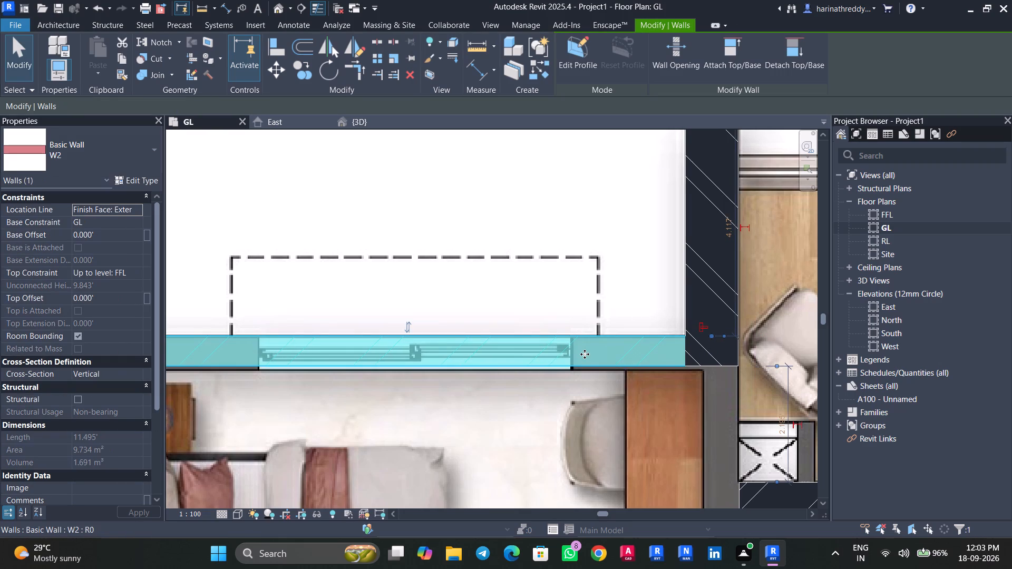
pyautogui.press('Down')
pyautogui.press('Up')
# Try type W5 on the wall along BED ROOM-1's window side, and settle on type WALL 1.
pyautogui.scroll(-3, 541, 397)
pyautogui.moveTo(502, 404); pyautogui.dragTo(540, 376, button='middle')
pyautogui.scroll(9, 373, 378)
pyautogui.click(36, 157)
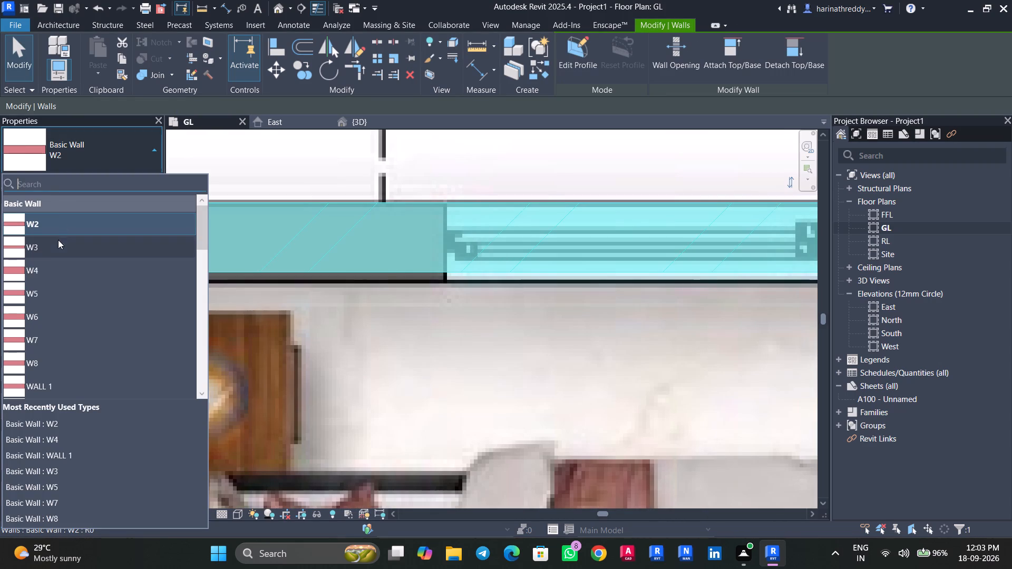
pyautogui.click(52, 295)
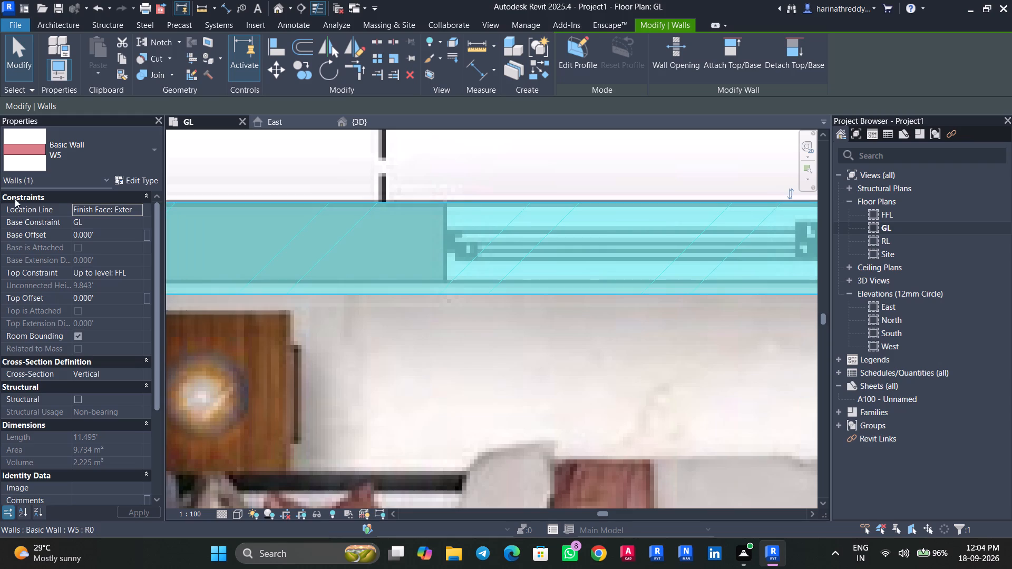
pyautogui.click(73, 147)
pyautogui.click(39, 299)
pyautogui.scroll(-2, 313, 320)
pyautogui.scroll(1, 313, 320)
pyautogui.scroll(-2, 313, 320)
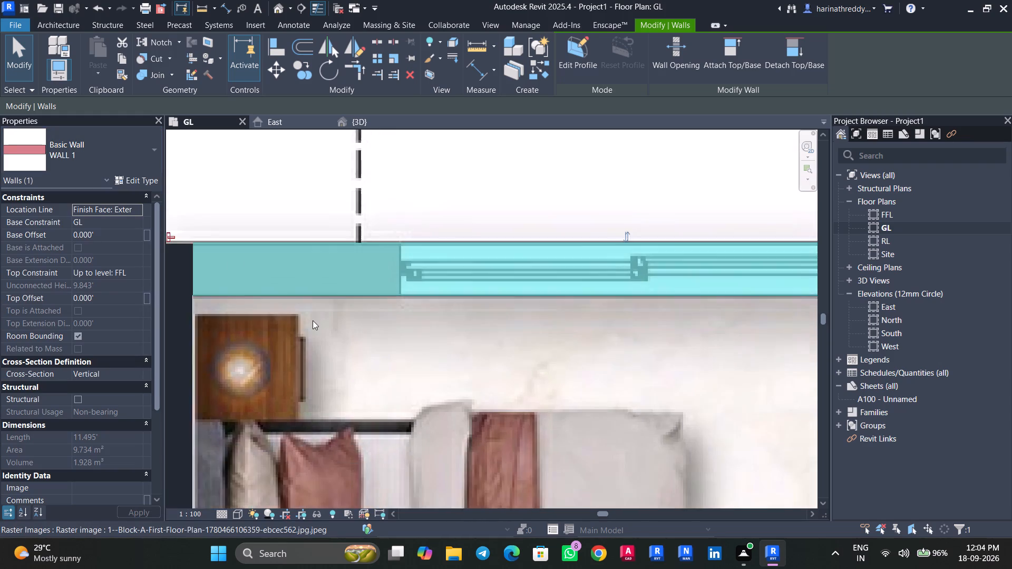
pyautogui.scroll(-3, 313, 320)
pyautogui.scroll(1, 313, 320)
# Draw a WALL 1 wall about 3.1 ft long between BED ROOM-1 and the balcony shaft, ending level with the balcony wall's LIVING-side face.
pyautogui.moveTo(433, 325); pyautogui.dragTo(250, 270, button='middle')
pyautogui.moveTo(467, 284); pyautogui.dragTo(289, 273, button='middle')
pyautogui.press('Escape')
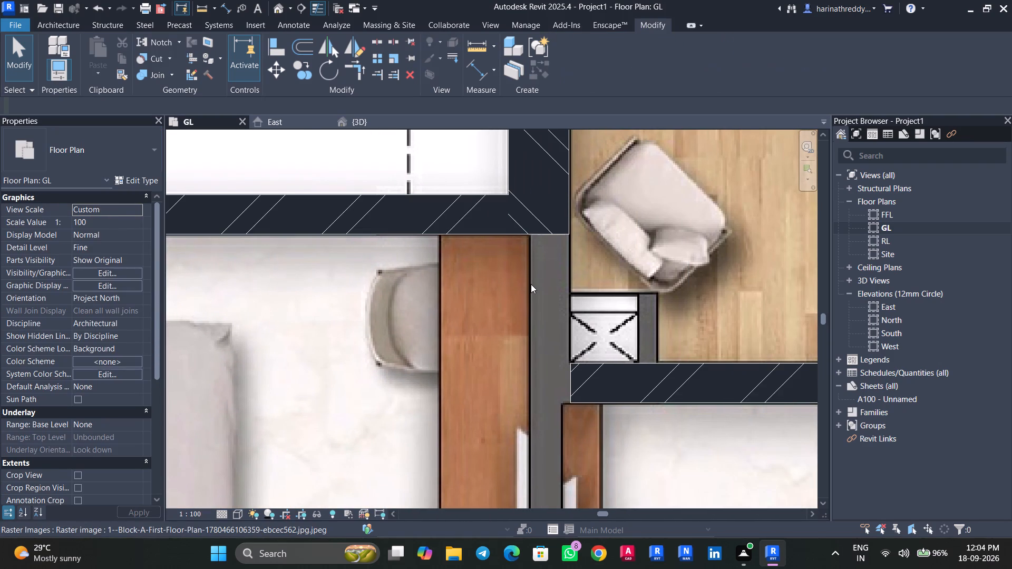
pyautogui.write('WA')
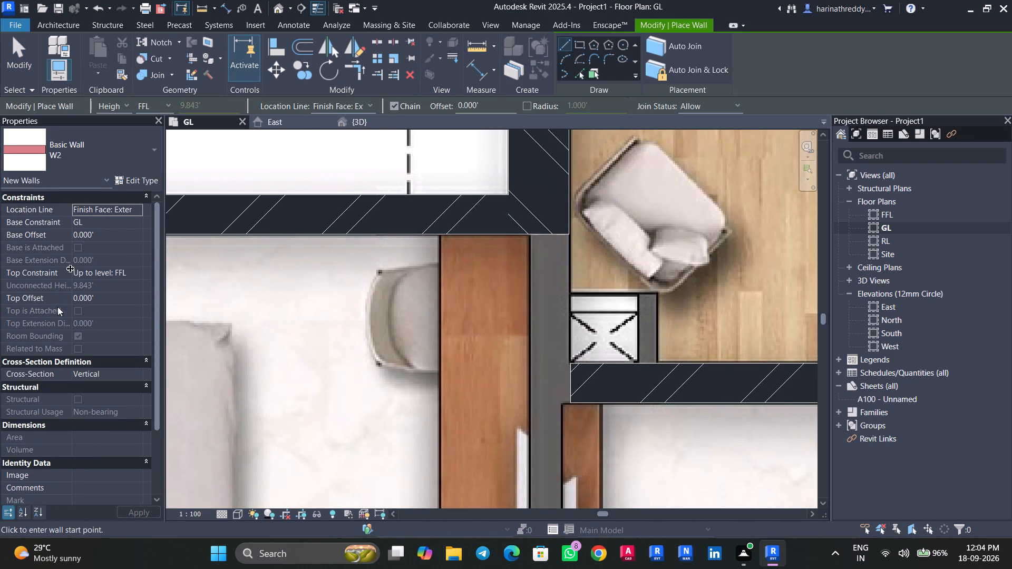
pyautogui.click(92, 155)
pyautogui.click(55, 382)
pyautogui.click(565, 233)
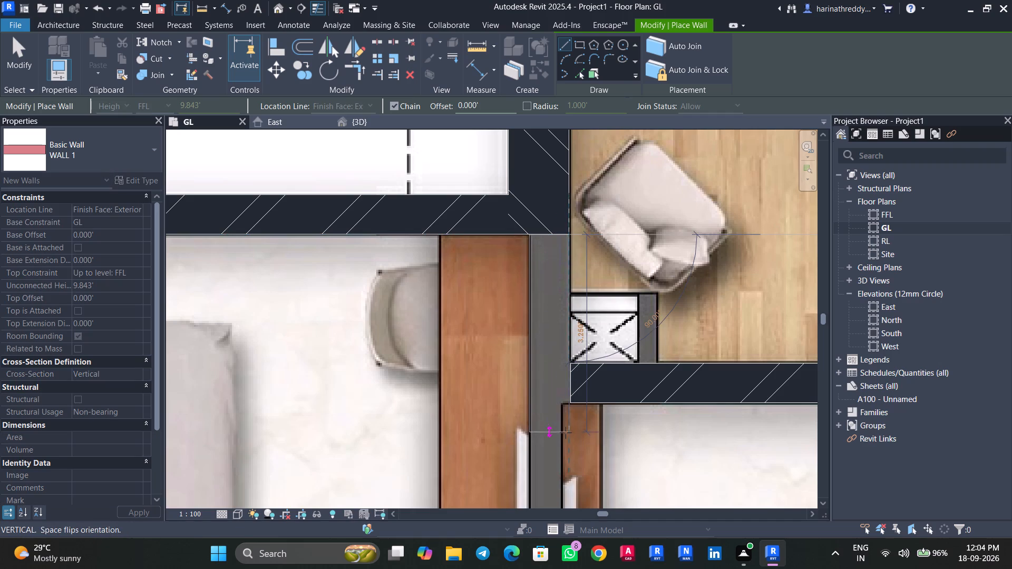
pyautogui.click(570, 402)
pyautogui.press('Escape')
pyautogui.press('Escape')
pyautogui.press('Escape')
# Extend the WALL 1 wall between the balcony and LIVING to meet BED ROOM-1's new wall, making it about 11.3 ft long.
pyautogui.click(543, 378)
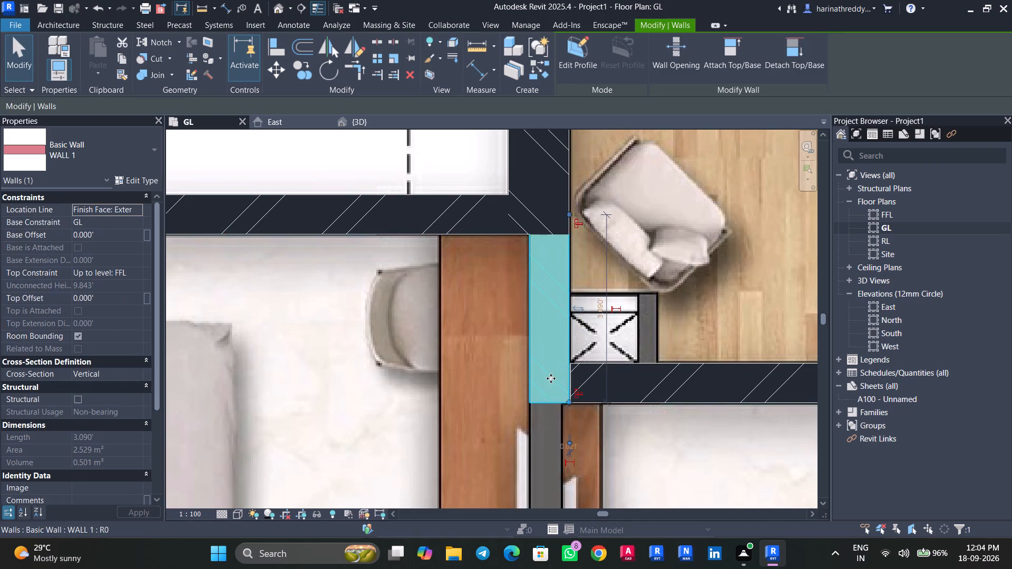
pyautogui.scroll(6, 567, 387)
pyautogui.press('Escape')
pyautogui.click(596, 369)
pyautogui.click(580, 319)
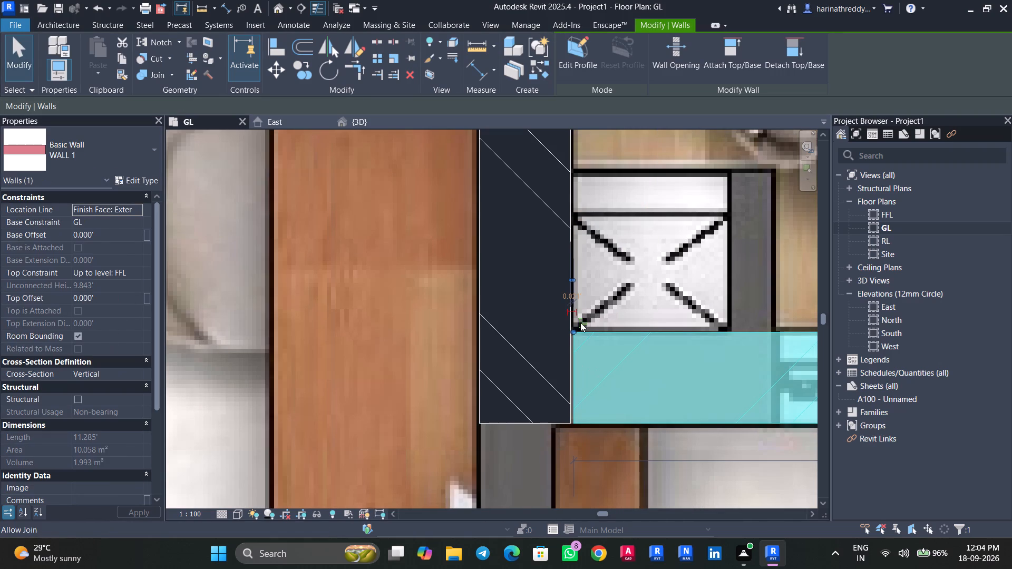
pyautogui.moveTo(574, 333); pyautogui.dragTo(567, 333)
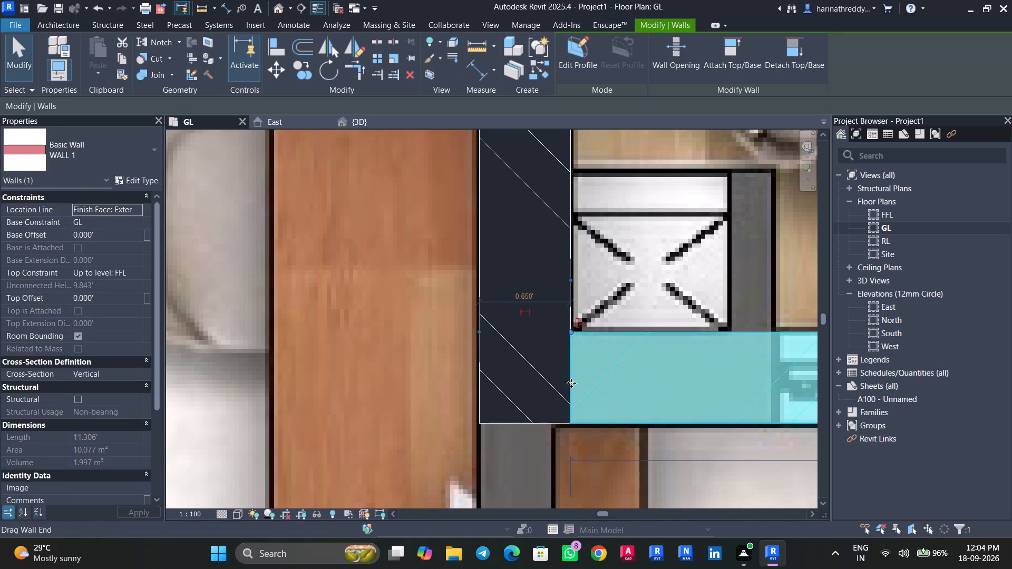
pyautogui.press('Escape')
pyautogui.click(536, 371)
pyautogui.press('Escape')
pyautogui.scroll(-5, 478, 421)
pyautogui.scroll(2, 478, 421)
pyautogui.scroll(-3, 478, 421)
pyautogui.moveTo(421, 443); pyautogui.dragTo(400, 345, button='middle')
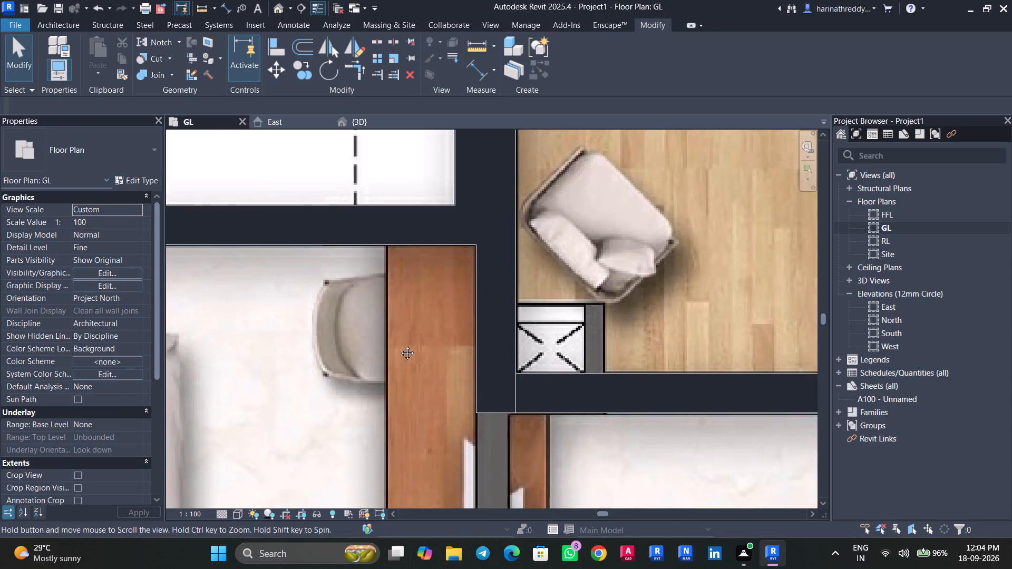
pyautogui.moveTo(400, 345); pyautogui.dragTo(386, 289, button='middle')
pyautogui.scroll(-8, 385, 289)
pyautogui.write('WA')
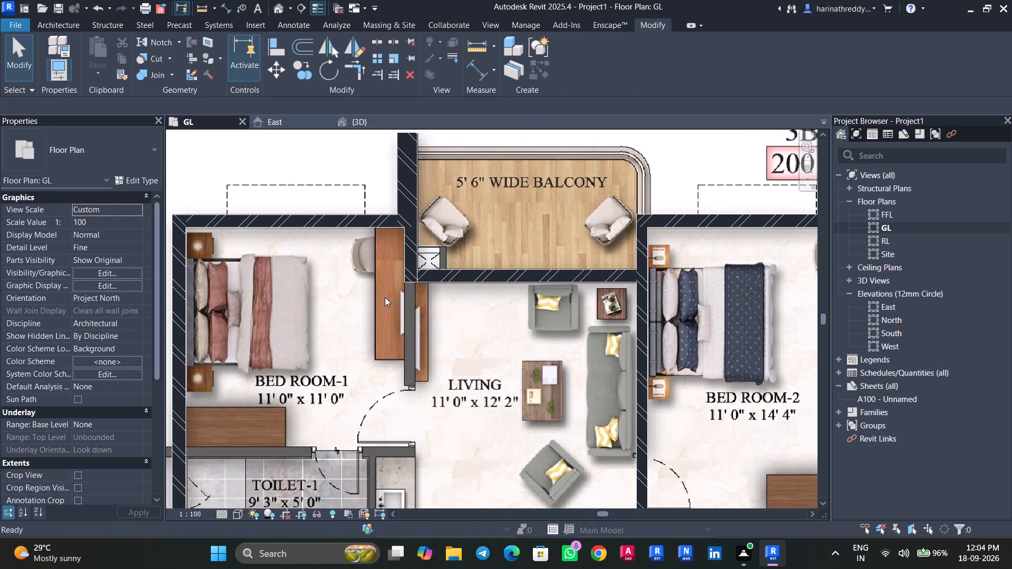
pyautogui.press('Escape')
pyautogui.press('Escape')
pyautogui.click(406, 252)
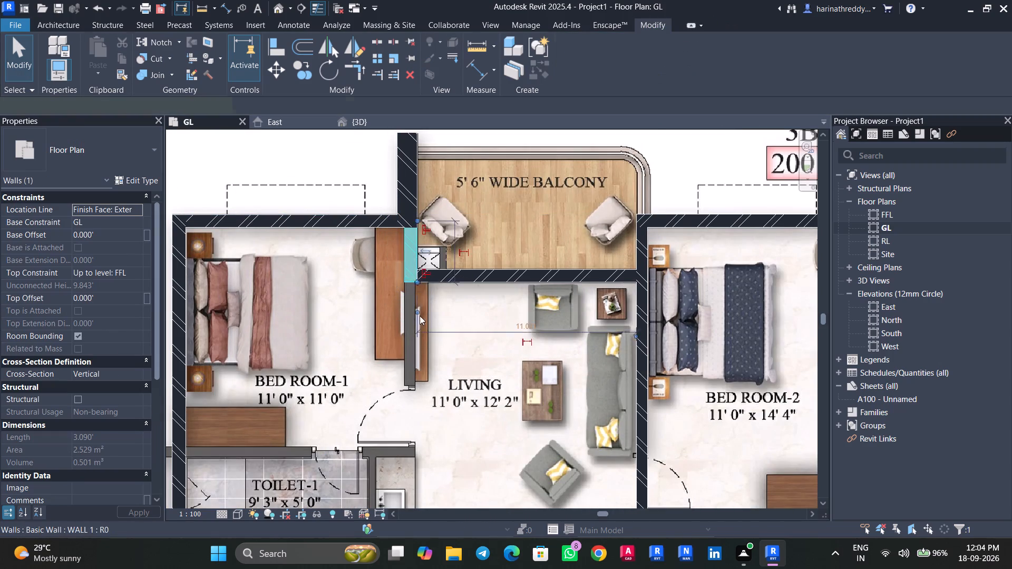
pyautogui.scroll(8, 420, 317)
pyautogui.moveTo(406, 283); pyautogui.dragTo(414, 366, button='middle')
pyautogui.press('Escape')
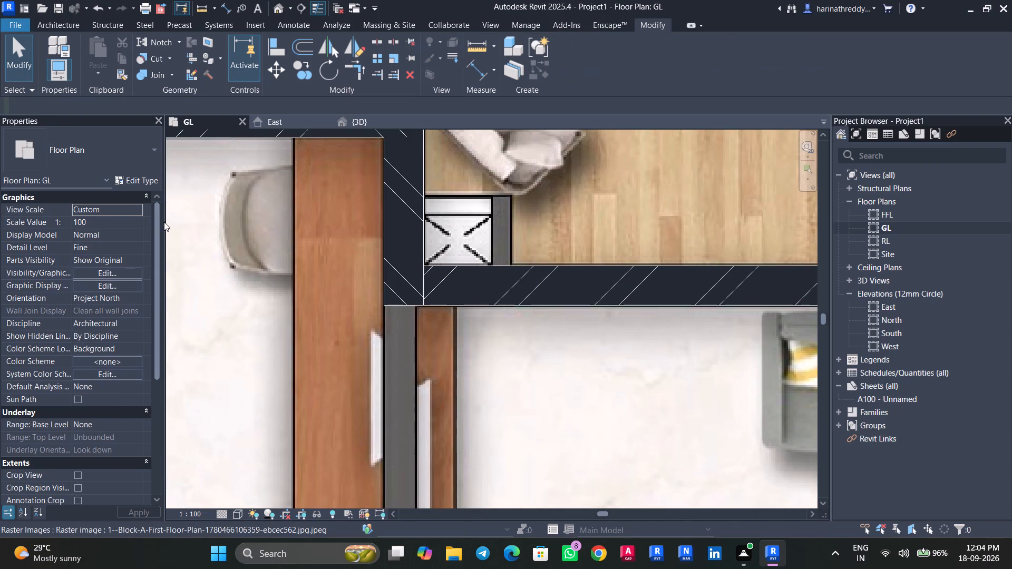
# Draw a W2 wall about 8.25 ft long between BED ROOM-1 and LIVING, from the balcony corner across the door opening to TOILET-1's upper wall.
pyautogui.press('w')
pyautogui.press('a')
pyautogui.click(71, 136)
pyautogui.scroll(4, 59, 237)
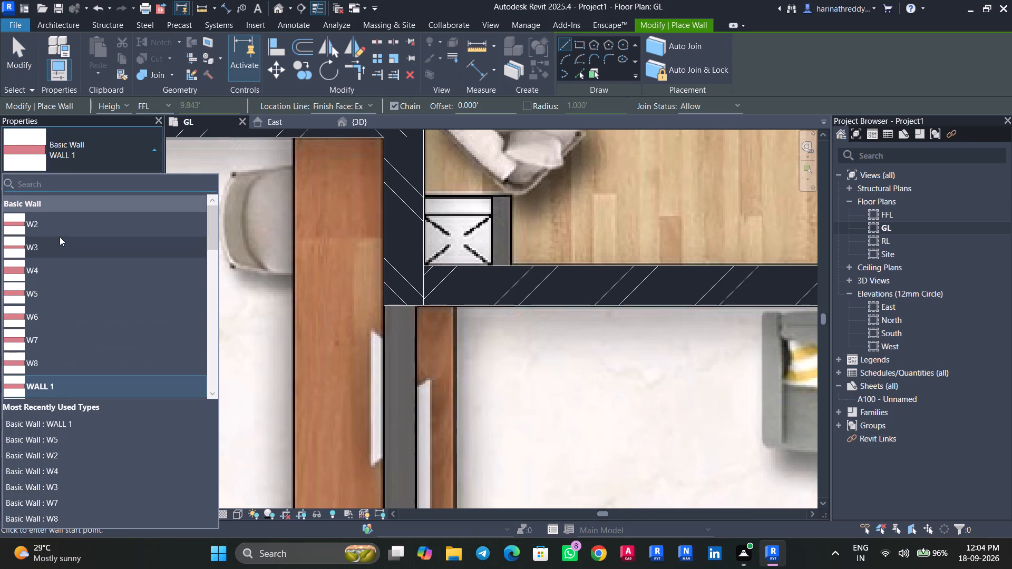
pyautogui.click(64, 232)
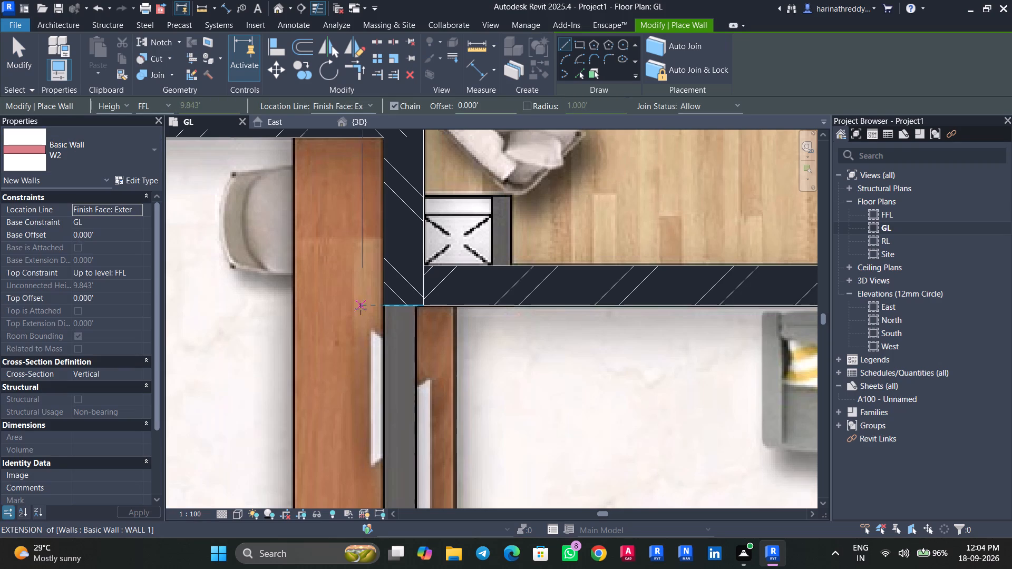
pyautogui.click(384, 303)
pyautogui.press('space')
pyautogui.moveTo(381, 431); pyautogui.dragTo(415, 197, button='middle')
pyautogui.scroll(1, 415, 197)
pyautogui.moveTo(419, 417); pyautogui.dragTo(433, 201, button='middle')
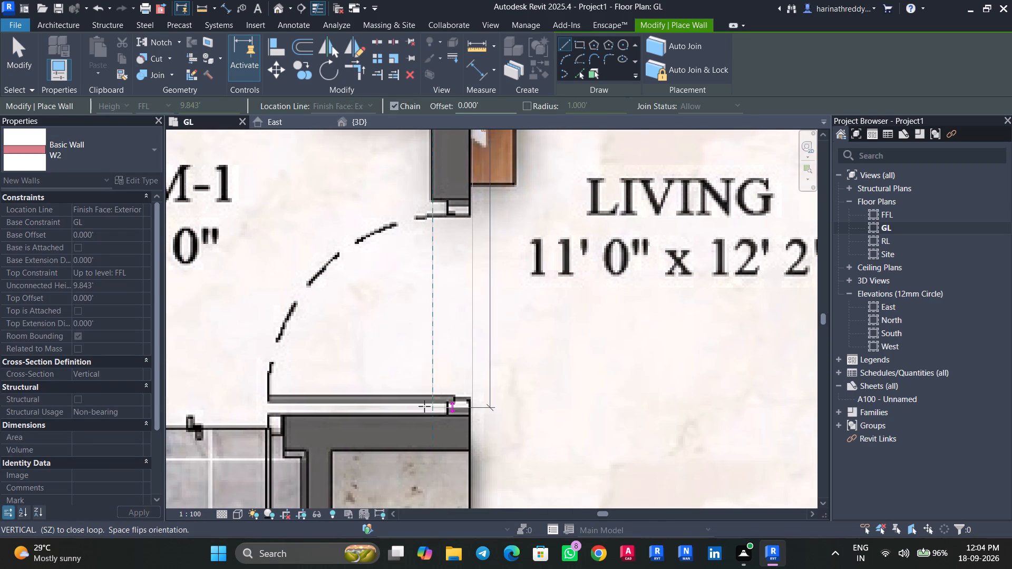
pyautogui.scroll(3, 430, 416)
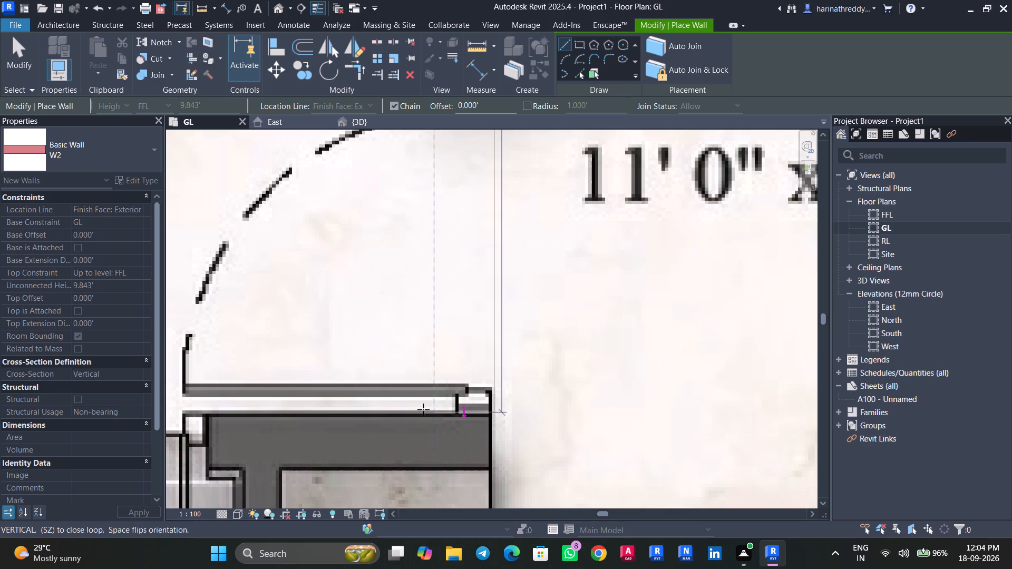
pyautogui.click(422, 415)
pyautogui.press('Escape')
pyautogui.press('Escape')
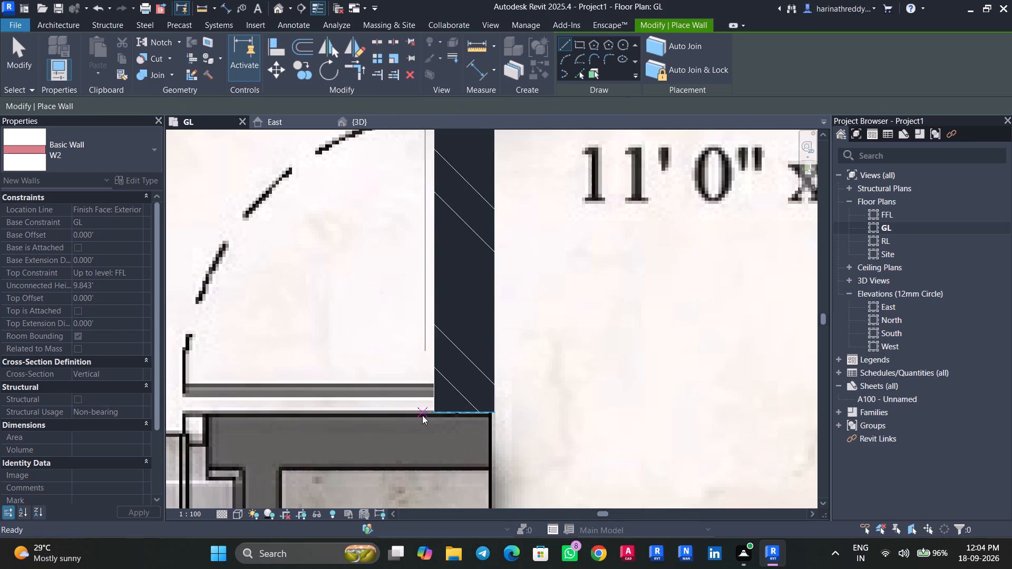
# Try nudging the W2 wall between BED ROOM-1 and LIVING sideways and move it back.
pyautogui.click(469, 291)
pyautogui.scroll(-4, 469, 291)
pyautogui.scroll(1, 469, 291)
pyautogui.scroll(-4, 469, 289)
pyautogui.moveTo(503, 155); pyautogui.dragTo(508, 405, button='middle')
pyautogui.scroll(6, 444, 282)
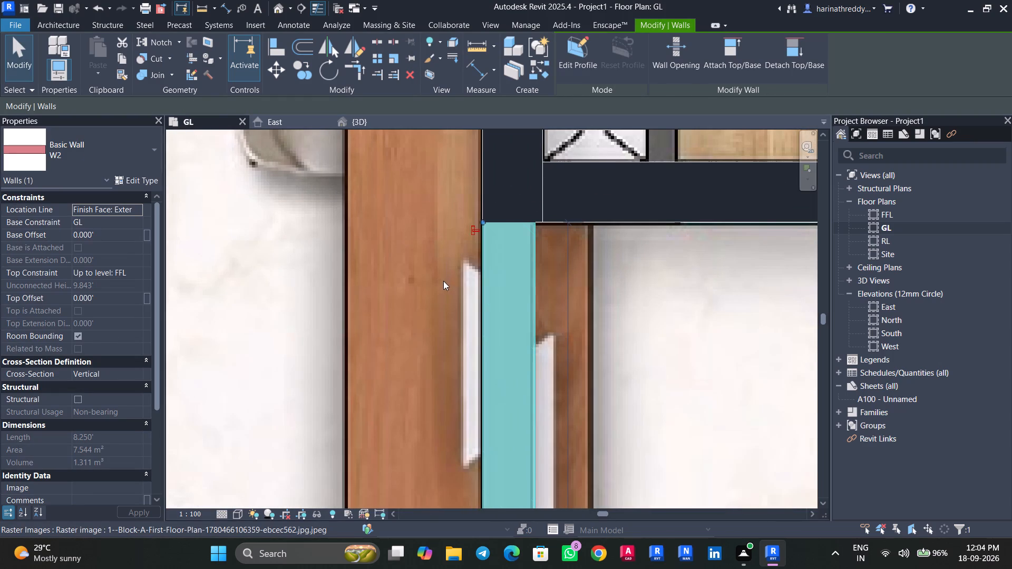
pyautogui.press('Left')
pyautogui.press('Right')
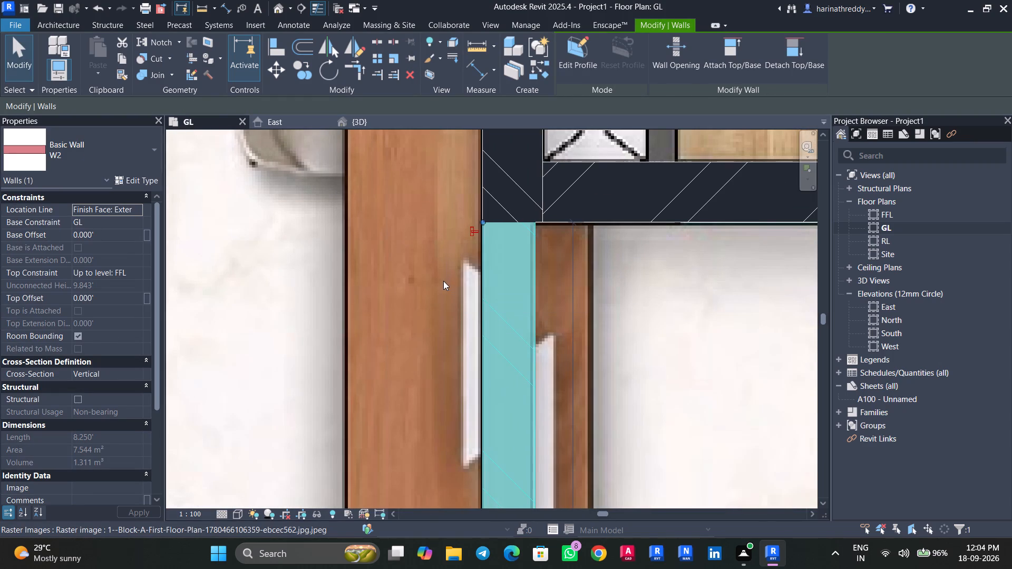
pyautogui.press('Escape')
# Nudge the W2 wall between BED ROOM-1 and LIVING slightly toward BED ROOM-1 to line up with the plan image.
pyautogui.scroll(-5, 434, 281)
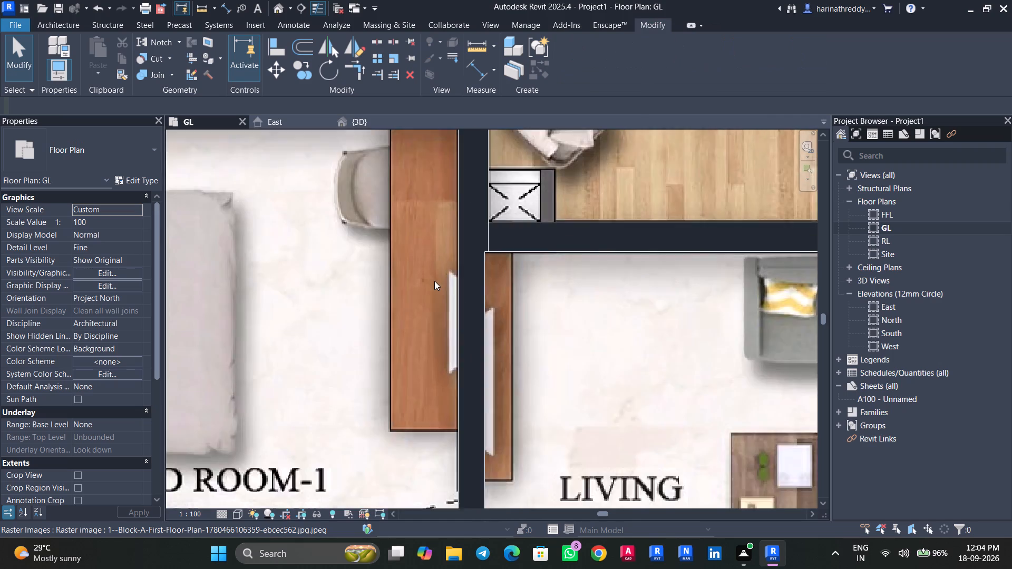
pyautogui.scroll(-6, 434, 281)
pyautogui.click(450, 297)
pyautogui.scroll(16, 450, 297)
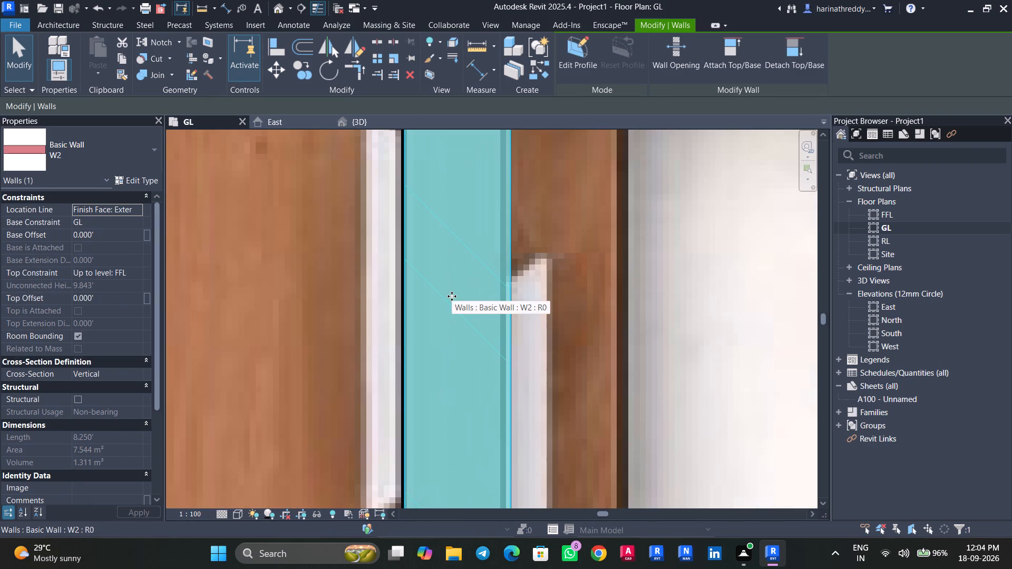
pyautogui.press('Left')
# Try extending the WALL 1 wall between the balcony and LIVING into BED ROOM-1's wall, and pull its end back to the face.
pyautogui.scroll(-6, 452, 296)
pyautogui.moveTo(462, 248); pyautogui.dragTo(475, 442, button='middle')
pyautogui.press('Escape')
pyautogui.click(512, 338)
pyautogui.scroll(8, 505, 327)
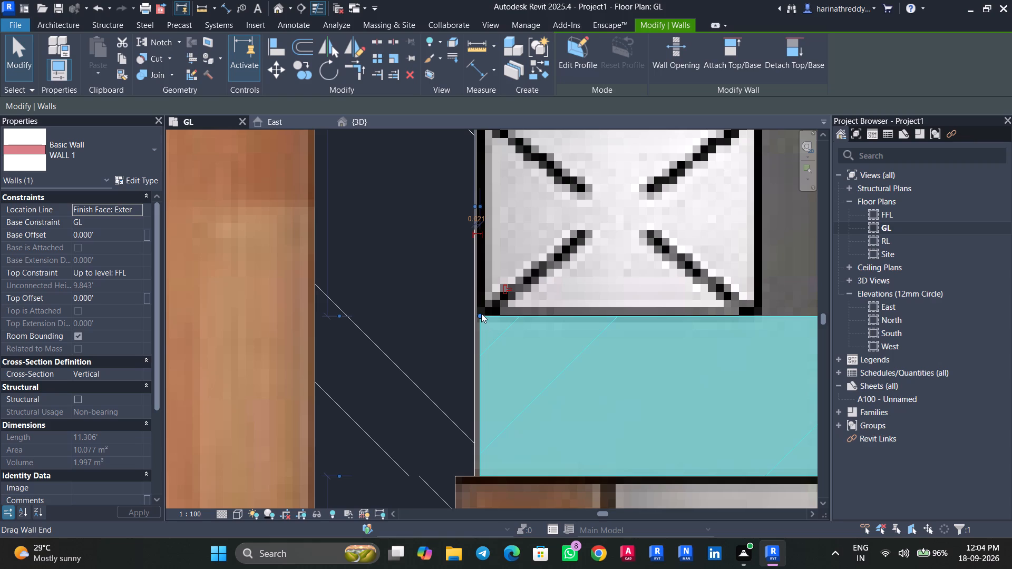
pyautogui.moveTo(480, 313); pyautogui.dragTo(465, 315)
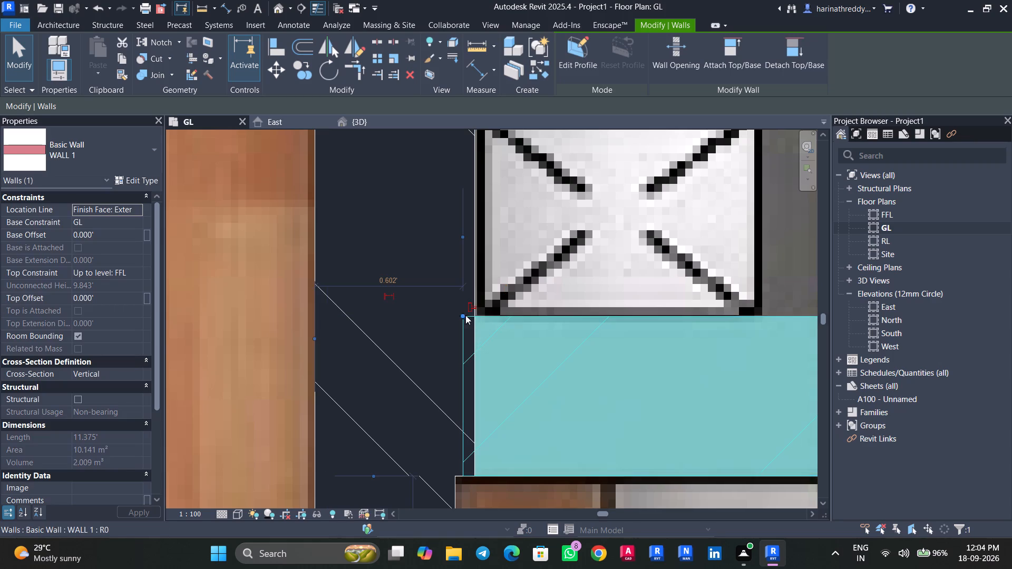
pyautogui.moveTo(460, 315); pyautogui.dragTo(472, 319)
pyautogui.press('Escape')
# Draw a W2 wall about 14.9 ft long along TOILET-1's upper side, from the LIVING-side corner to the outer corner of the shaft.
pyautogui.scroll(-10, 405, 352)
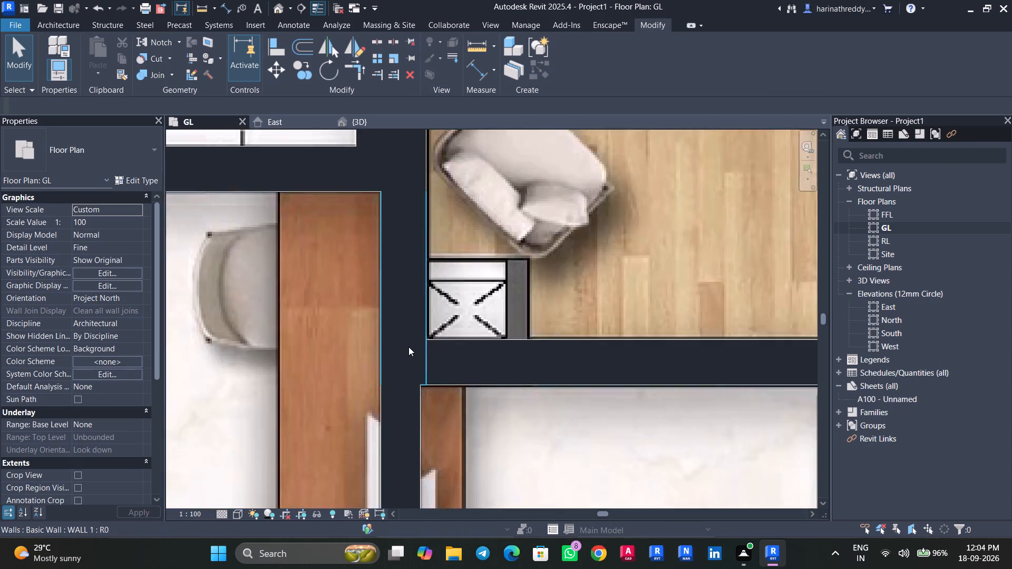
pyautogui.scroll(-11, 408, 347)
pyautogui.moveTo(431, 387); pyautogui.dragTo(430, 308, button='middle')
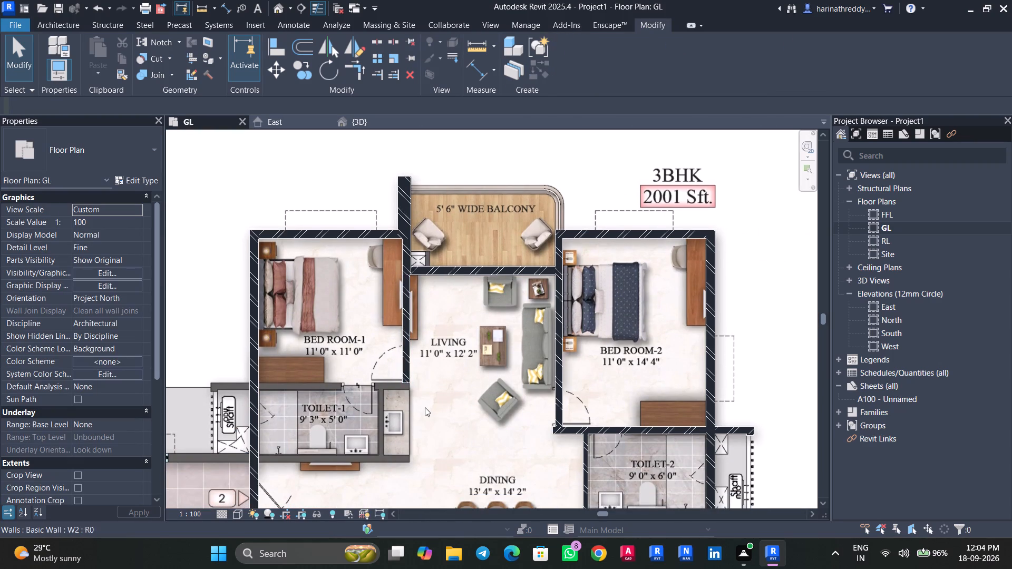
pyautogui.scroll(4, 425, 407)
pyautogui.moveTo(418, 384); pyautogui.dragTo(516, 355, button='middle')
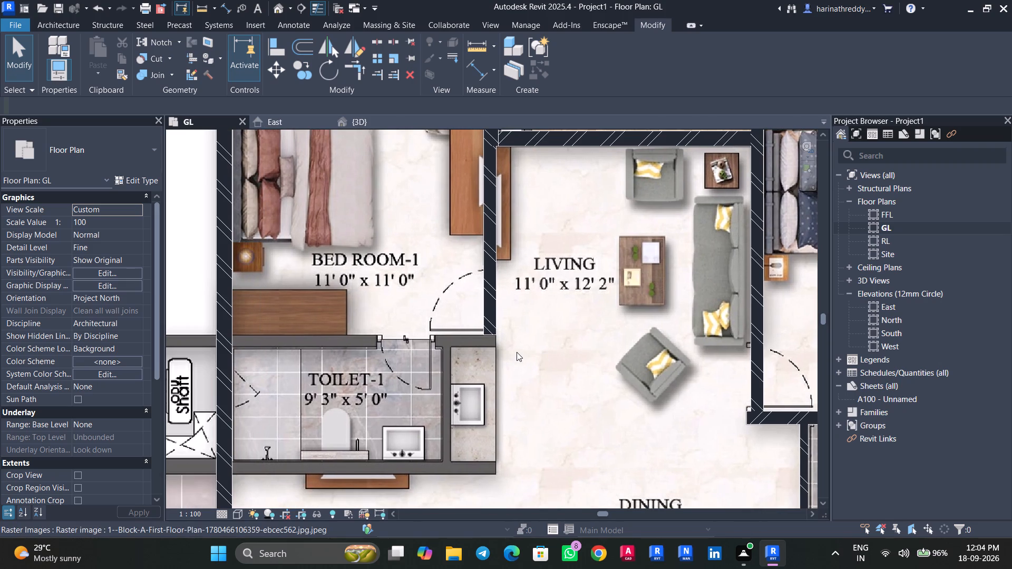
pyautogui.write('WA')
pyautogui.scroll(6, 474, 331)
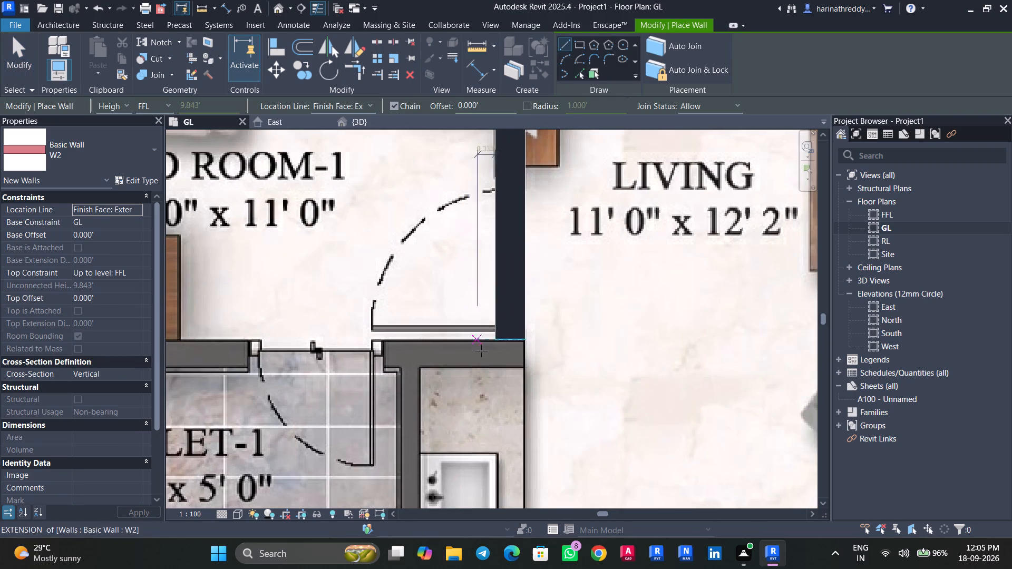
pyautogui.click(528, 338)
pyautogui.press('space')
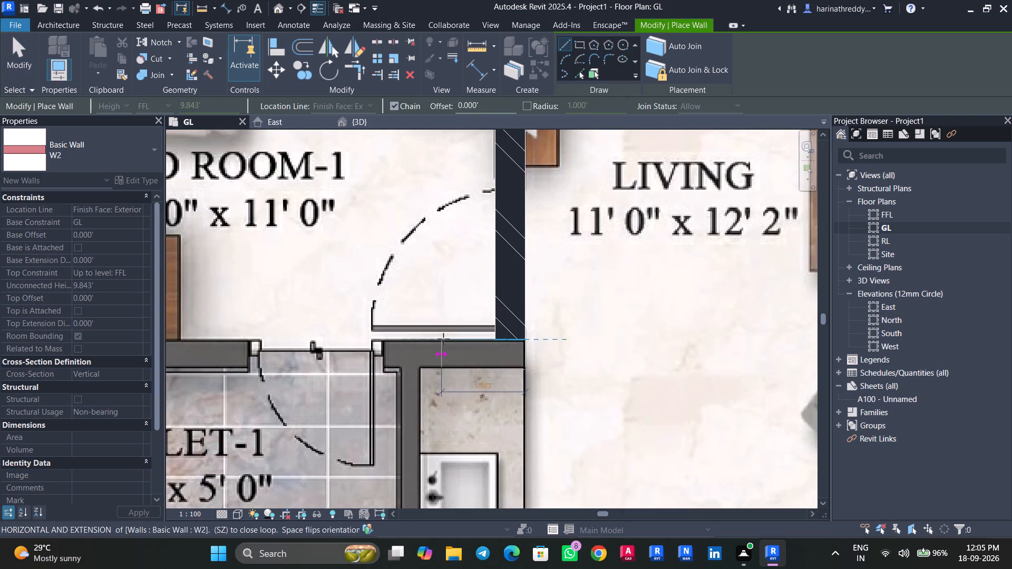
pyautogui.moveTo(384, 339); pyautogui.dragTo(581, 332, button='middle')
pyautogui.moveTo(382, 335); pyautogui.dragTo(636, 347, button='middle')
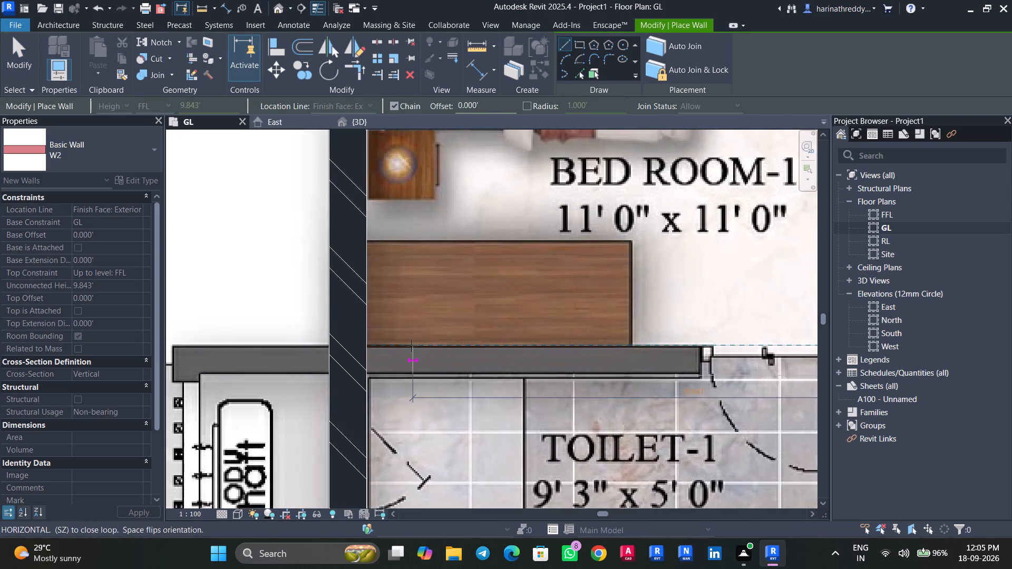
pyautogui.moveTo(411, 346); pyautogui.dragTo(594, 348, button='middle')
pyautogui.scroll(8, 364, 349)
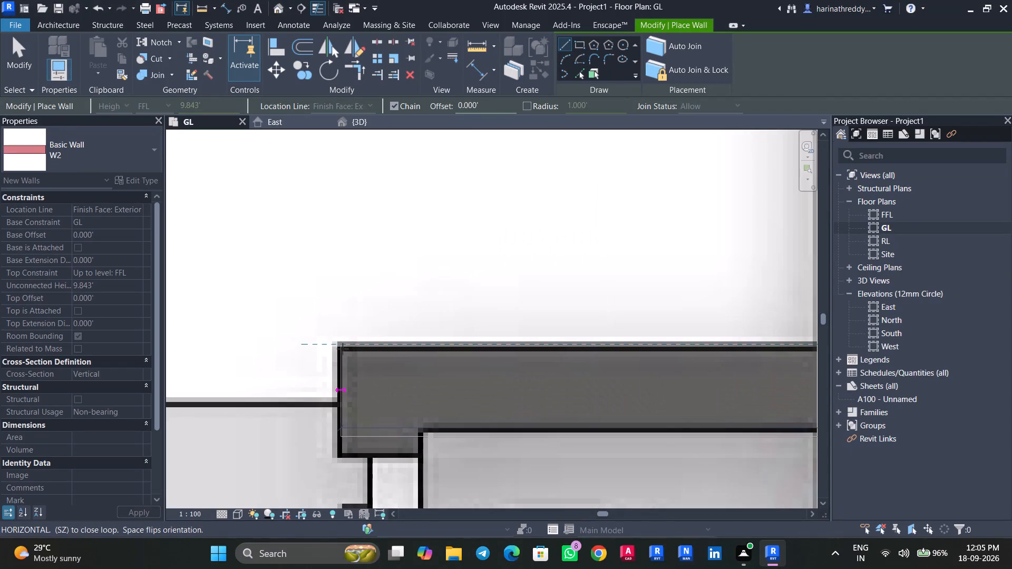
pyautogui.click(337, 349)
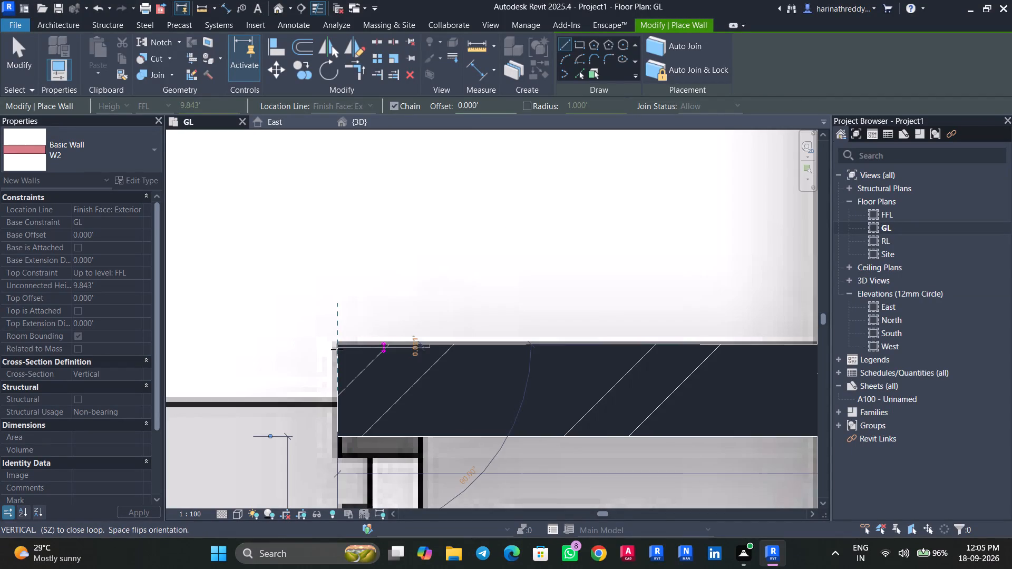
pyautogui.press('Escape')
pyautogui.press('Escape')
# Nudge the W2 wall between BED ROOM-1 and TOILET-1 up and down to align it with the wall in the plan image.
pyautogui.click(483, 367)
pyautogui.scroll(-3, 483, 367)
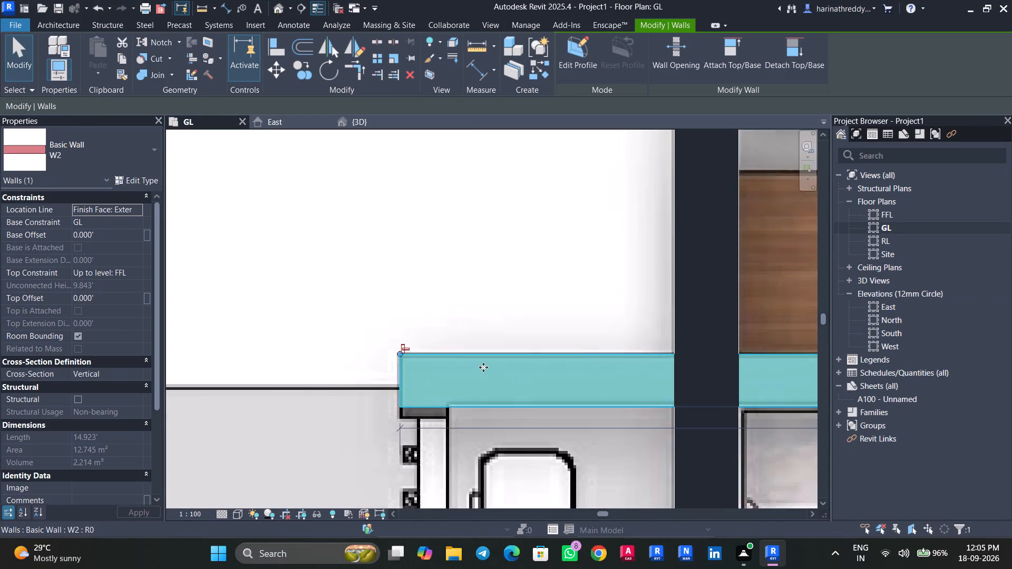
pyautogui.scroll(-7, 483, 367)
pyautogui.moveTo(772, 394); pyautogui.dragTo(493, 407, button='middle')
pyautogui.scroll(9, 531, 391)
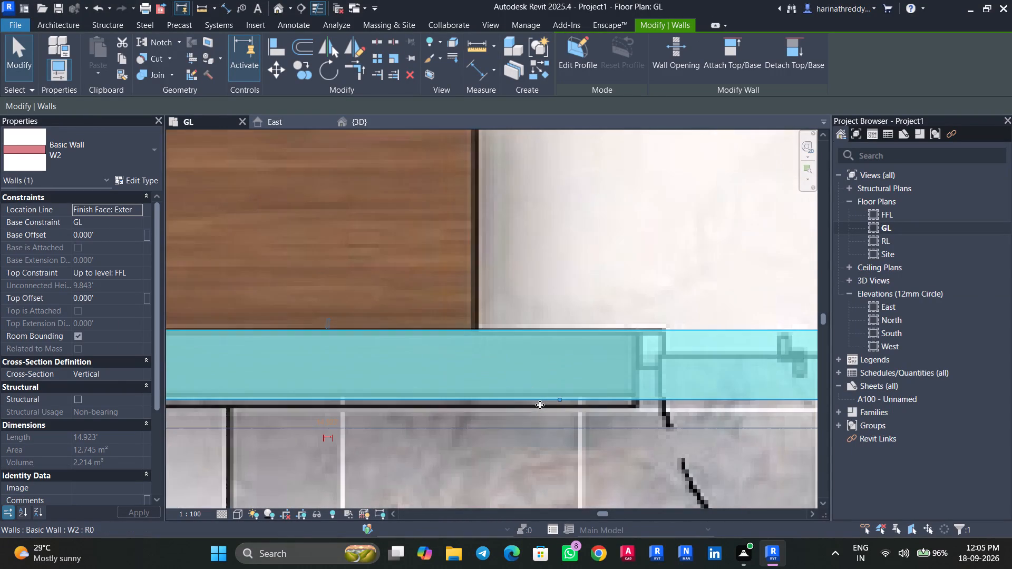
pyautogui.press('Down')
pyautogui.press('Up')
pyautogui.press('Up')
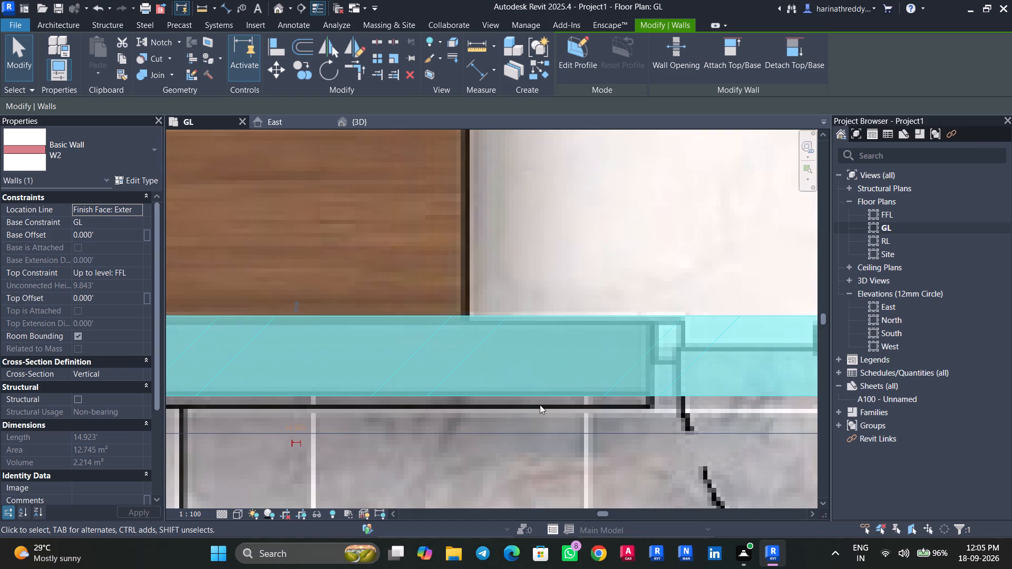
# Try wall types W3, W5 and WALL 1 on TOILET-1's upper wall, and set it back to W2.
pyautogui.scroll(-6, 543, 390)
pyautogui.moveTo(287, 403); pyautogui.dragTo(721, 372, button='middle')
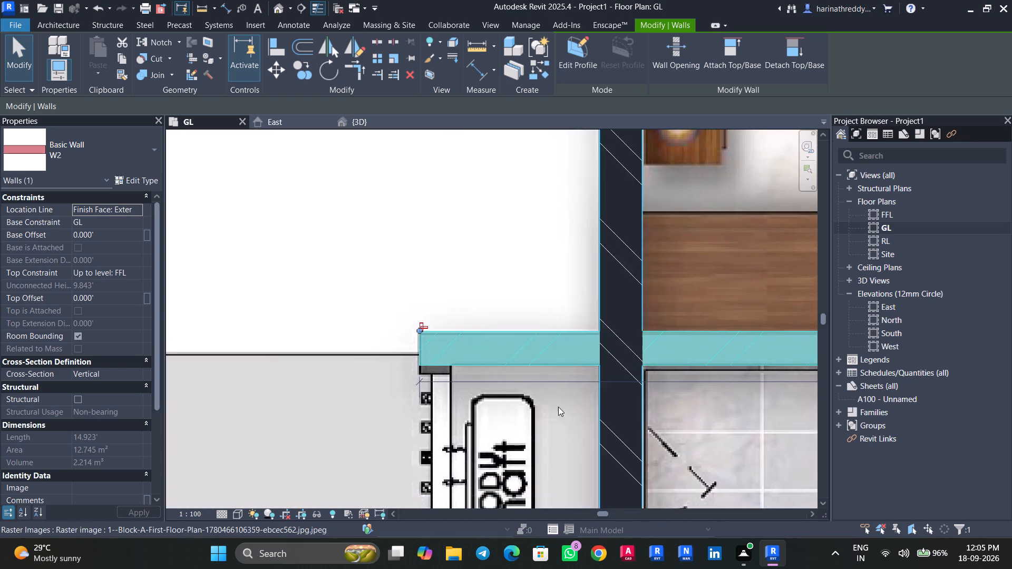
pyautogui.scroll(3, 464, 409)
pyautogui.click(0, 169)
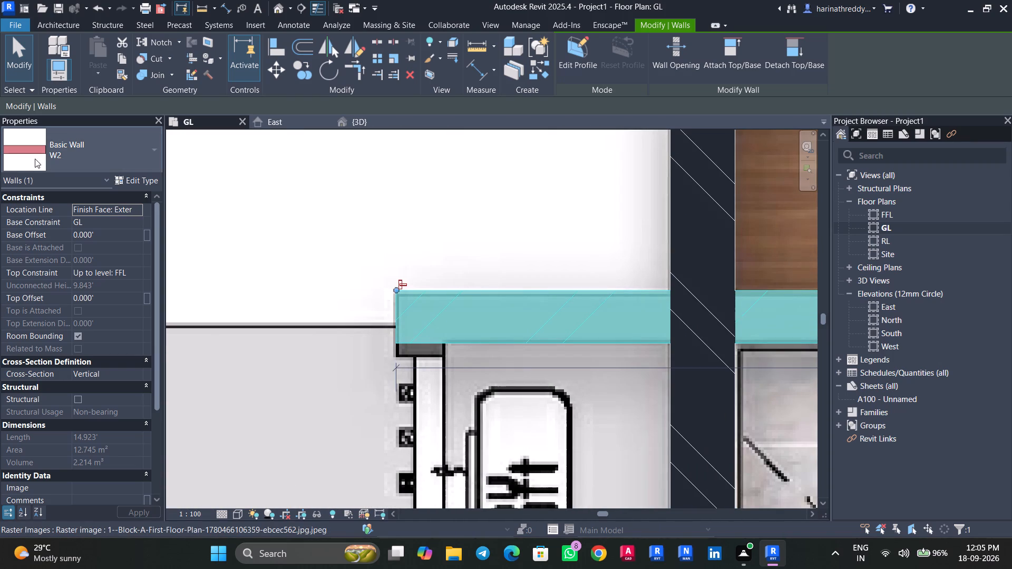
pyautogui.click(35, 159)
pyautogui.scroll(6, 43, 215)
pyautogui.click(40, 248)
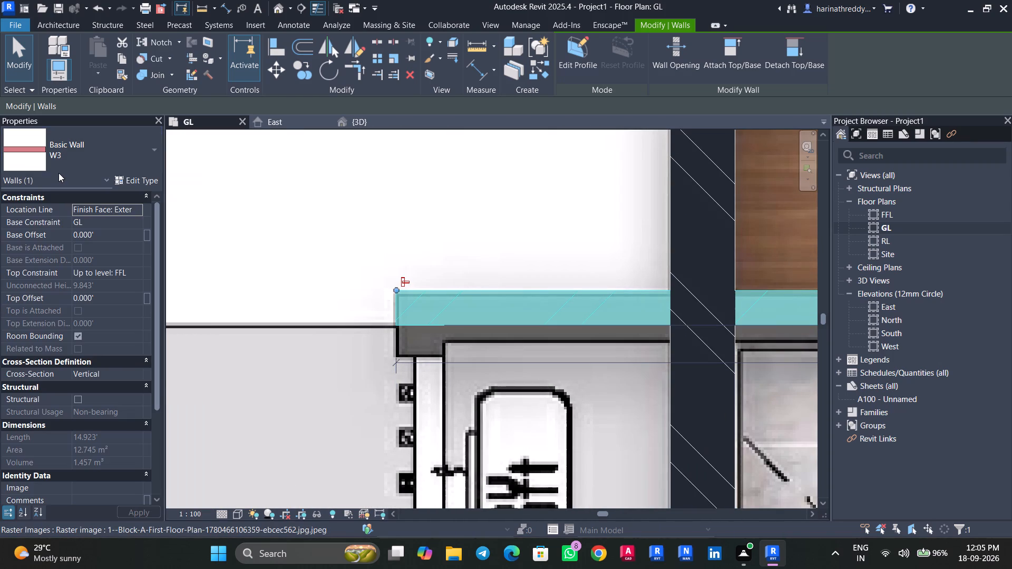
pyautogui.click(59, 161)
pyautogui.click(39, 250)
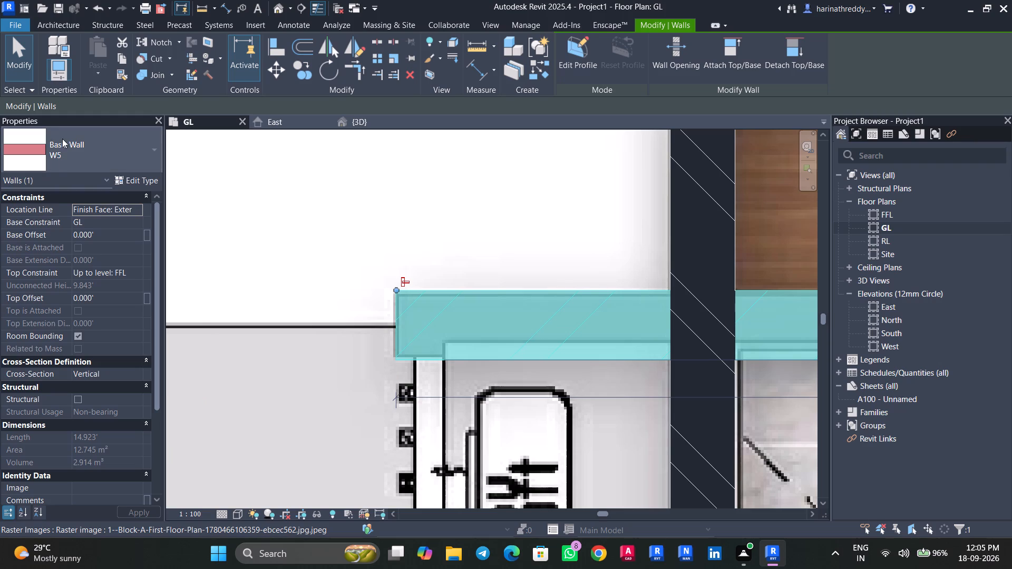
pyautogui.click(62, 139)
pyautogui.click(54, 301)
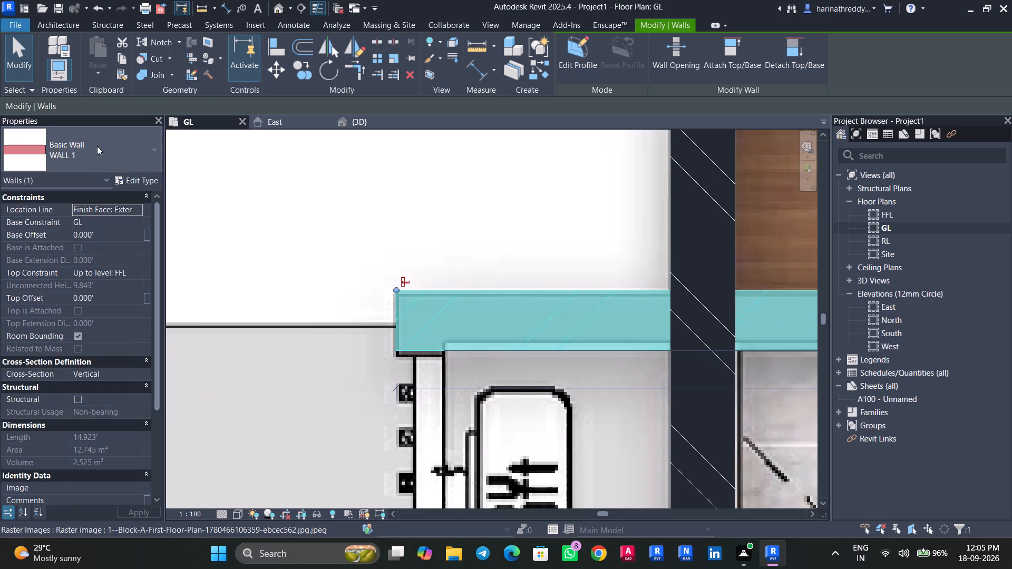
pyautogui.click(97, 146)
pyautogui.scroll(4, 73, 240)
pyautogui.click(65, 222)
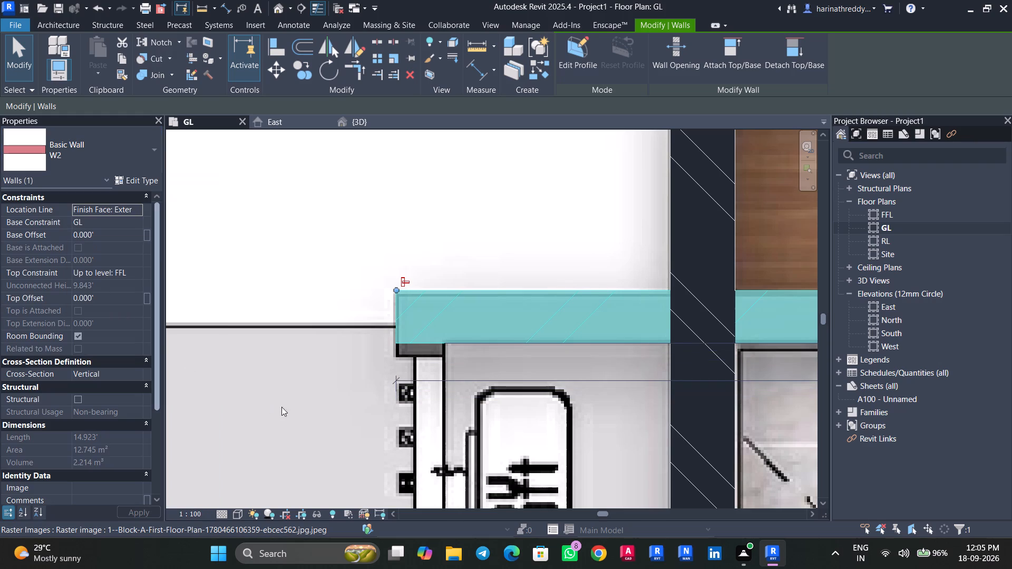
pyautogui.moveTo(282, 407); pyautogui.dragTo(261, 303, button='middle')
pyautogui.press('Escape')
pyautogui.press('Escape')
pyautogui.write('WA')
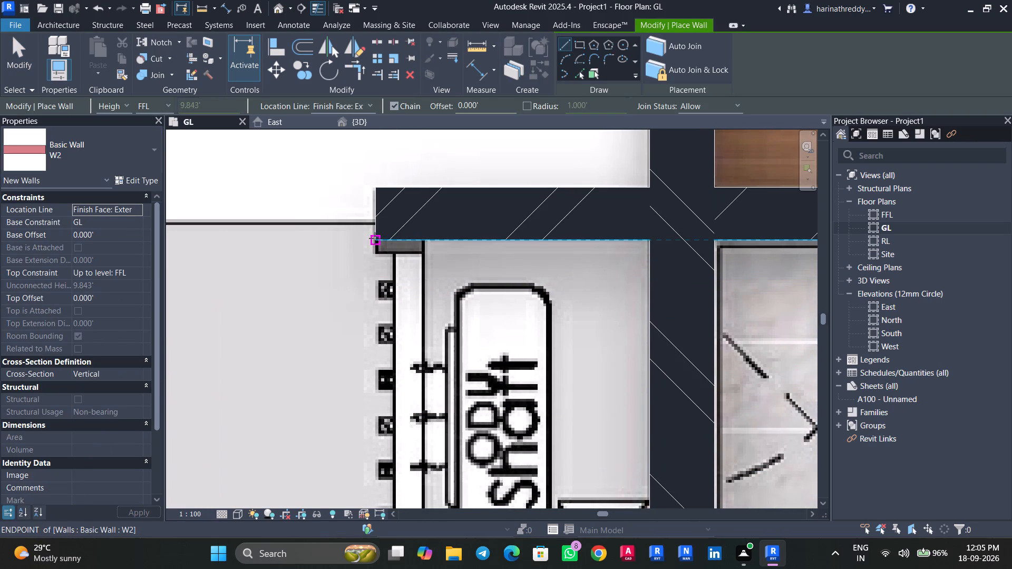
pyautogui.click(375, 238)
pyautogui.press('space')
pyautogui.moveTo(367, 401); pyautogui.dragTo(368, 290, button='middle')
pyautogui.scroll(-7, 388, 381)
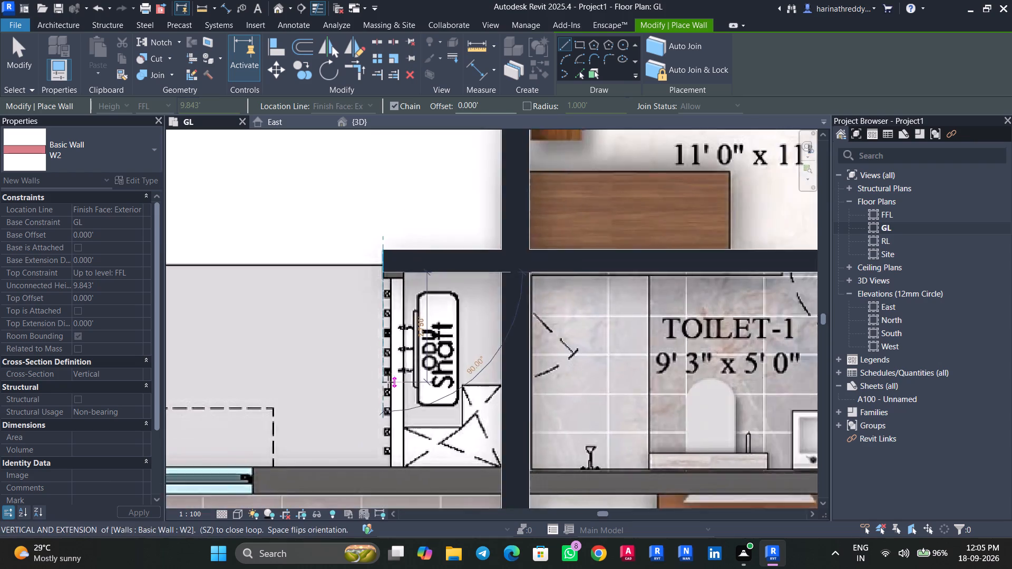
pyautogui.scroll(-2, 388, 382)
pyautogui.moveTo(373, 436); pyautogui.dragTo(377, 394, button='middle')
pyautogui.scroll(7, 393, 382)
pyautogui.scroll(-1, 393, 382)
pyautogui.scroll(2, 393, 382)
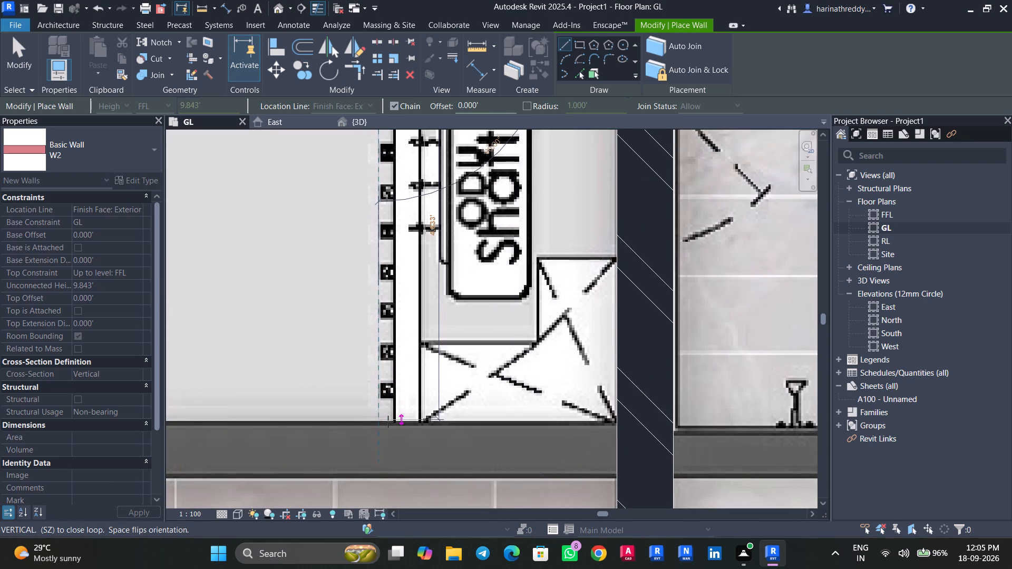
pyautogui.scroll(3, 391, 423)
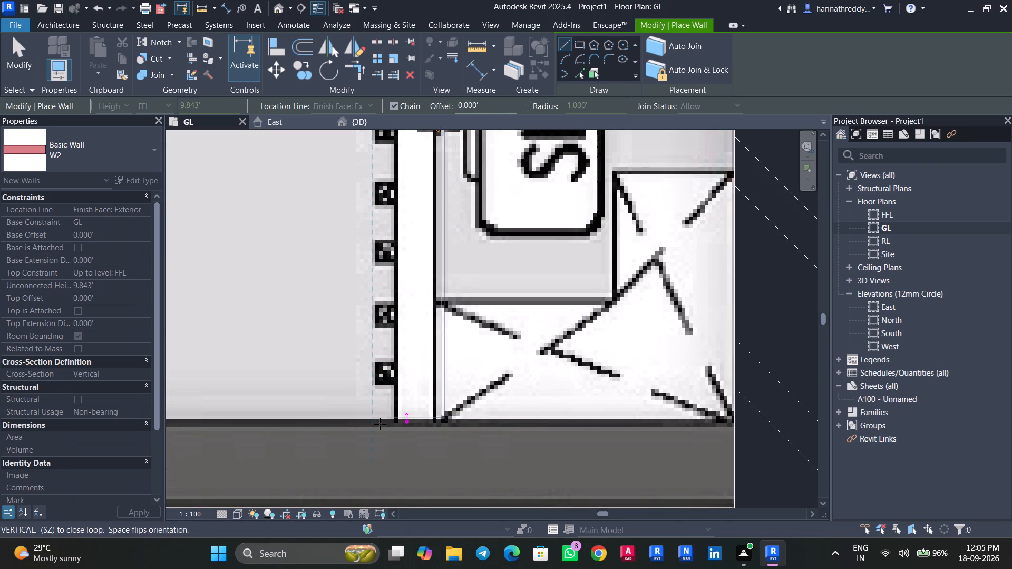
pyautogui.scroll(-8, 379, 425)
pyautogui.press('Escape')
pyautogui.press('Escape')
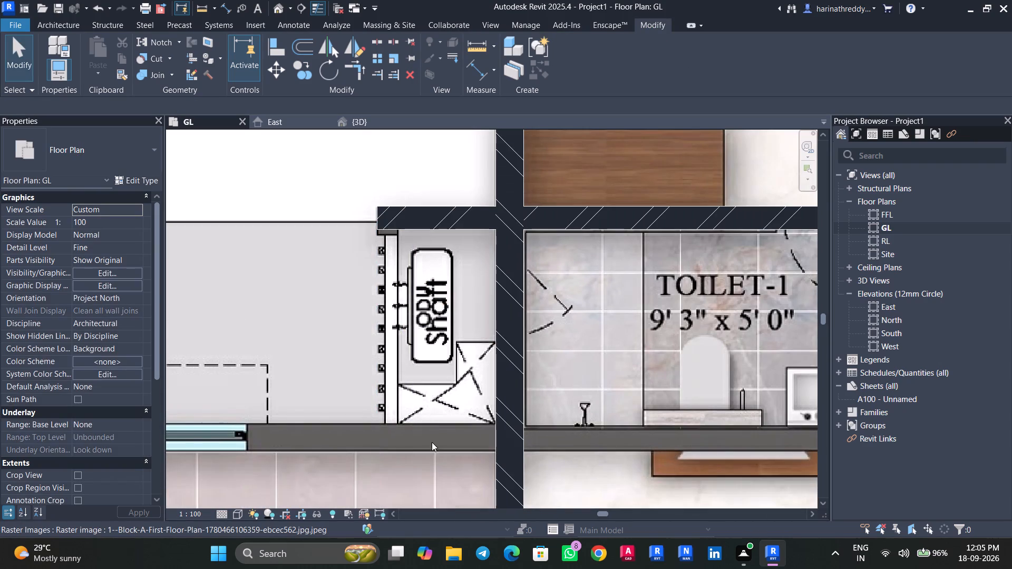
# Draw a W2 wall about 11.9 ft long along TOILET-1's lower side, from the wash area's outer corner to the W8 wall beside the shaft.
pyautogui.scroll(-7, 432, 442)
pyautogui.moveTo(428, 438); pyautogui.dragTo(509, 405, button='middle')
pyautogui.scroll(1, 490, 420)
pyautogui.scroll(-3, 490, 420)
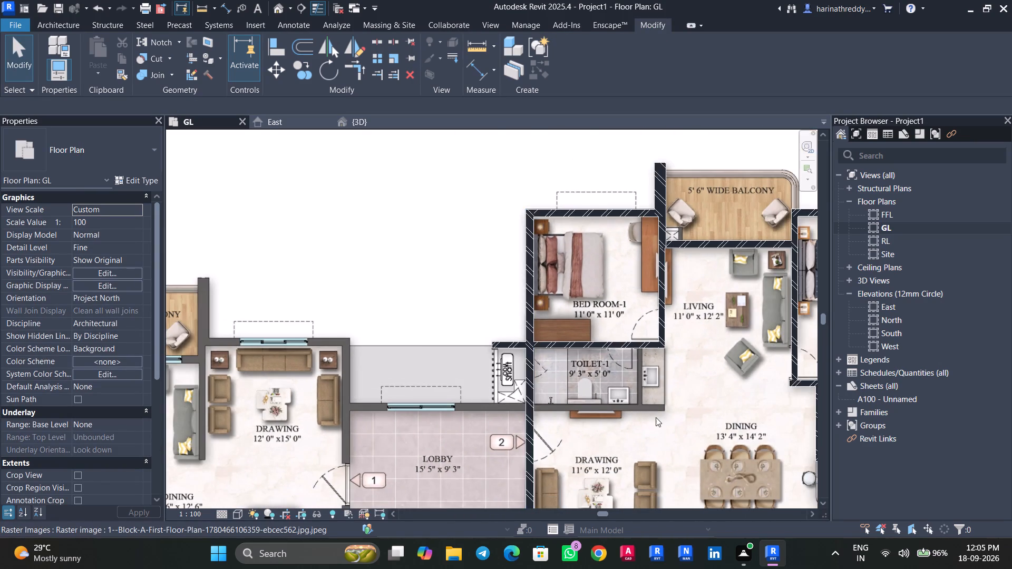
pyautogui.scroll(10, 656, 417)
pyautogui.moveTo(638, 402); pyautogui.dragTo(577, 396, button='middle')
pyautogui.press('w')
pyautogui.press('a')
pyautogui.scroll(5, 622, 397)
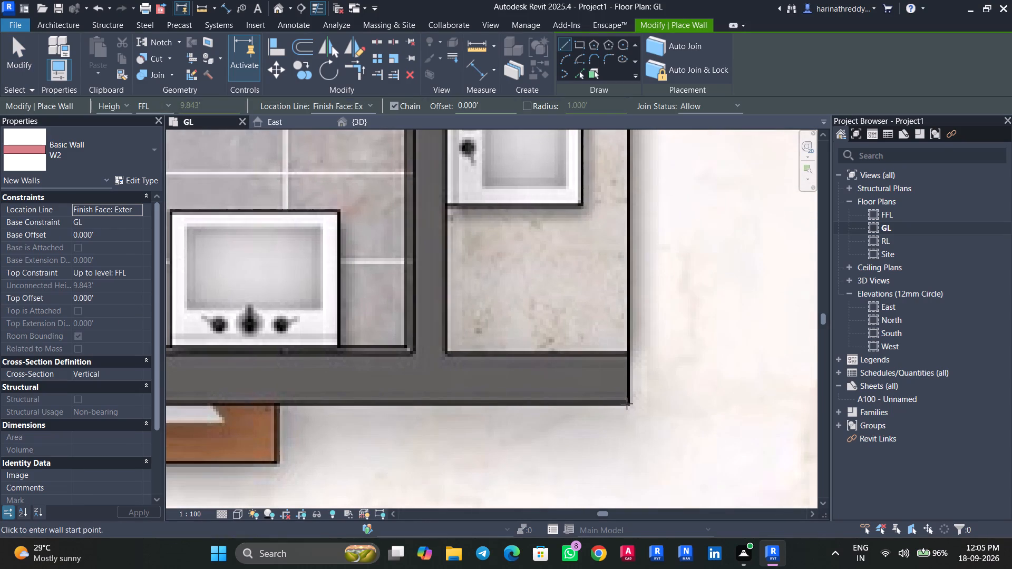
pyautogui.click(630, 406)
pyautogui.moveTo(421, 410); pyautogui.dragTo(723, 416, button='middle')
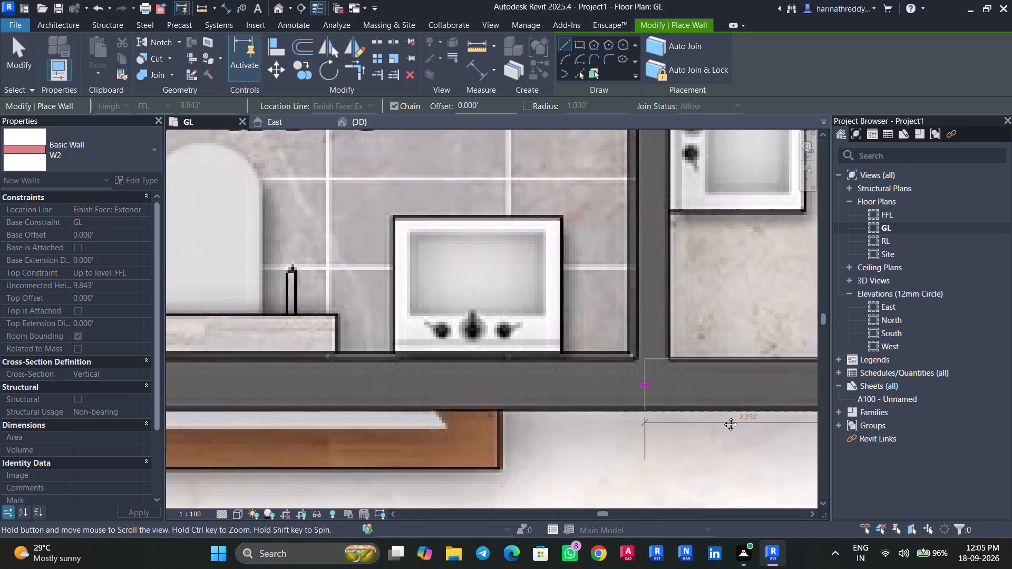
pyautogui.moveTo(723, 416); pyautogui.dragTo(738, 416, button='middle')
pyautogui.moveTo(397, 411); pyautogui.dragTo(666, 403, button='middle')
pyautogui.moveTo(404, 401); pyautogui.dragTo(727, 404, button='middle')
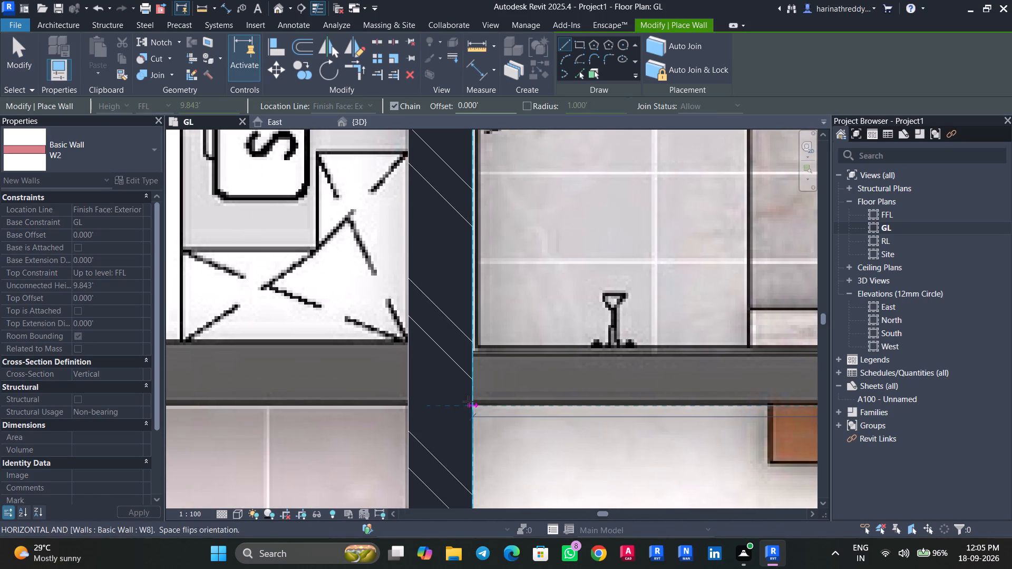
pyautogui.click(468, 401)
pyautogui.press('Escape')
pyautogui.press('Escape')
# Nudge the W2 wall along TOILET-1's lower side up and down to align it with the wall in the plan image.
pyautogui.click(596, 376)
pyautogui.moveTo(593, 376); pyautogui.dragTo(318, 399, button='middle')
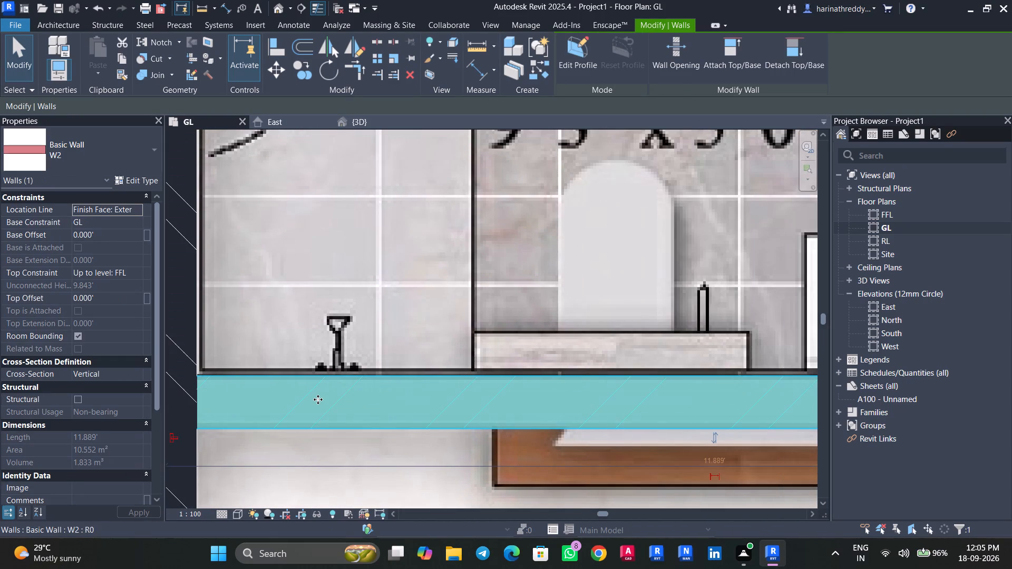
pyautogui.press('Up')
pyautogui.scroll(-1, 319, 407)
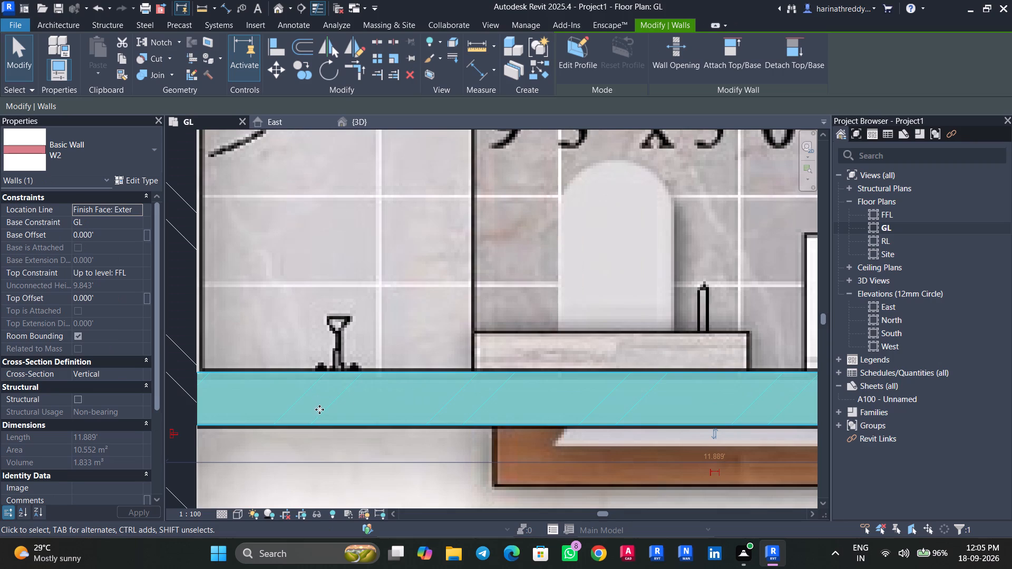
pyautogui.scroll(-4, 319, 409)
pyautogui.moveTo(621, 471); pyautogui.dragTo(449, 527, button='middle')
pyautogui.scroll(5, 739, 444)
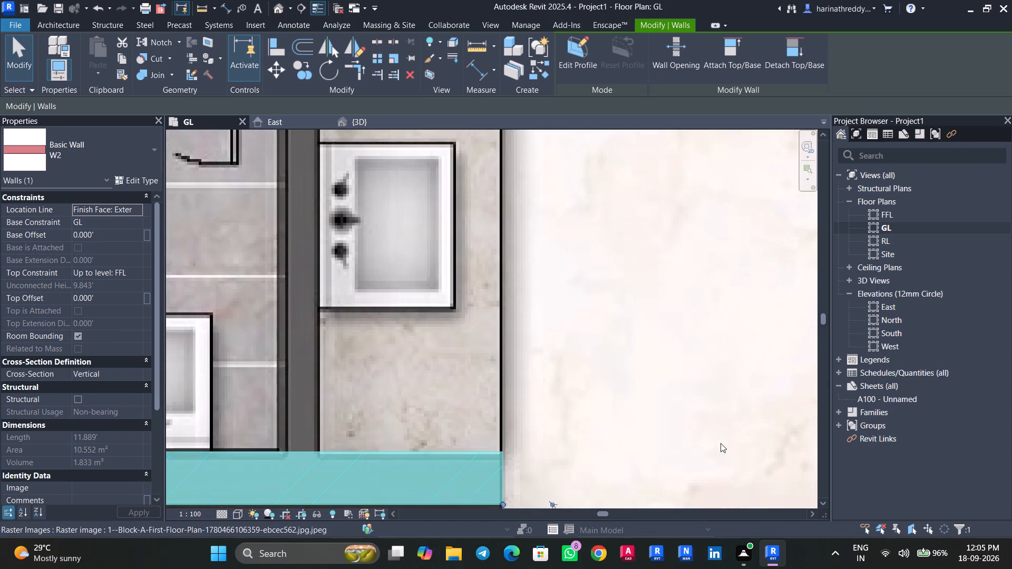
pyautogui.press('Down')
pyautogui.moveTo(548, 437); pyautogui.dragTo(752, 211, button='middle')
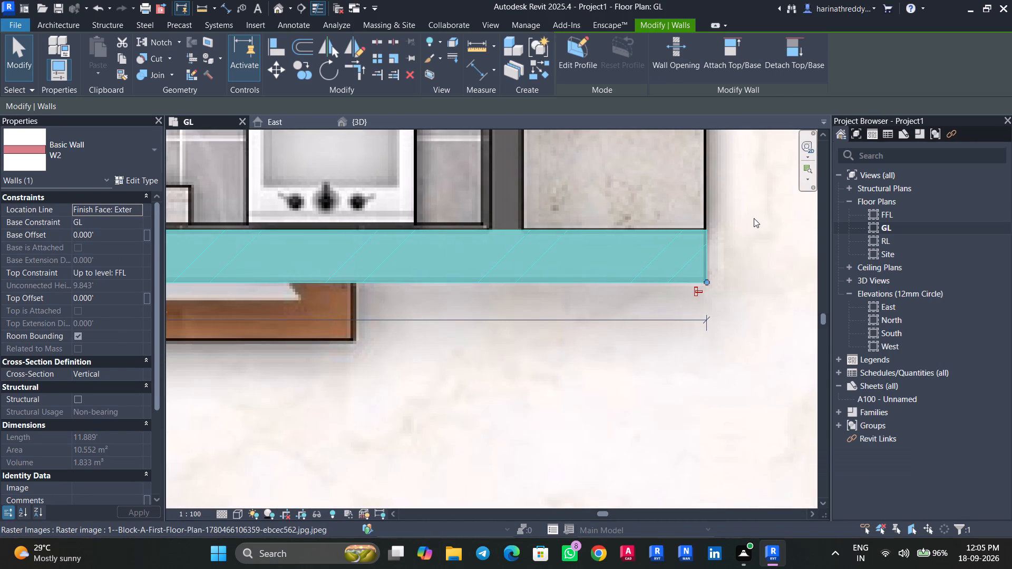
pyautogui.press('Escape')
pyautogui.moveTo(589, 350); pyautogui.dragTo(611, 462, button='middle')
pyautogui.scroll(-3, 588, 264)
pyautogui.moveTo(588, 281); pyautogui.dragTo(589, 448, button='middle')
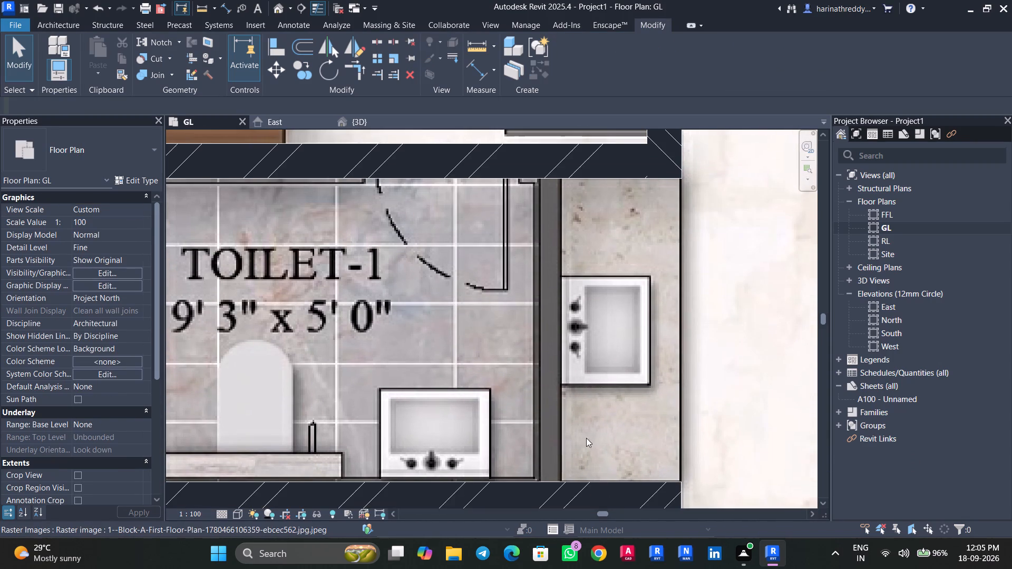
# Draw a W3 wall about 5.6 ft long between TOILET-1 and the wash area, joining the two W2 walls.
pyautogui.press('w')
pyautogui.press('a')
pyautogui.click(84, 156)
pyautogui.scroll(2, 77, 239)
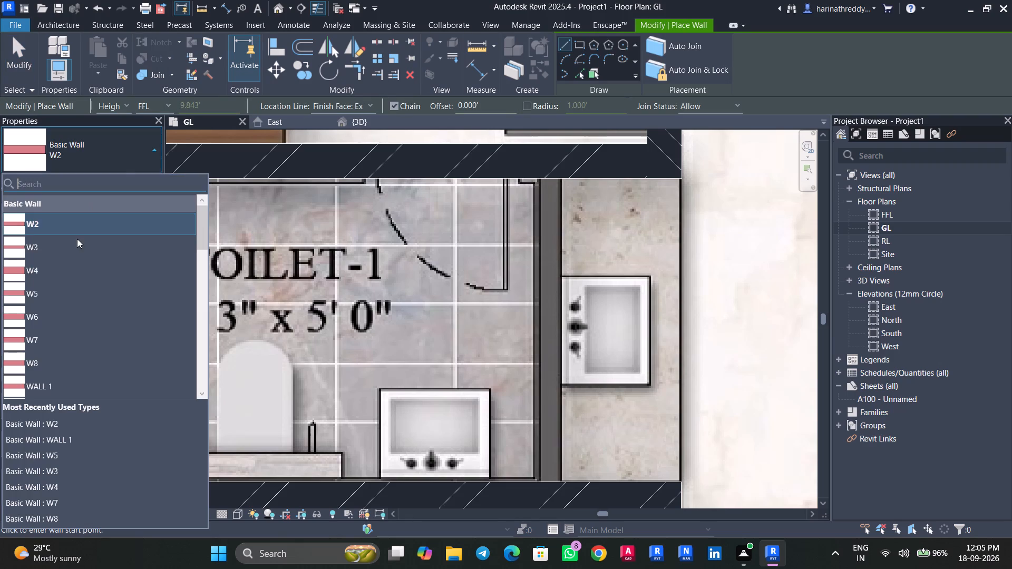
pyautogui.scroll(1, 77, 239)
pyautogui.click(75, 245)
pyautogui.click(560, 177)
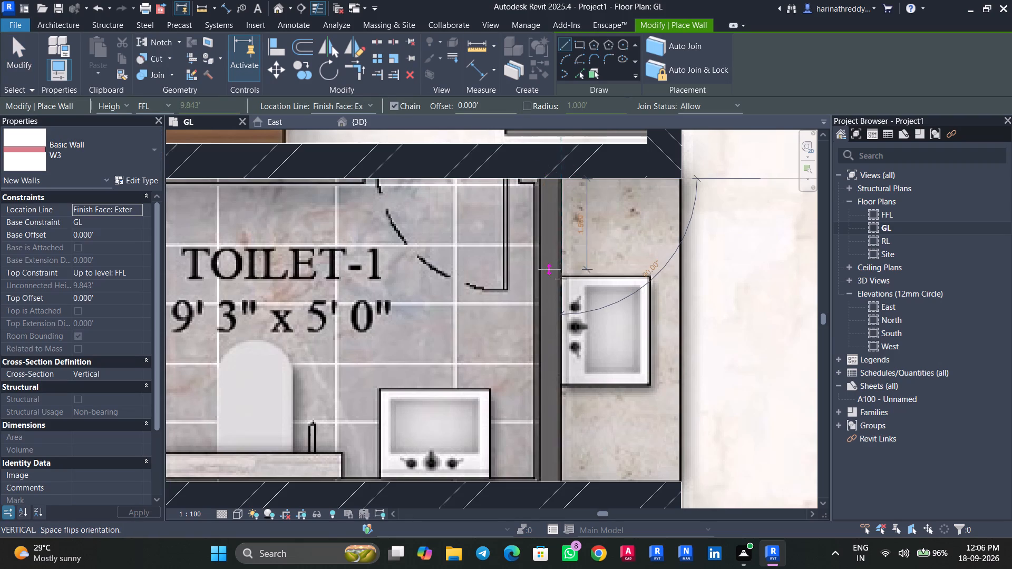
pyautogui.moveTo(562, 295); pyautogui.dragTo(558, 247, button='middle')
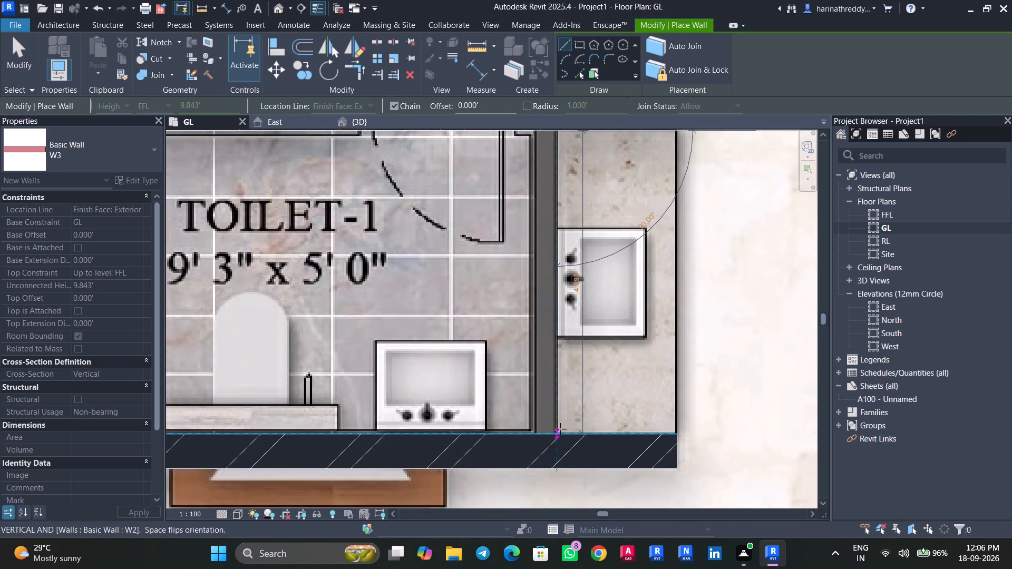
pyautogui.click(560, 429)
pyautogui.press('Escape')
pyautogui.press('Escape')
pyautogui.press('Escape')
# Nudge the W3 wall between TOILET-1 and the wash area slightly toward the wash area to match the plan image.
pyautogui.click(543, 385)
pyautogui.scroll(4, 543, 385)
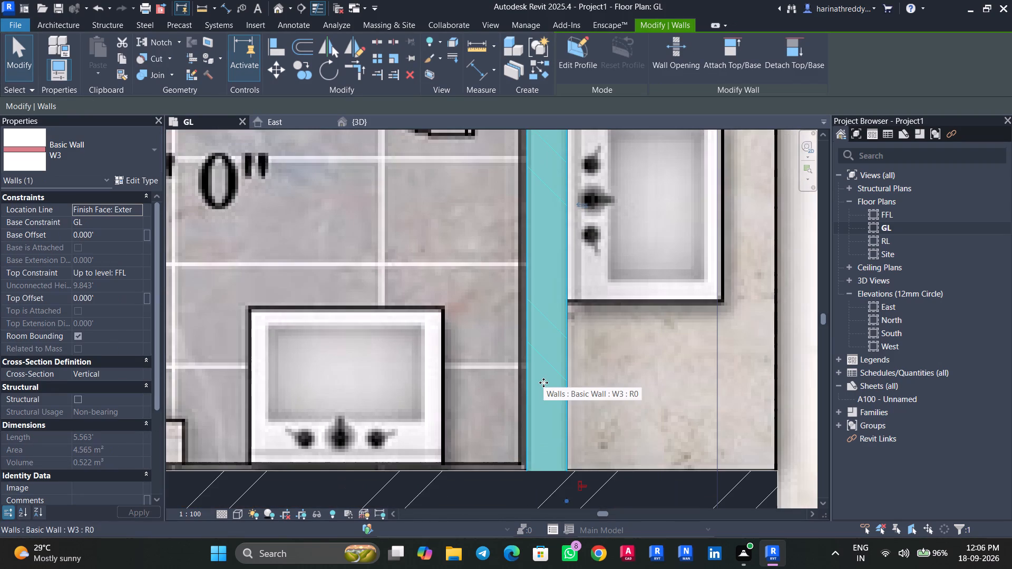
pyautogui.scroll(3, 543, 382)
pyautogui.press('Right')
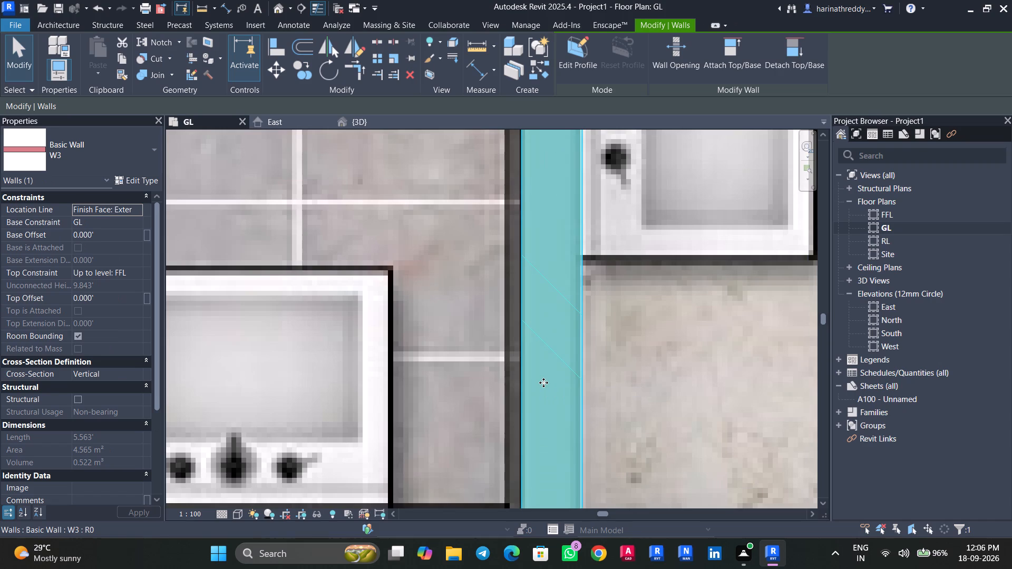
pyautogui.scroll(-11, 540, 382)
pyautogui.moveTo(567, 275); pyautogui.dragTo(596, 392, button='middle')
pyautogui.press('Escape')
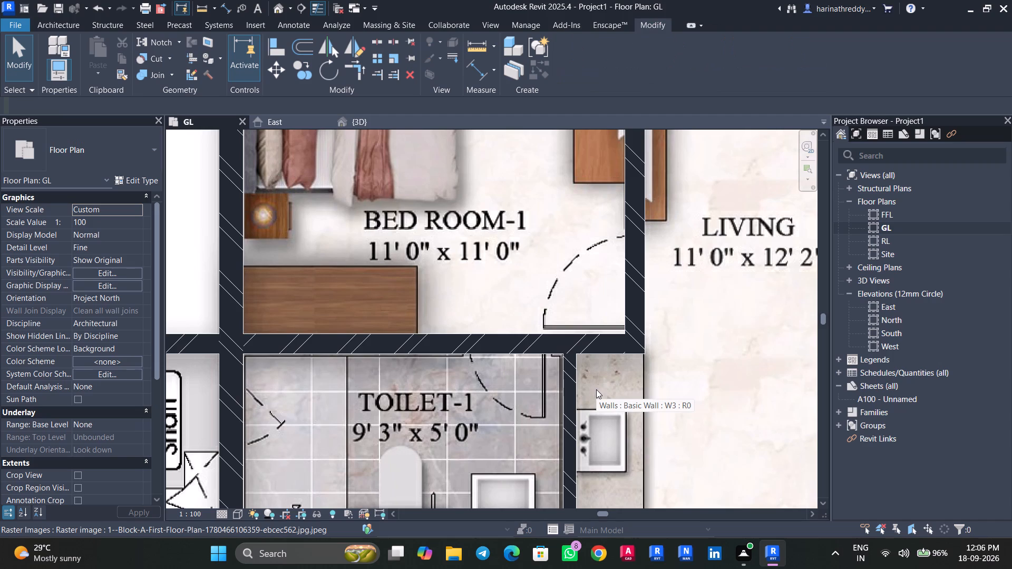
# Examine how TOILET-1's upper W2 wall and the W3 wall beside the wash area line up with the plan image.
pyautogui.click(498, 328)
pyautogui.scroll(2, 490, 353)
pyautogui.scroll(-2, 490, 353)
pyautogui.scroll(6, 490, 353)
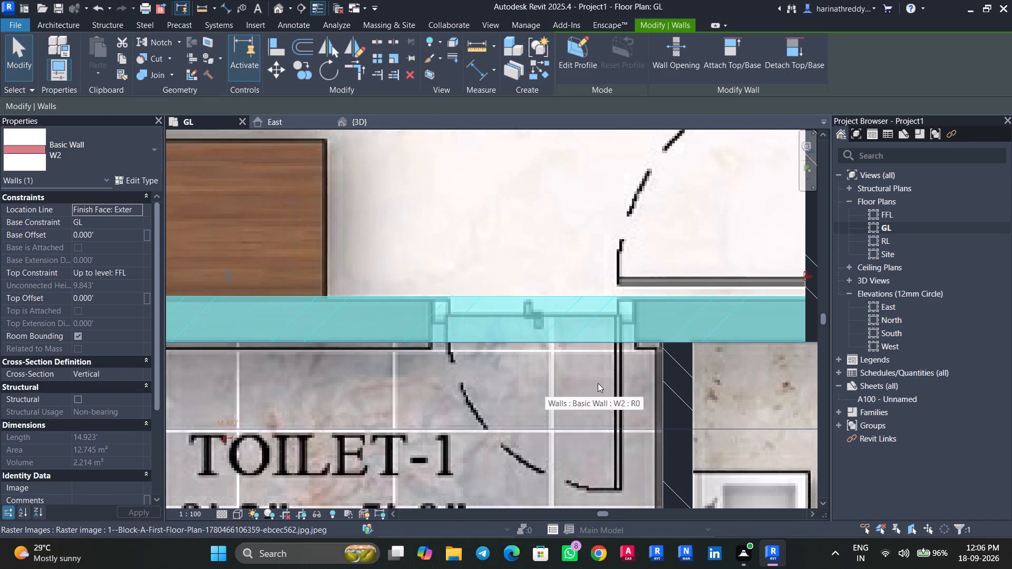
pyautogui.press('Escape')
pyautogui.click(668, 390)
pyautogui.scroll(4, 676, 403)
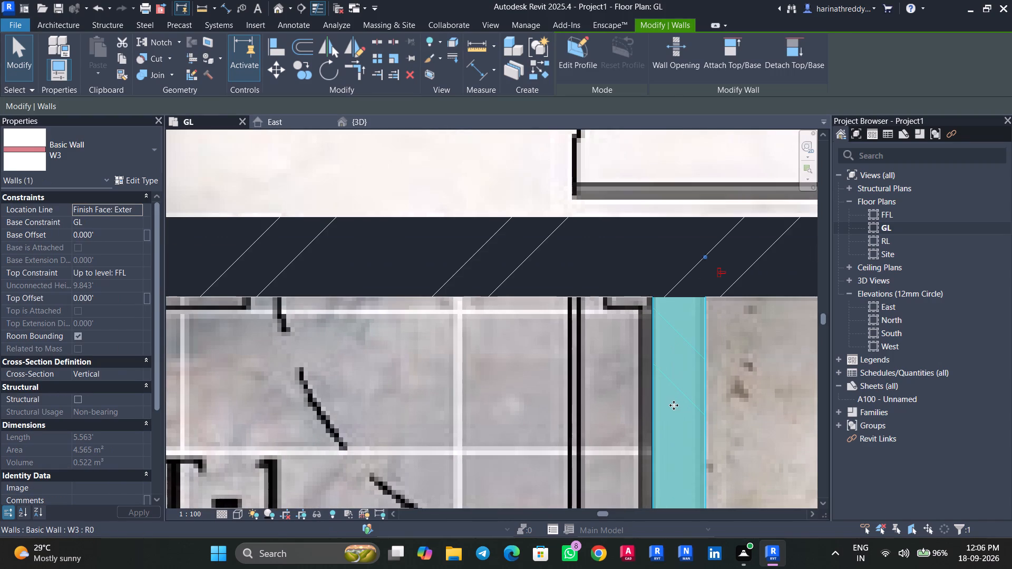
pyautogui.press('Escape')
pyautogui.click(676, 404)
pyautogui.scroll(-8, 676, 404)
pyautogui.moveTo(701, 413); pyautogui.dragTo(640, 218, button='middle')
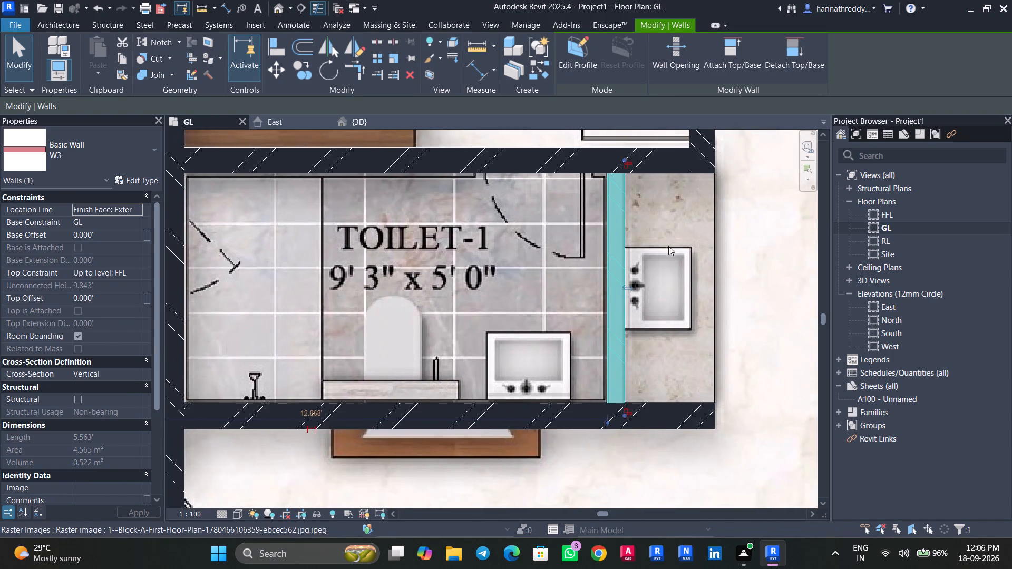
pyautogui.moveTo(680, 266); pyautogui.dragTo(710, 330, button='middle')
pyautogui.press('Escape')
# Measure TOILET-1's clear width between the inner faces of the W8 and W3 walls with an aligned dimension.
pyautogui.write('DI')
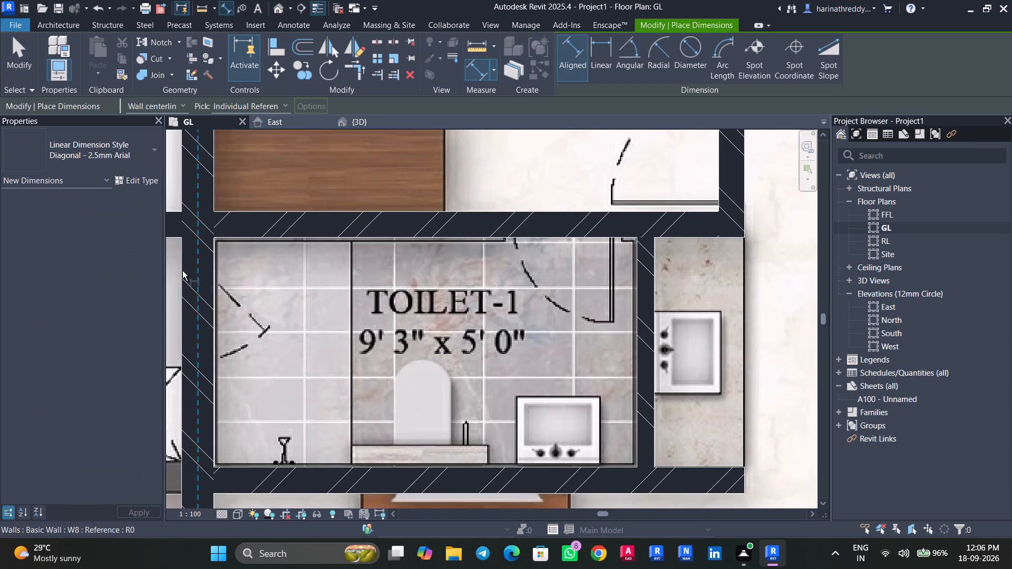
pyautogui.press('Tab')
pyautogui.click(218, 289)
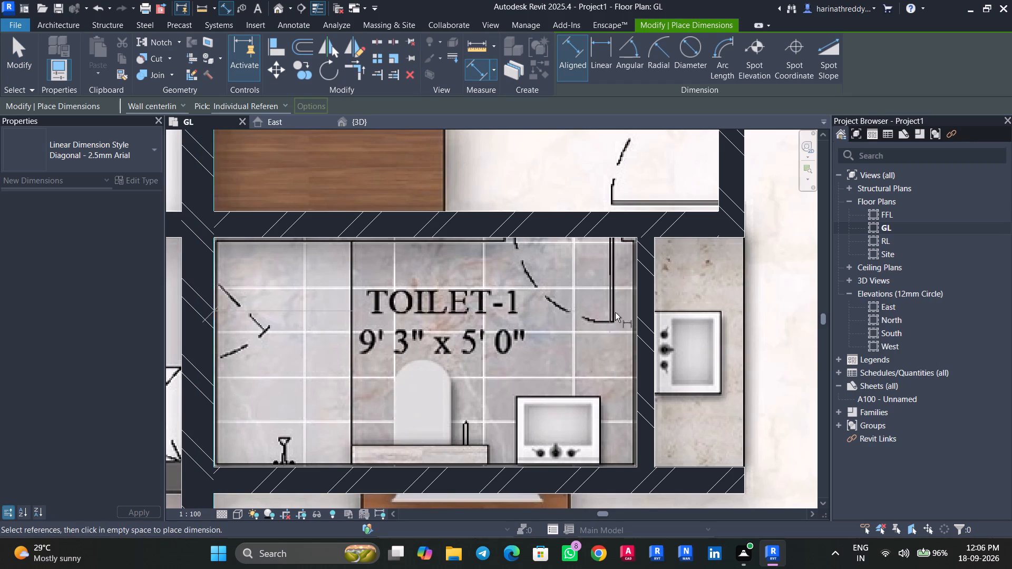
pyautogui.press('Tab')
pyautogui.click(635, 321)
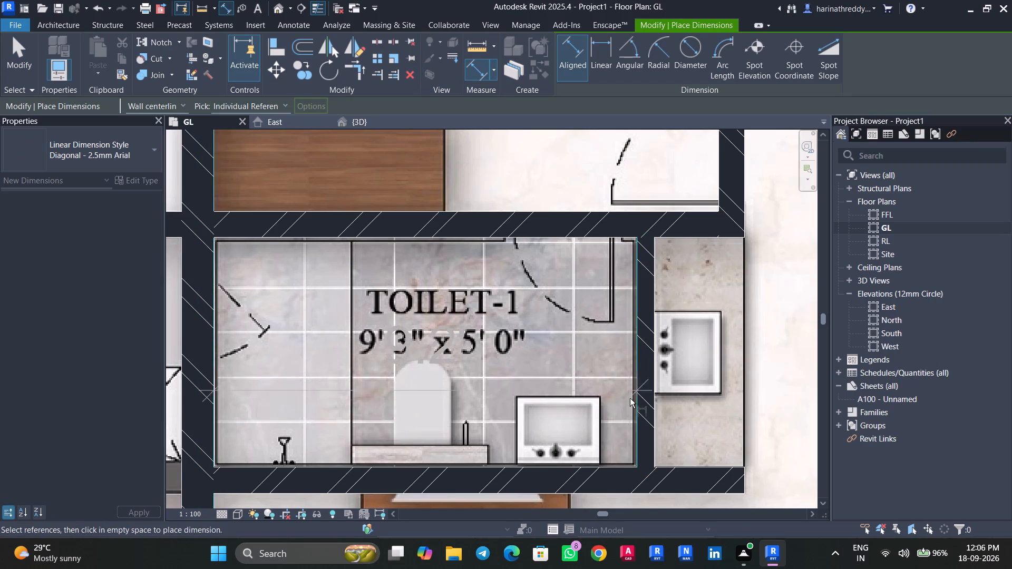
pyautogui.press('Escape')
pyautogui.press('Escape')
pyautogui.press('Escape')
# Look over the plan from BED ROOM-1 down to DRAWING, M.BED ROOM and DRESS for the next untraced wall.
pyautogui.scroll(-7, 561, 367)
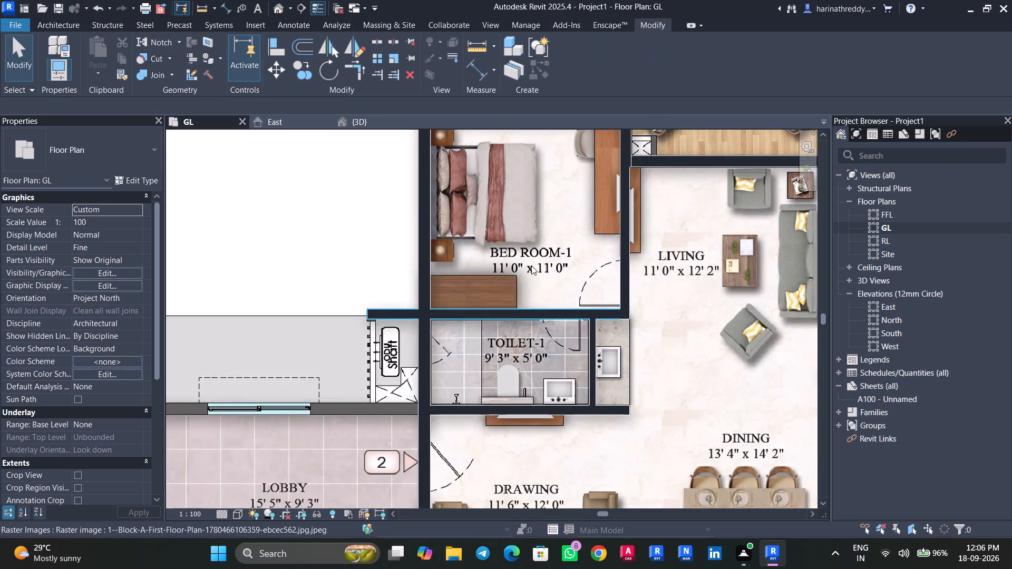
pyautogui.moveTo(512, 226); pyautogui.dragTo(498, 359, button='middle')
pyautogui.scroll(-1, 511, 236)
pyautogui.moveTo(510, 347); pyautogui.dragTo(466, 197, button='middle')
pyautogui.moveTo(642, 334); pyautogui.dragTo(583, 109, button='middle')
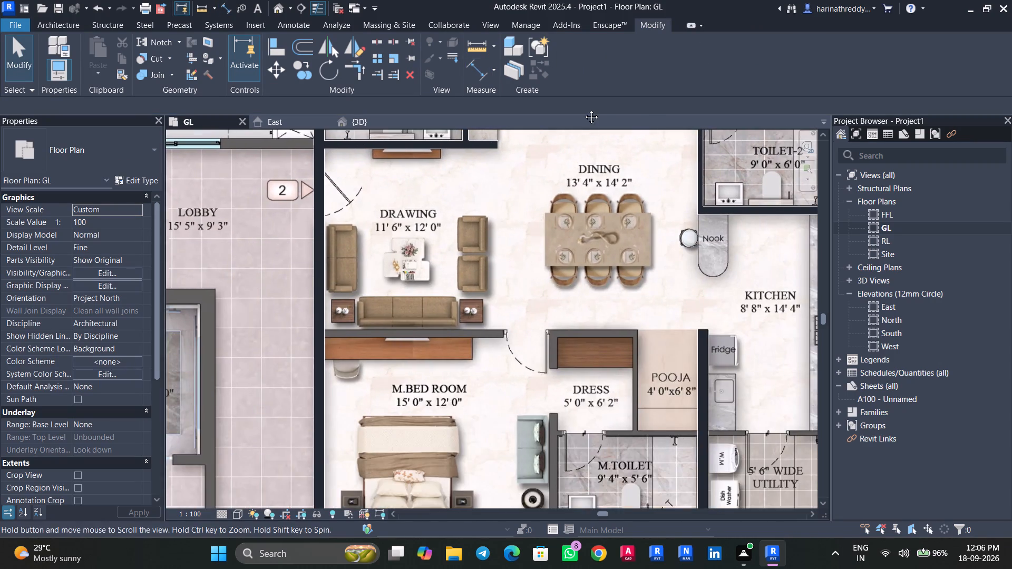
pyautogui.moveTo(583, 109); pyautogui.dragTo(583, 114, button='middle')
pyautogui.scroll(-4, 577, 214)
pyautogui.scroll(1, 462, 282)
pyautogui.scroll(-1, 462, 282)
pyautogui.scroll(4, 462, 282)
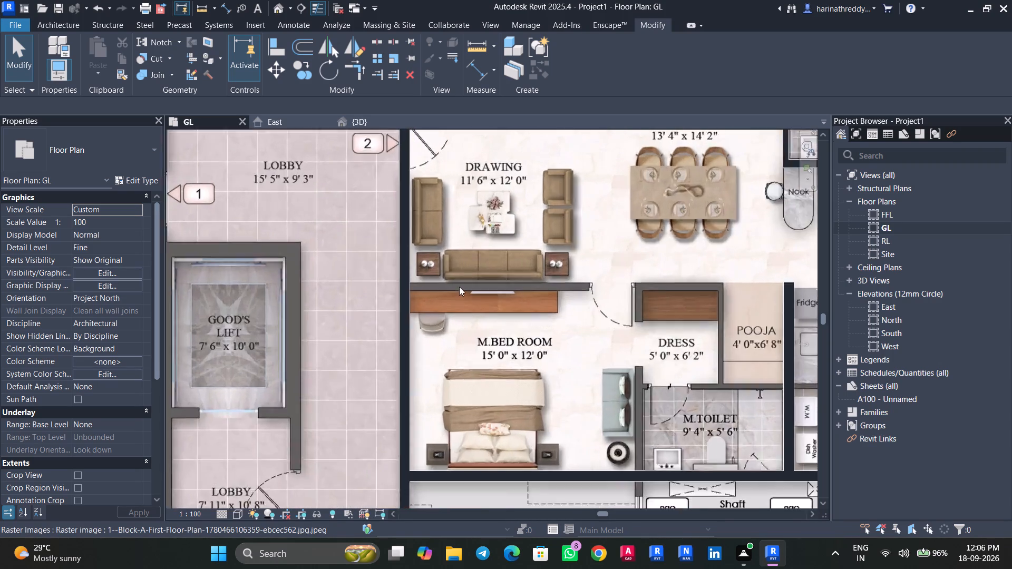
pyautogui.scroll(6, 459, 287)
pyautogui.moveTo(461, 325); pyautogui.dragTo(485, 379, button='middle')
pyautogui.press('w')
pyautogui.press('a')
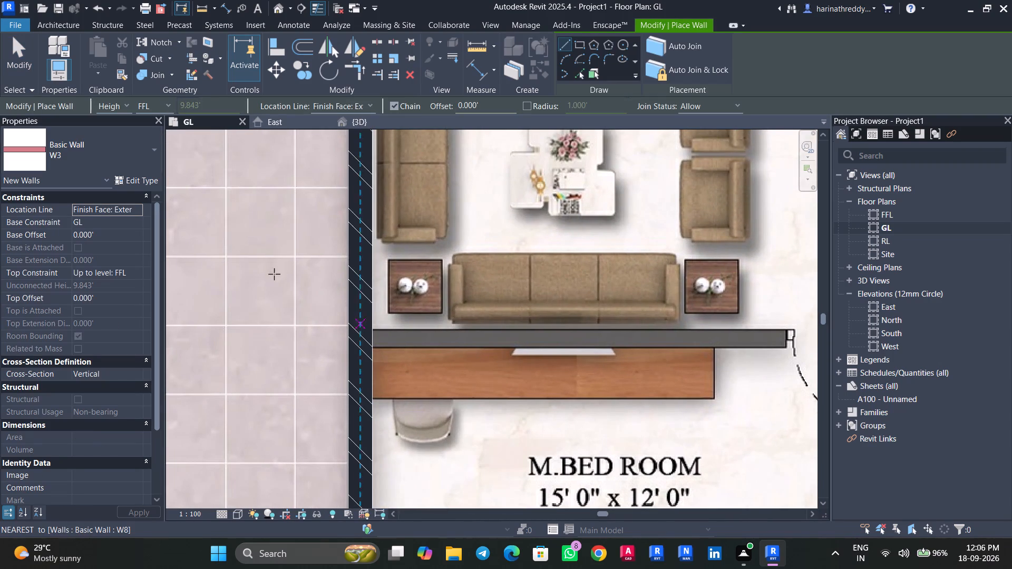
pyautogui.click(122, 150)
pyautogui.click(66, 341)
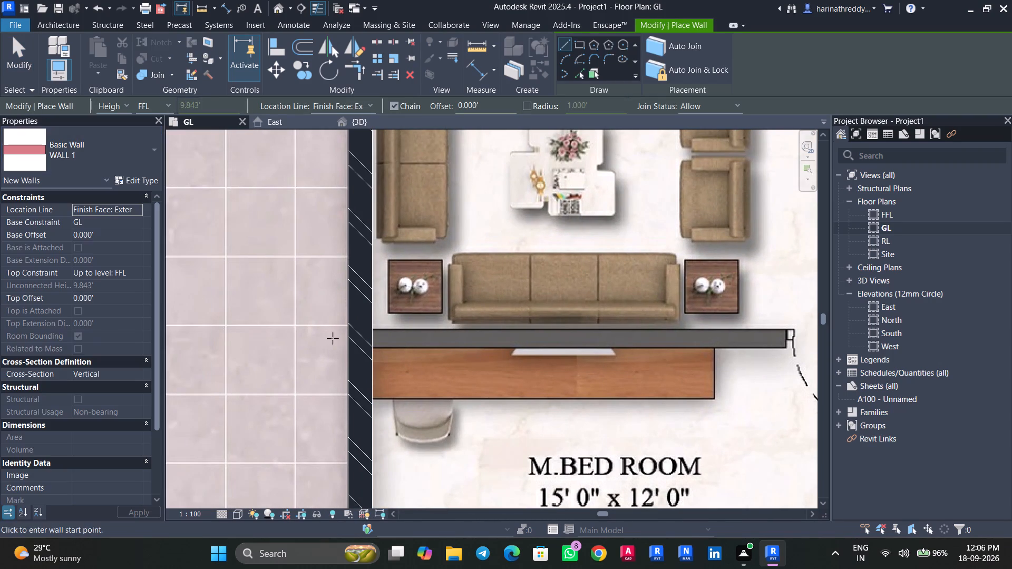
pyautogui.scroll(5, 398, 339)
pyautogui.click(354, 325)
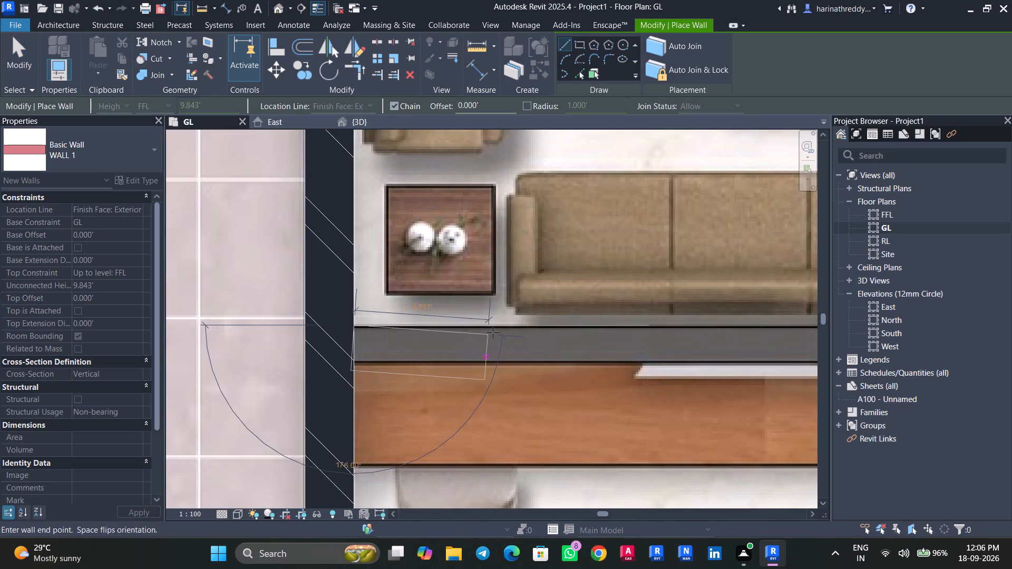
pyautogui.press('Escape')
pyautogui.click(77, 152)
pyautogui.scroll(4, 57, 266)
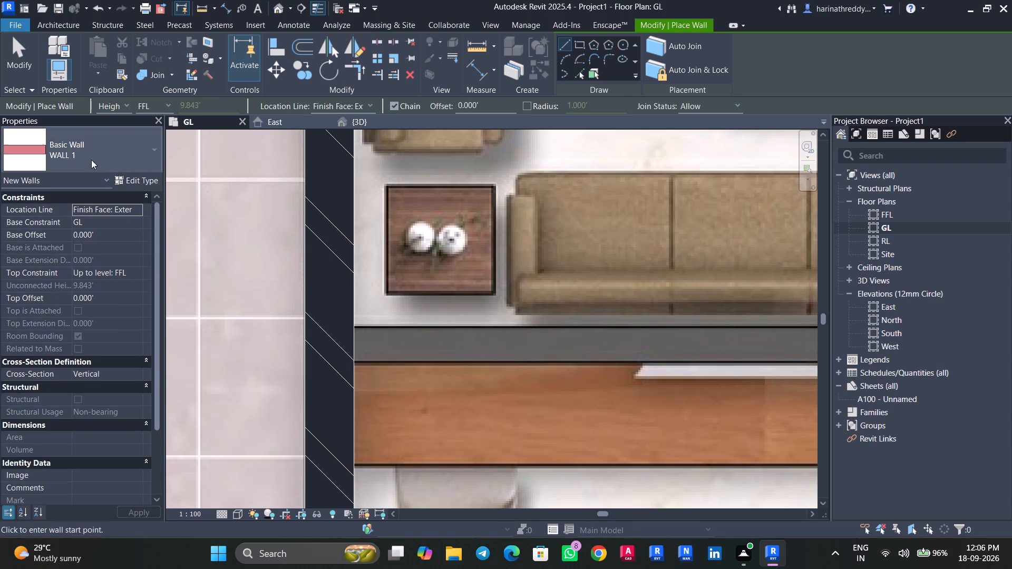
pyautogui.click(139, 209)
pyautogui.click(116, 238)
# Draw a W2 wall about 21.2 ft long between DRAWING and M.BED ROOM, from the W8 wall to DRESS's corner beside POOJA.
pyautogui.click(111, 148)
pyautogui.scroll(3, 85, 231)
pyautogui.click(79, 223)
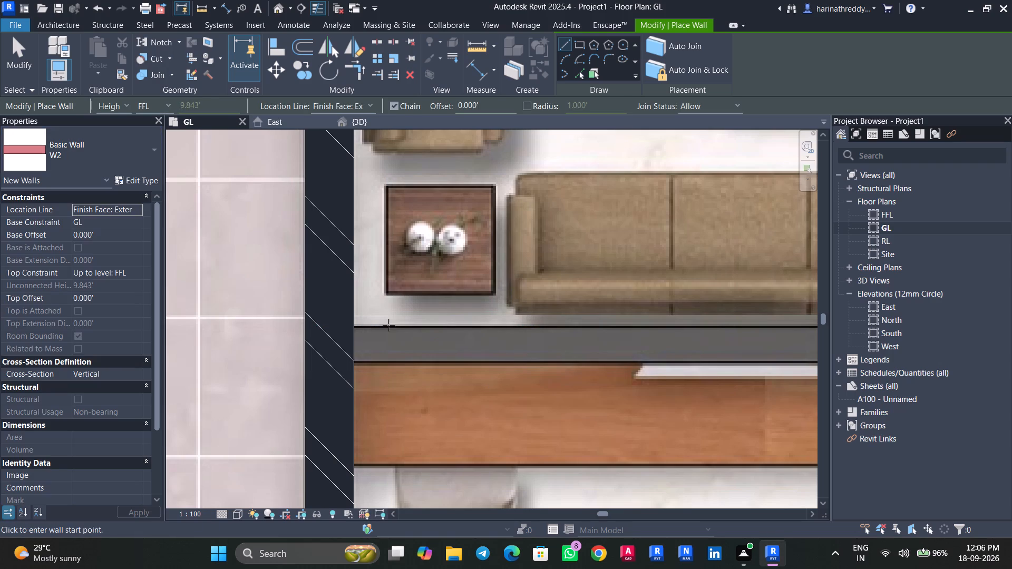
pyautogui.click(353, 326)
pyautogui.moveTo(518, 321); pyautogui.dragTo(324, 327, button='middle')
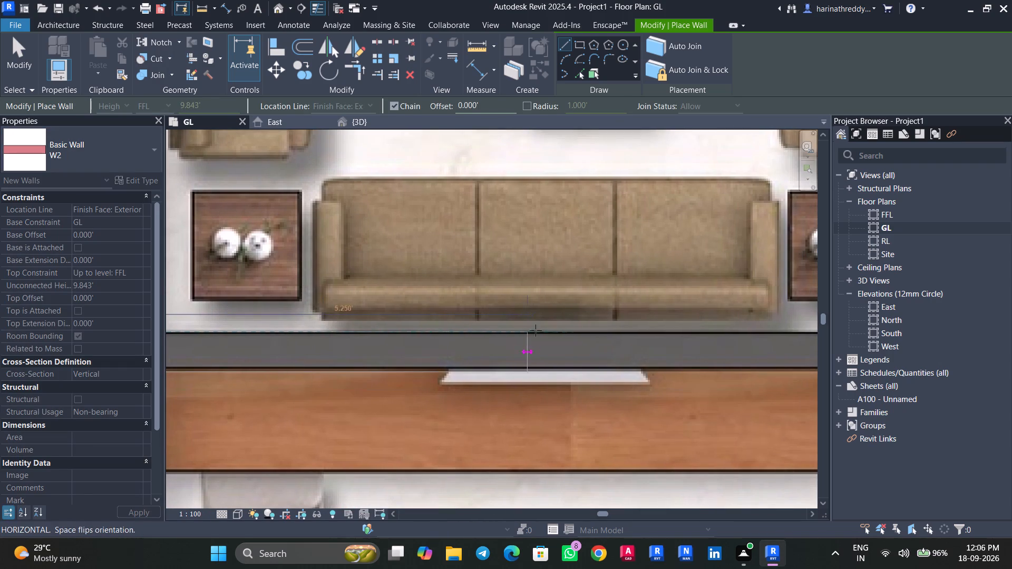
pyautogui.moveTo(550, 329); pyautogui.dragTo(266, 337, button='middle')
pyautogui.moveTo(611, 339); pyautogui.dragTo(283, 340, button='middle')
pyautogui.moveTo(589, 340); pyautogui.dragTo(315, 340, button='middle')
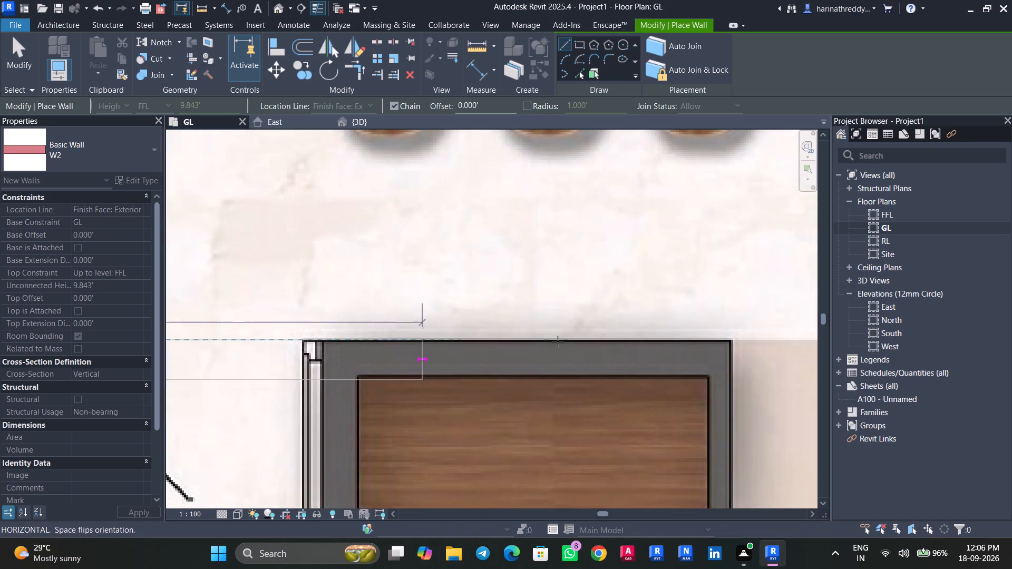
pyautogui.moveTo(614, 342); pyautogui.dragTo(377, 343, button='middle')
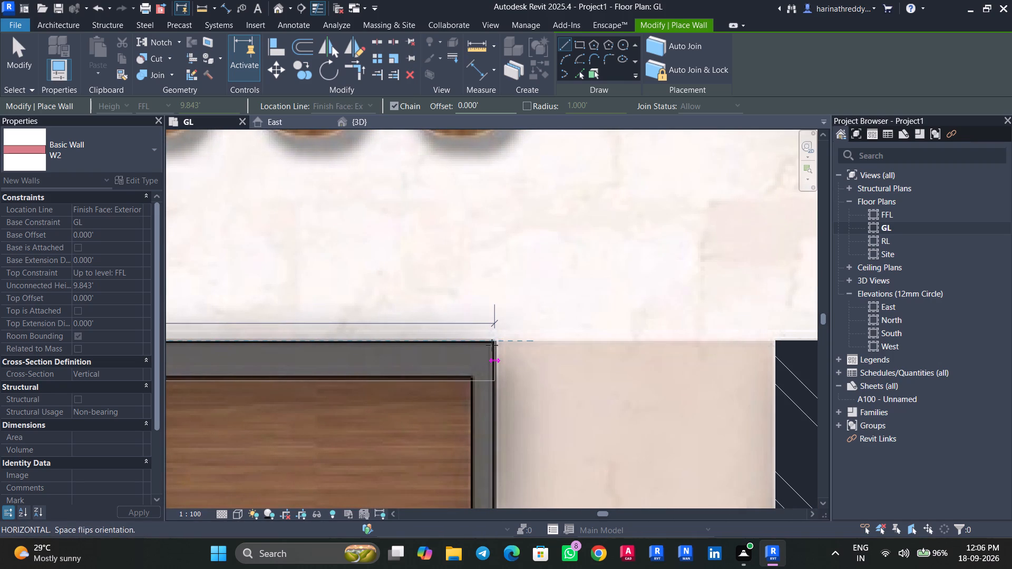
pyautogui.click(492, 345)
pyautogui.press('Escape')
pyautogui.press('Escape')
# Nudge the W2 wall between DRAWING and M.BED ROOM up and down to align it with the plan image.
pyautogui.click(425, 357)
pyautogui.scroll(4, 423, 366)
pyautogui.press('Up')
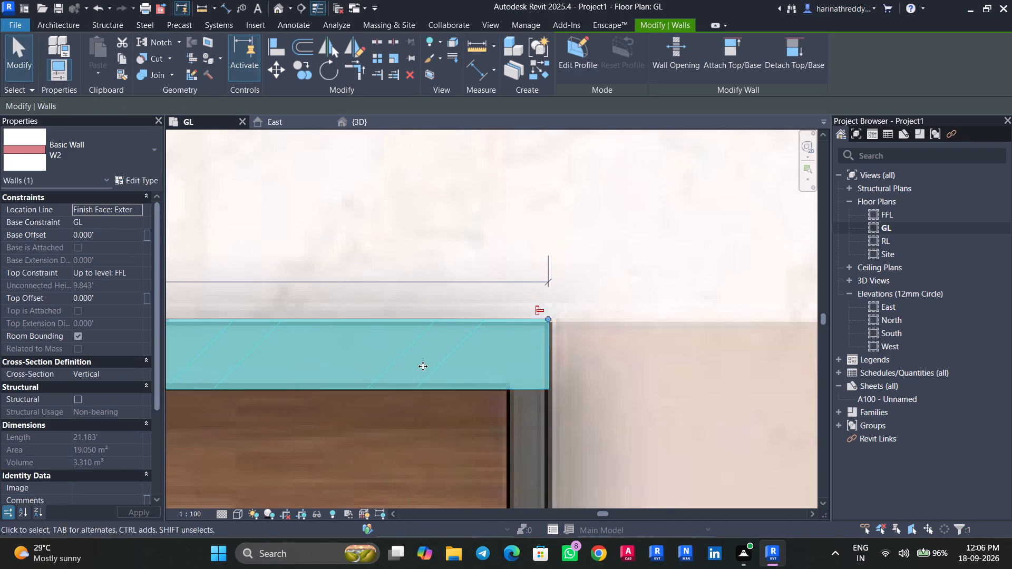
pyautogui.press('Up')
pyautogui.press('Down')
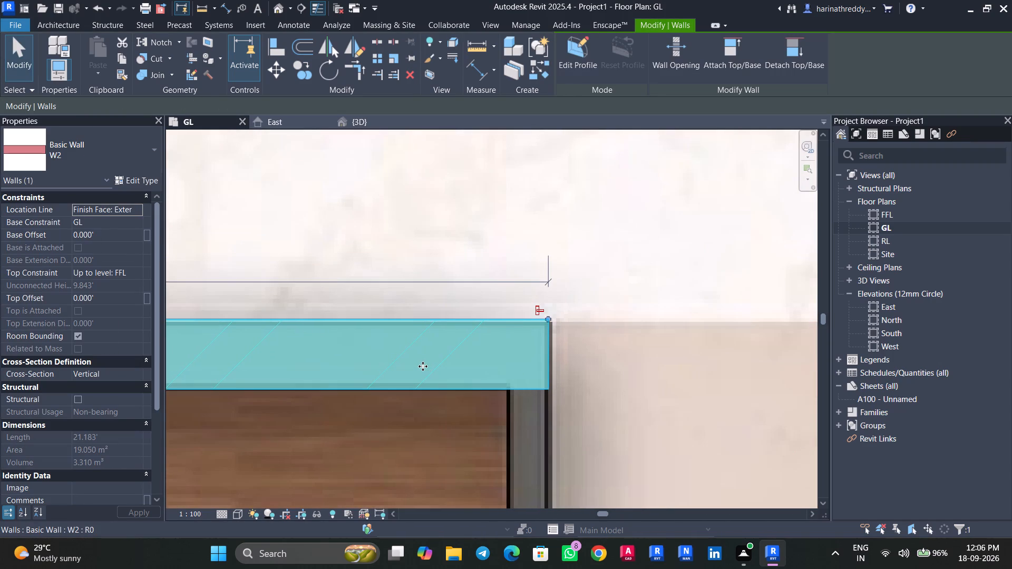
pyautogui.scroll(-4, 423, 366)
pyautogui.scroll(1, 423, 369)
pyautogui.scroll(-8, 424, 369)
pyautogui.moveTo(320, 409); pyautogui.dragTo(557, 354, button='middle')
pyautogui.moveTo(466, 362); pyautogui.dragTo(673, 301, button='middle')
pyautogui.moveTo(579, 344); pyautogui.dragTo(506, 396, button='middle')
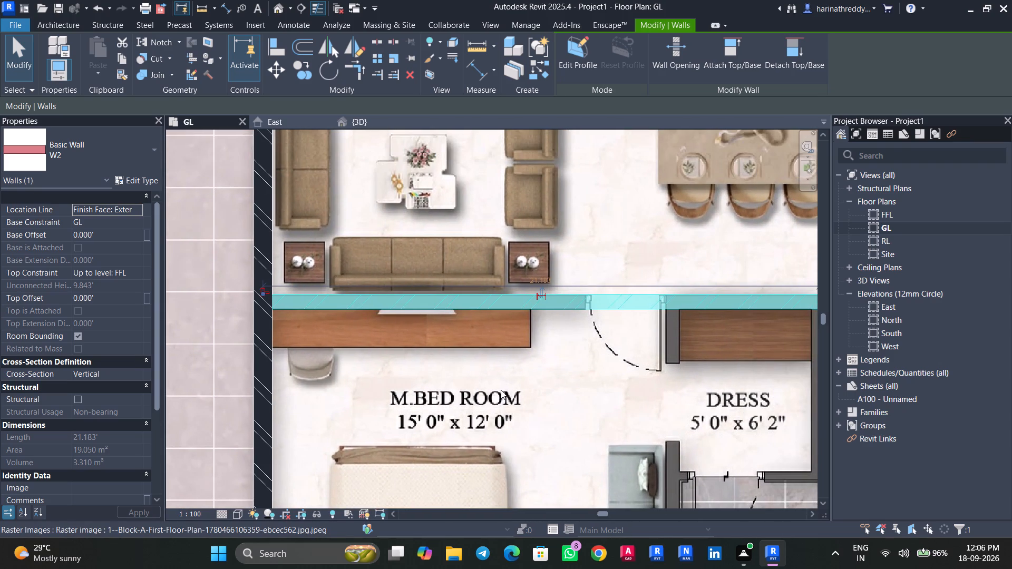
pyautogui.moveTo(498, 387); pyautogui.dragTo(368, 330, button='middle')
pyautogui.press('Escape')
pyautogui.press('Escape')
# Draw a W3 wall about 6.5 ft long between DRESS and POOJA, from the W2 wall down to M.TOILET's upper wall.
pyautogui.press('w')
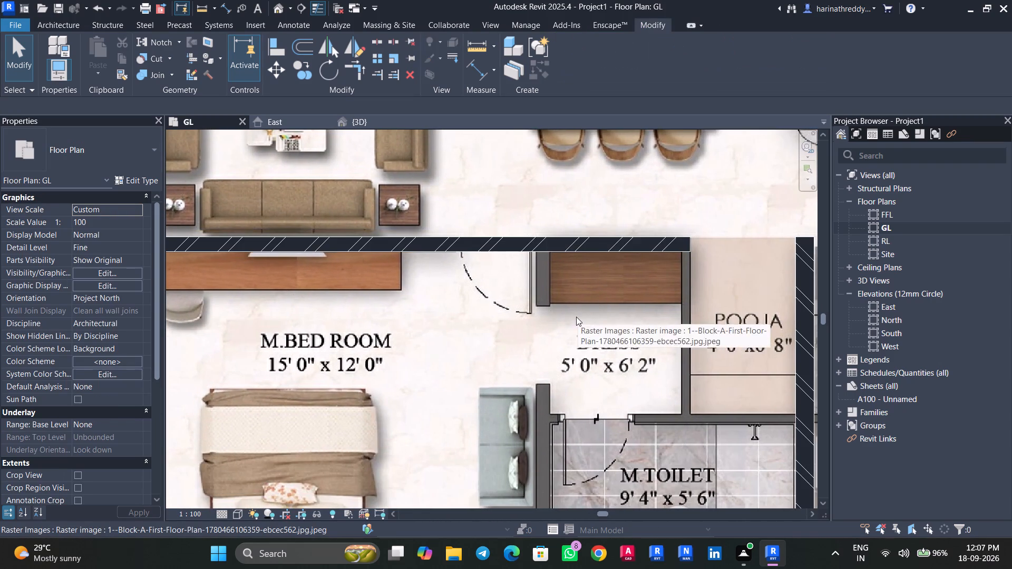
pyautogui.press('a')
pyautogui.click(126, 163)
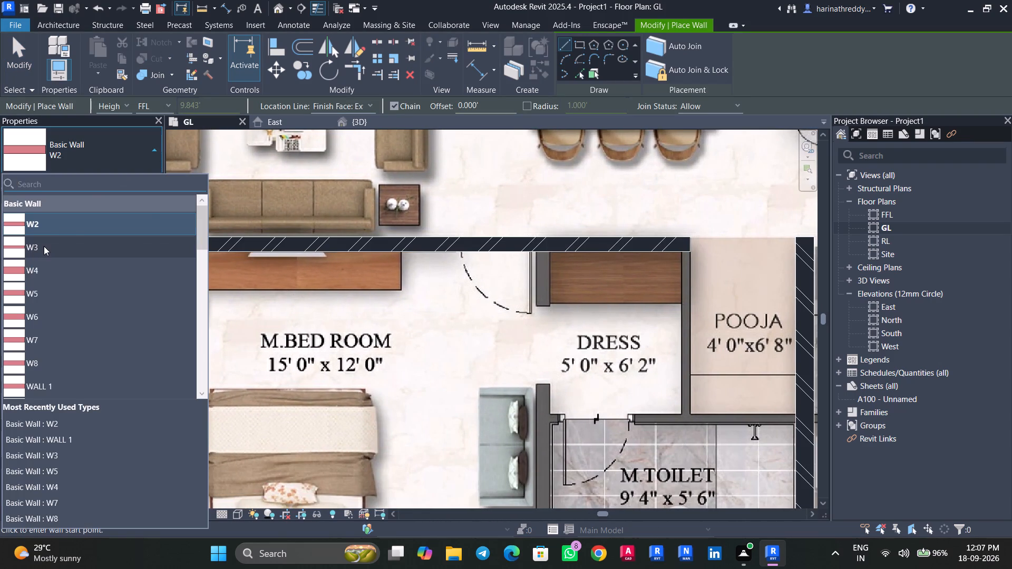
pyautogui.click(44, 246)
pyautogui.scroll(9, 702, 259)
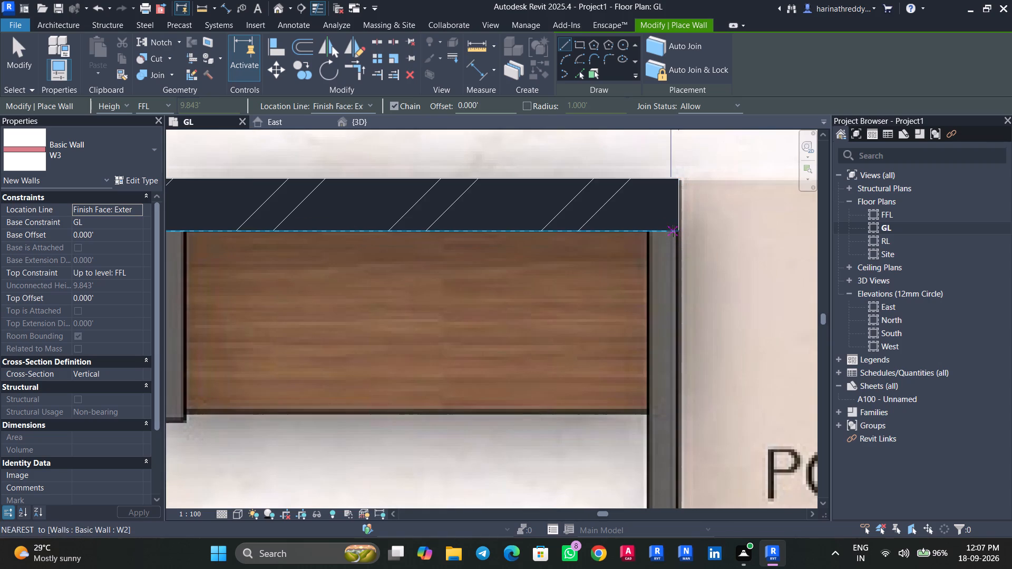
pyautogui.click(677, 231)
pyautogui.moveTo(684, 325); pyautogui.dragTo(639, 152, button='middle')
pyautogui.moveTo(635, 347); pyautogui.dragTo(577, 114, button='middle')
pyautogui.click(572, 397)
pyautogui.press('Escape')
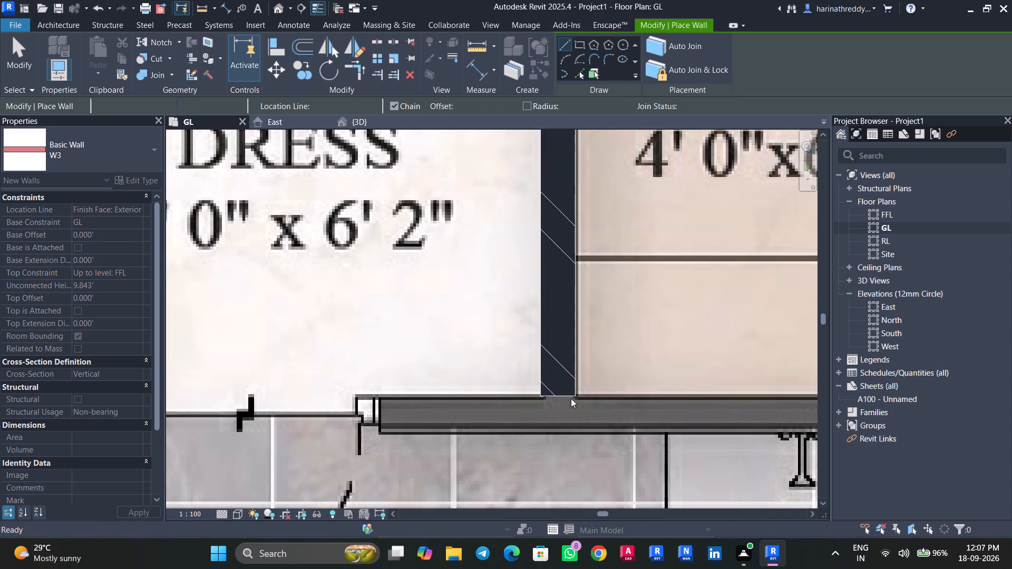
pyautogui.press('Escape')
pyautogui.scroll(-6, 559, 413)
pyautogui.press('Escape')
# Nudge the W3 wall between DRESS and POOJA slightly toward POOJA to match the plan image.
pyautogui.click(559, 341)
pyautogui.scroll(8, 557, 342)
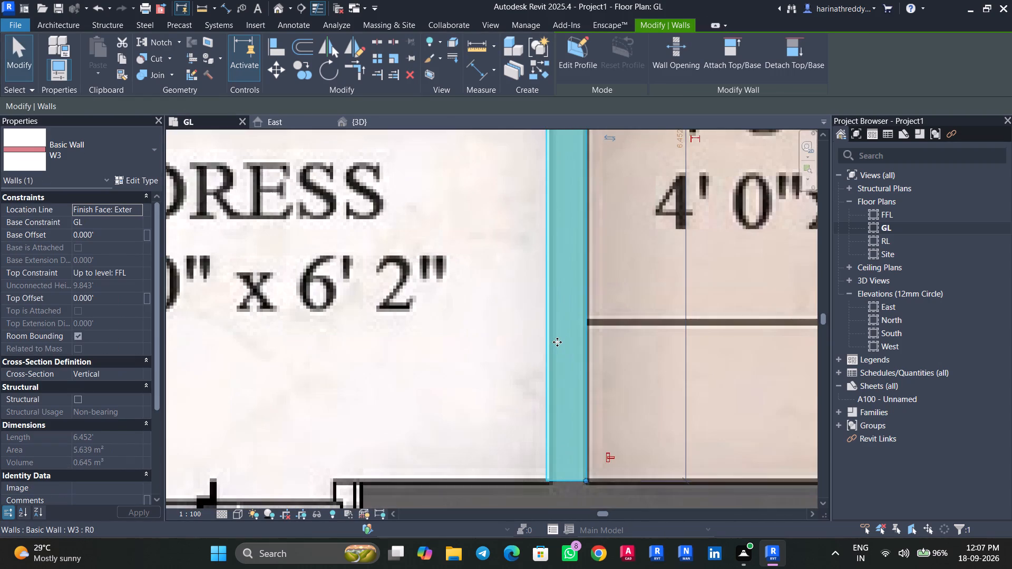
pyautogui.press('Right')
pyautogui.press('Escape')
# Draw a W3 wall about 19.1 ft long from UTILITY's outer wall, between KITCHEN and UTILITY and between POOJA and M.TOILET, to M.TOILET's far corner.
pyautogui.scroll(-10, 557, 342)
pyautogui.moveTo(622, 401); pyautogui.dragTo(631, 368, button='middle')
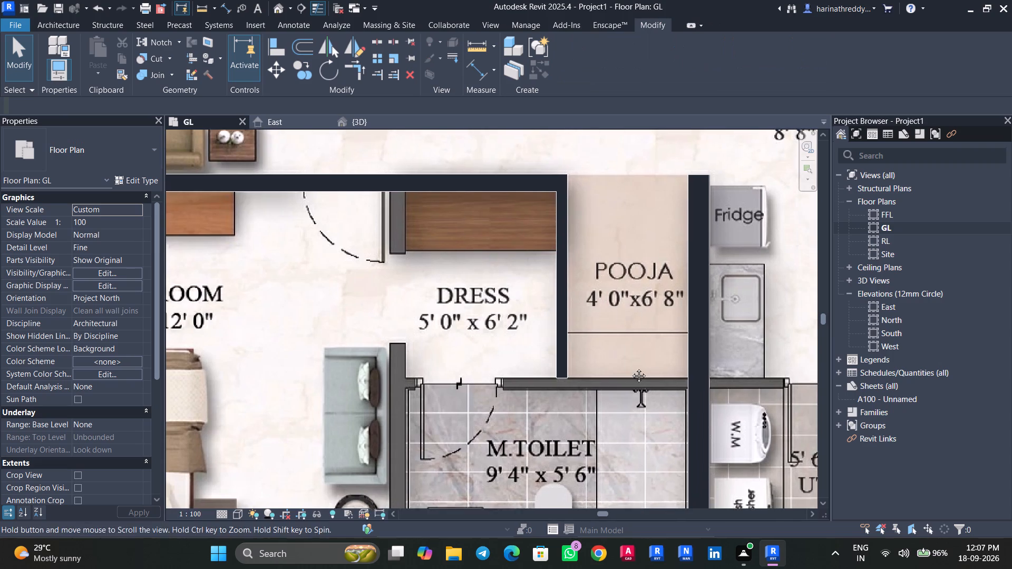
pyautogui.moveTo(631, 368); pyautogui.dragTo(633, 359, button='middle')
pyautogui.write('WA')
pyautogui.scroll(4, 695, 341)
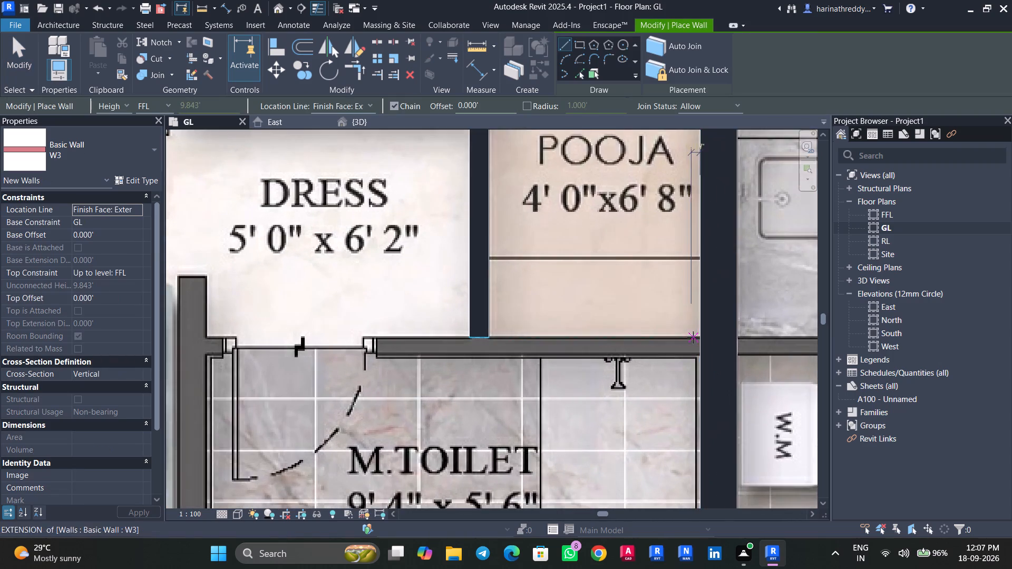
pyautogui.scroll(-8, 705, 356)
pyautogui.moveTo(761, 348); pyautogui.dragTo(552, 348, button='middle')
pyautogui.scroll(9, 657, 349)
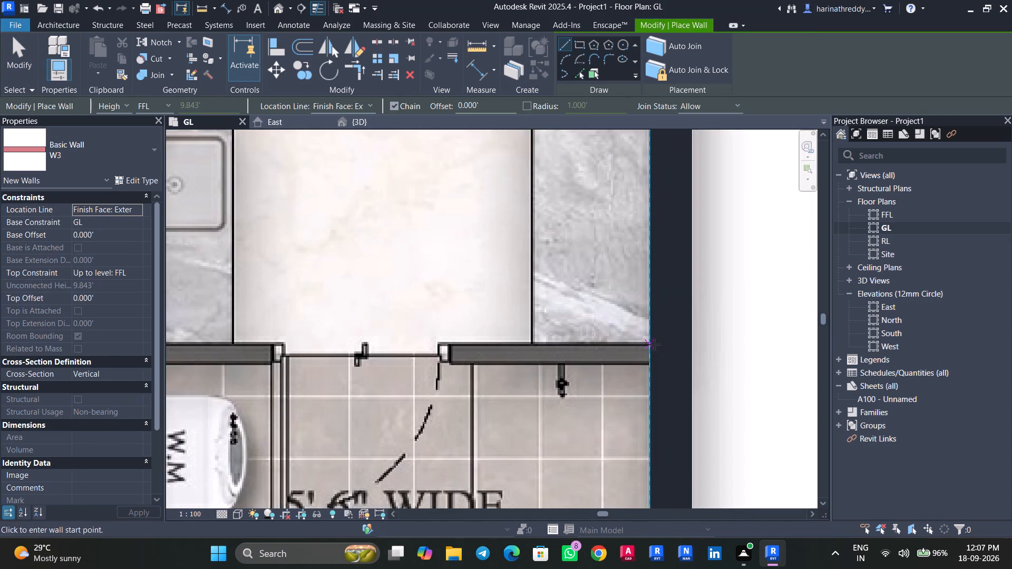
pyautogui.click(651, 345)
pyautogui.press('space')
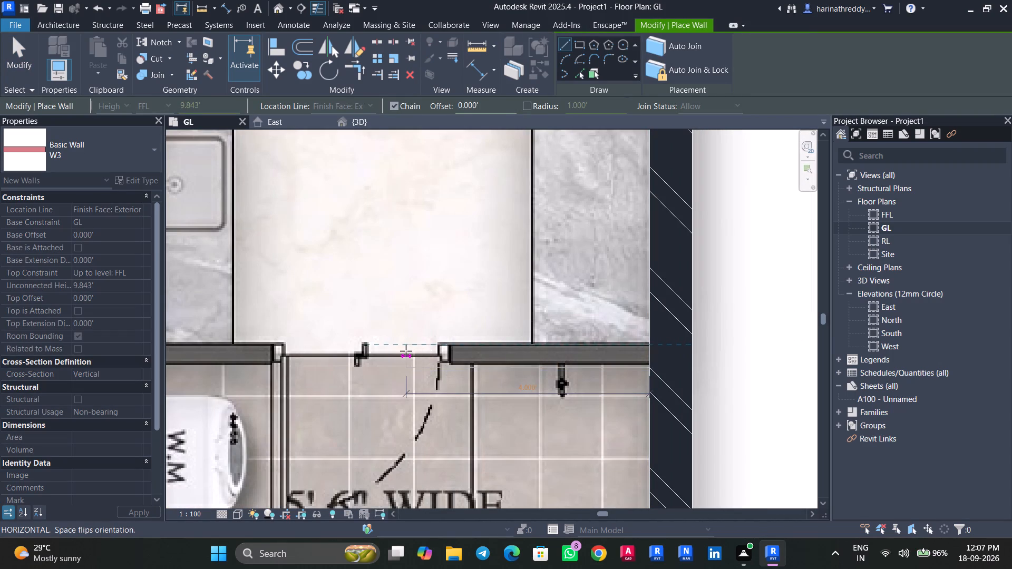
pyautogui.moveTo(406, 351); pyautogui.dragTo(806, 357, button='middle')
pyautogui.moveTo(490, 354); pyautogui.dragTo(725, 363, button='middle')
pyautogui.moveTo(503, 361); pyautogui.dragTo(758, 366, button='middle')
pyautogui.moveTo(502, 363); pyautogui.dragTo(741, 366, button='middle')
pyautogui.scroll(7, 650, 364)
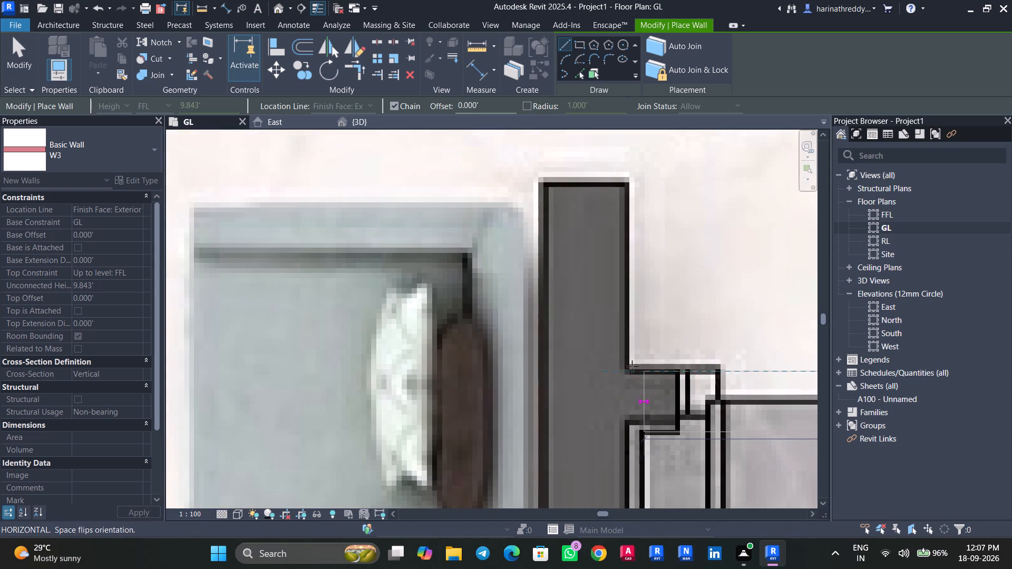
pyautogui.click(625, 367)
pyautogui.press('Escape')
pyautogui.press('Escape')
# Nudge the W3 wall above M.TOILET and UTILITY slightly toward DRESS and POOJA to match the plan image.
pyautogui.click(689, 378)
pyautogui.moveTo(688, 379); pyautogui.dragTo(409, 380, button='middle')
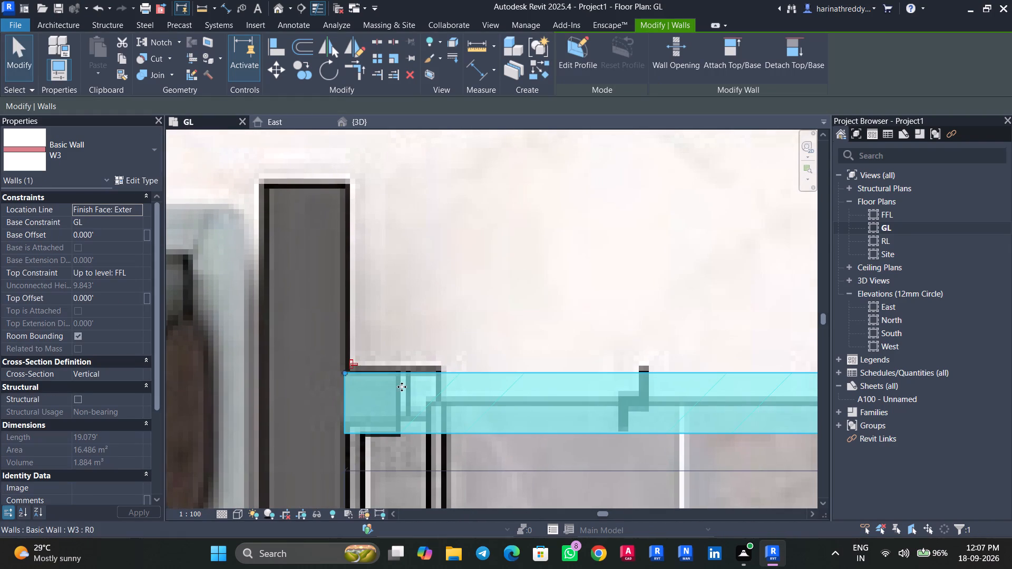
pyautogui.press('Up')
pyautogui.press('Up')
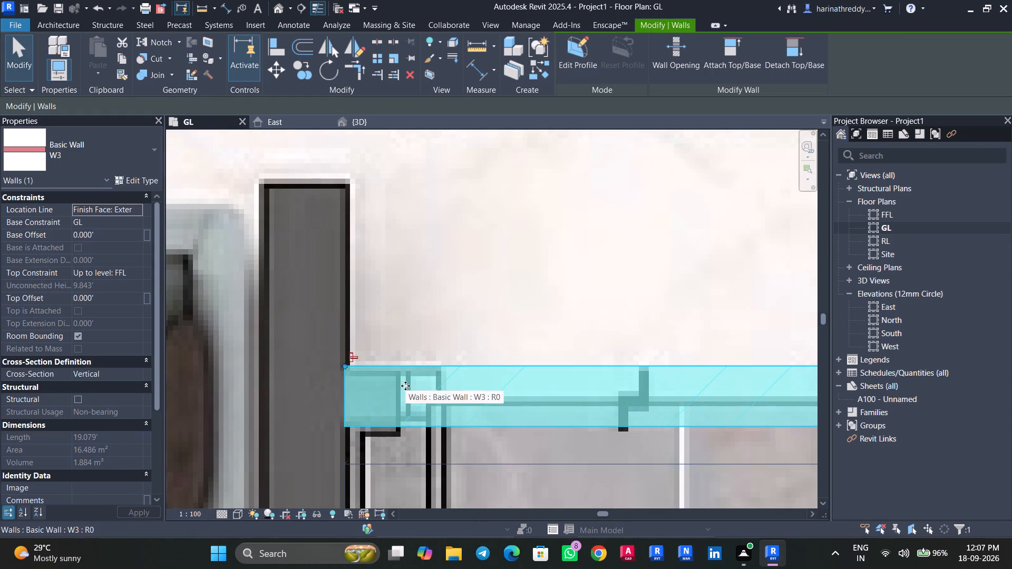
pyautogui.scroll(-7, 405, 386)
pyautogui.moveTo(538, 407); pyautogui.dragTo(257, 389, button='middle')
pyautogui.moveTo(525, 399); pyautogui.dragTo(471, 395, button='middle')
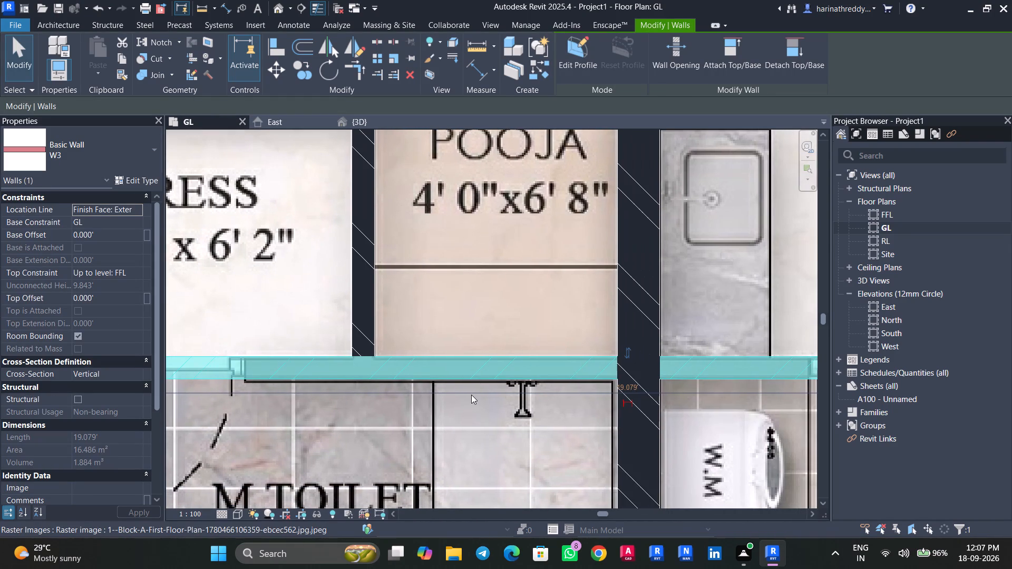
pyautogui.press('Down')
pyautogui.press('Up')
pyautogui.scroll(-7, 471, 395)
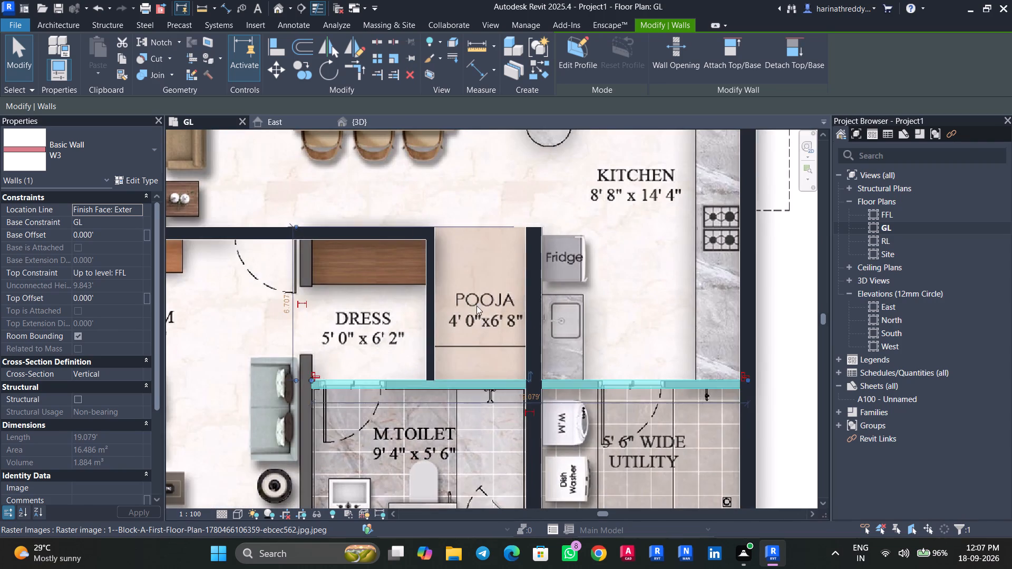
pyautogui.press('Escape')
pyautogui.press('Escape')
# Measure POOJA's clear width between the faces of the W3 wall and the W8 wall.
pyautogui.scroll(4, 475, 286)
pyautogui.moveTo(475, 303); pyautogui.dragTo(466, 355, button='middle')
pyautogui.write('SU')
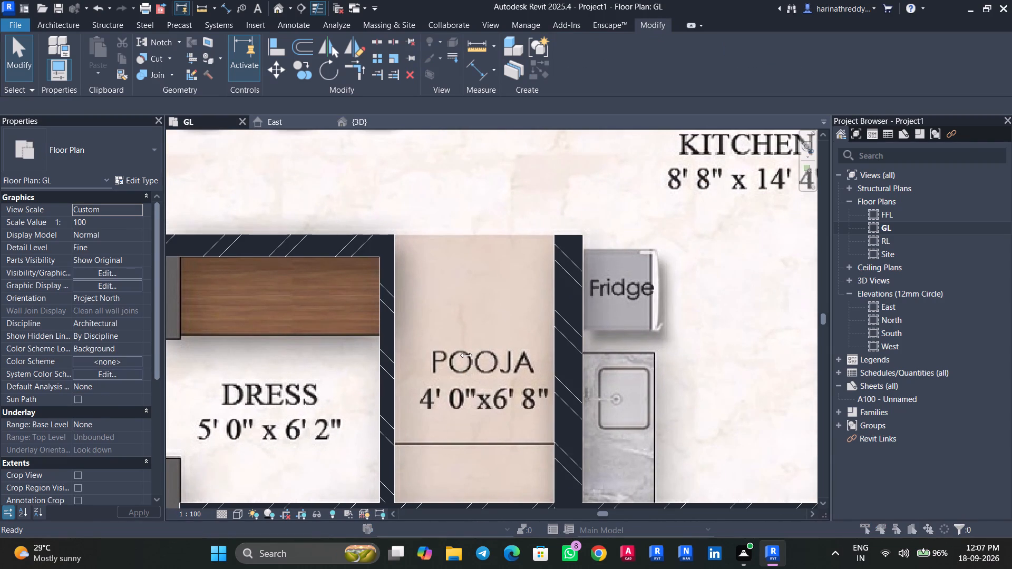
pyautogui.press('Escape')
pyautogui.press('Escape')
pyautogui.write('DI')
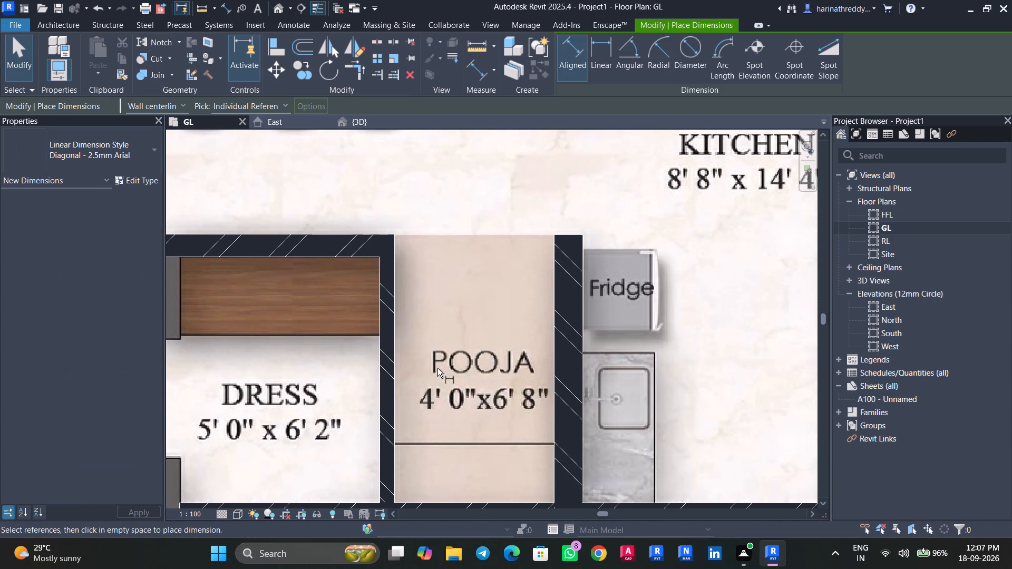
pyautogui.scroll(-1, 413, 368)
pyautogui.scroll(5, 413, 368)
pyautogui.scroll(-1, 393, 389)
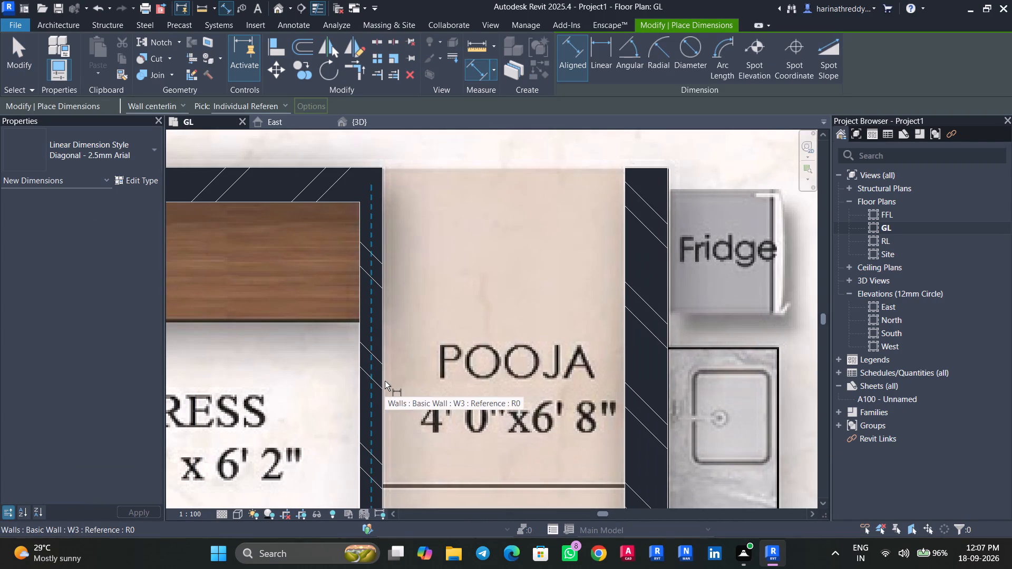
pyautogui.press('Tab')
pyautogui.click(385, 381)
pyautogui.press('Tab')
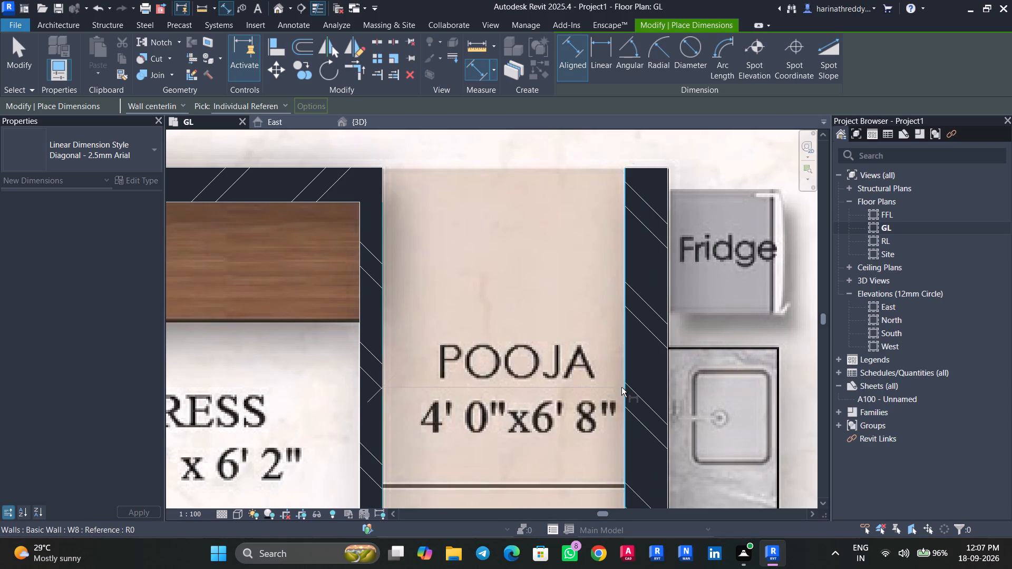
pyautogui.click(621, 387)
pyautogui.press('Escape')
pyautogui.press('Escape')
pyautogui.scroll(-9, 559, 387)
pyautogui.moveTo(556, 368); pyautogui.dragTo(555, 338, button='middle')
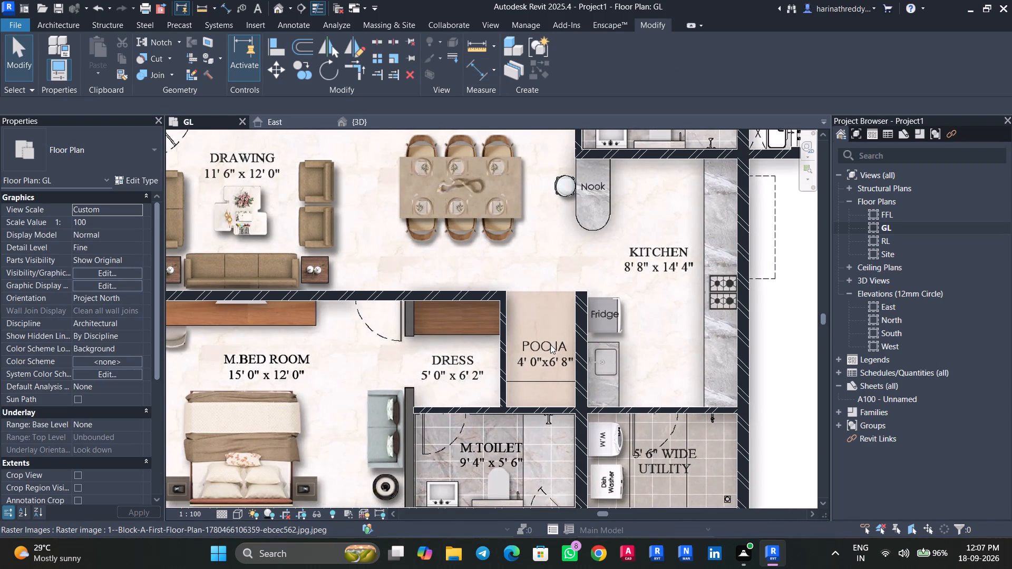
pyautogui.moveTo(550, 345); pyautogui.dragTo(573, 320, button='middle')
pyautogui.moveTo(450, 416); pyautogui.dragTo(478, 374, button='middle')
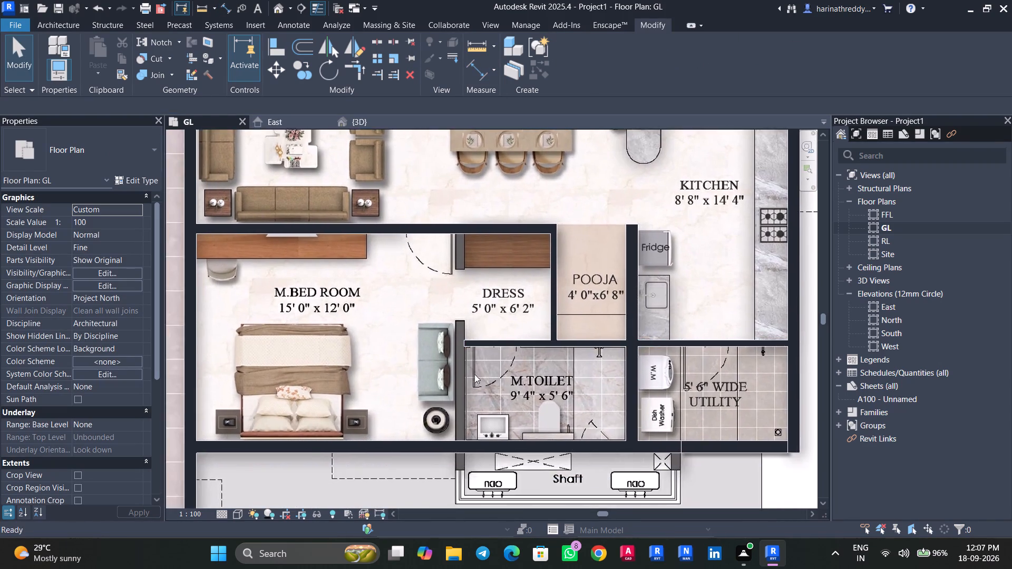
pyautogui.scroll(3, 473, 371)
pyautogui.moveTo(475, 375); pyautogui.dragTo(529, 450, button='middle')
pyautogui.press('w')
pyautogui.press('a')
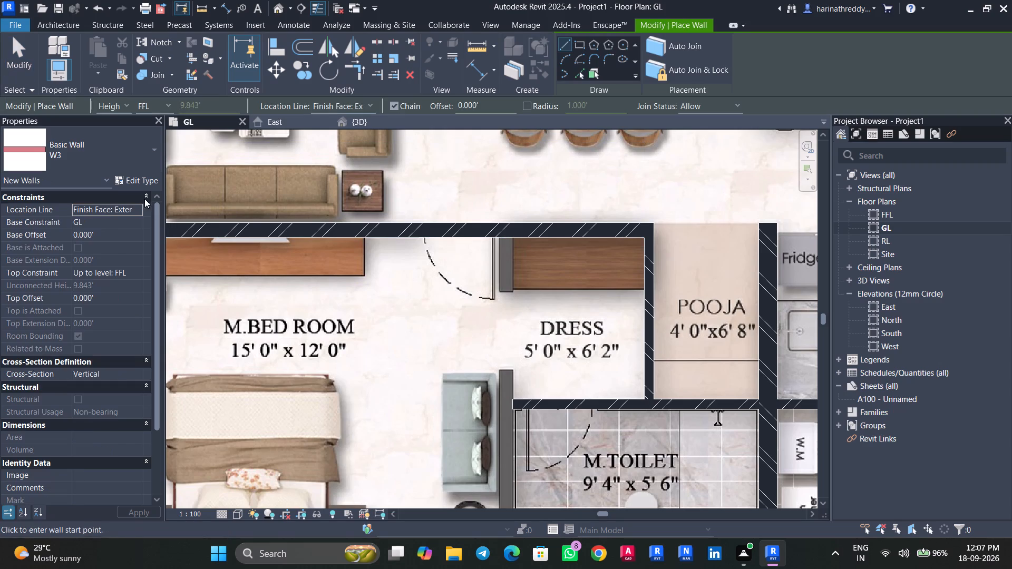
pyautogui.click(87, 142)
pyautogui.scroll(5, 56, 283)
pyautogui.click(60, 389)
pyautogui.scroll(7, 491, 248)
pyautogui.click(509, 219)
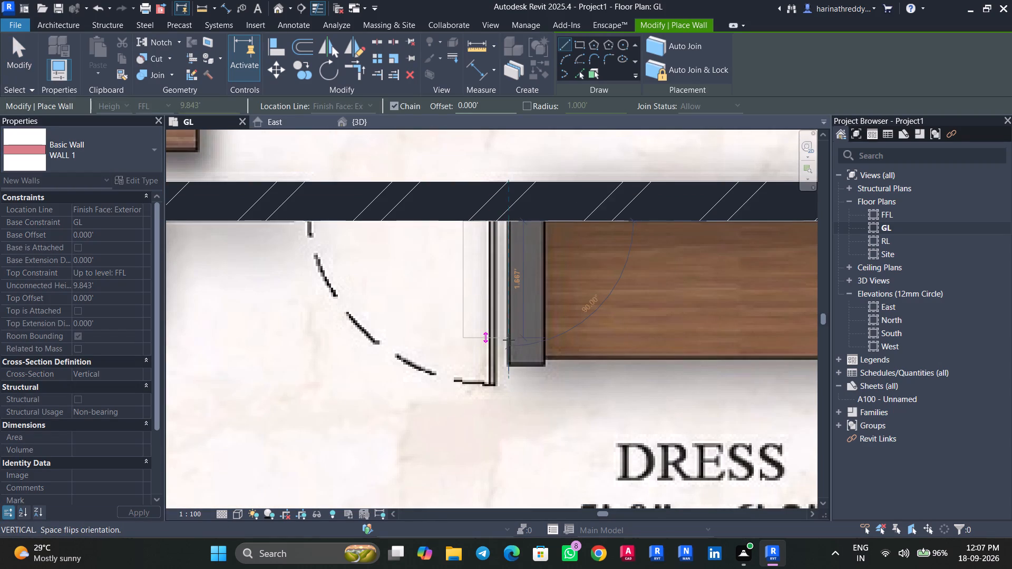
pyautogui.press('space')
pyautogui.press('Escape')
# Draw a W2 wall about 14 ft long from the DRAWING–M.BED ROOM wall, between M.BED ROOM and DRESS and M.TOILET, down to the shaft's wall end.
pyautogui.click(77, 144)
pyautogui.scroll(5, 48, 212)
pyautogui.click(48, 226)
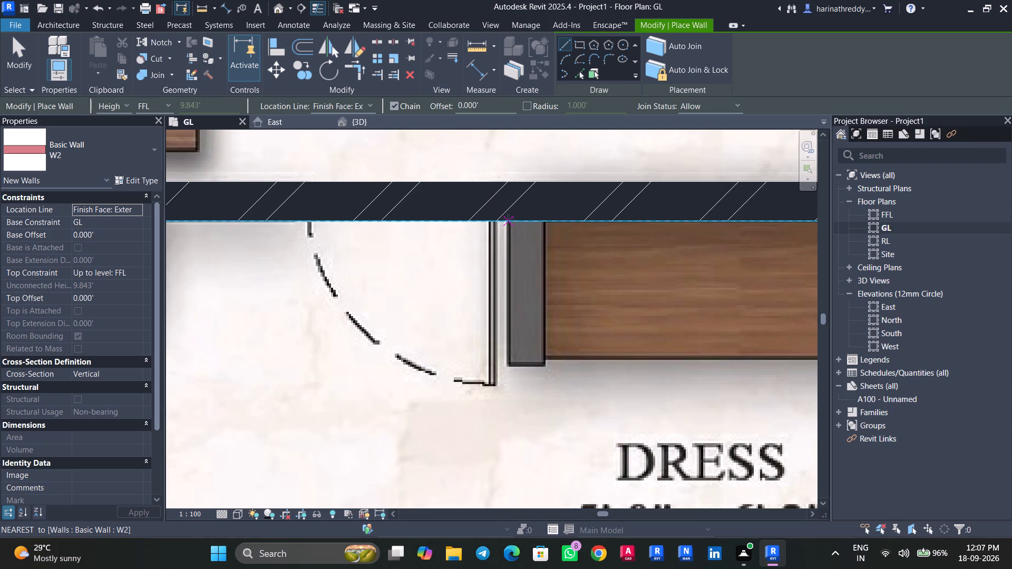
pyautogui.click(508, 219)
pyautogui.press('space')
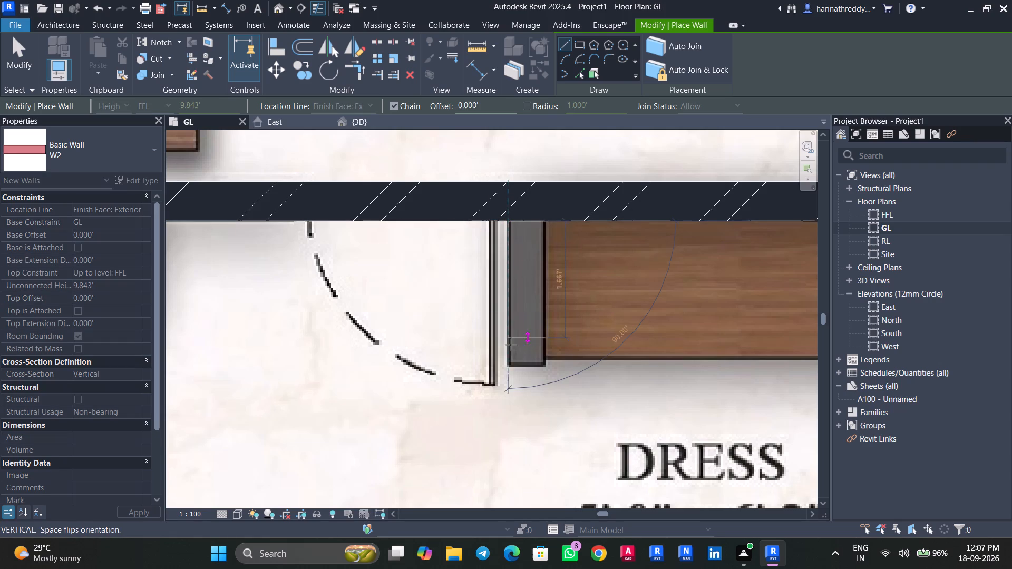
pyautogui.moveTo(511, 361); pyautogui.dragTo(511, 89, button='middle')
pyautogui.moveTo(509, 393); pyautogui.dragTo(489, 0, button='middle')
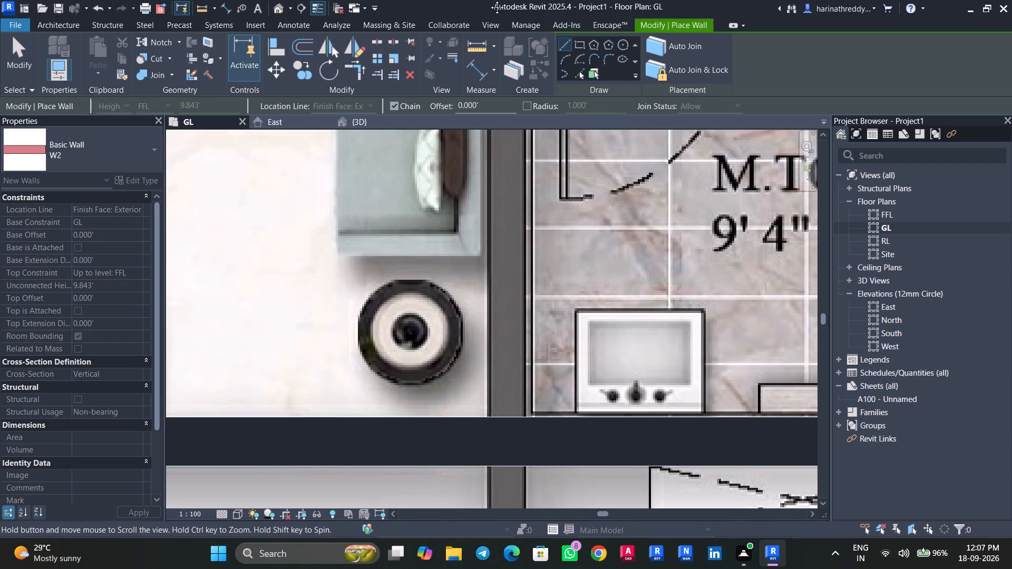
pyautogui.moveTo(489, 0); pyautogui.dragTo(489, 0, button='middle')
pyautogui.scroll(-9, 476, 248)
pyautogui.scroll(4, 482, 321)
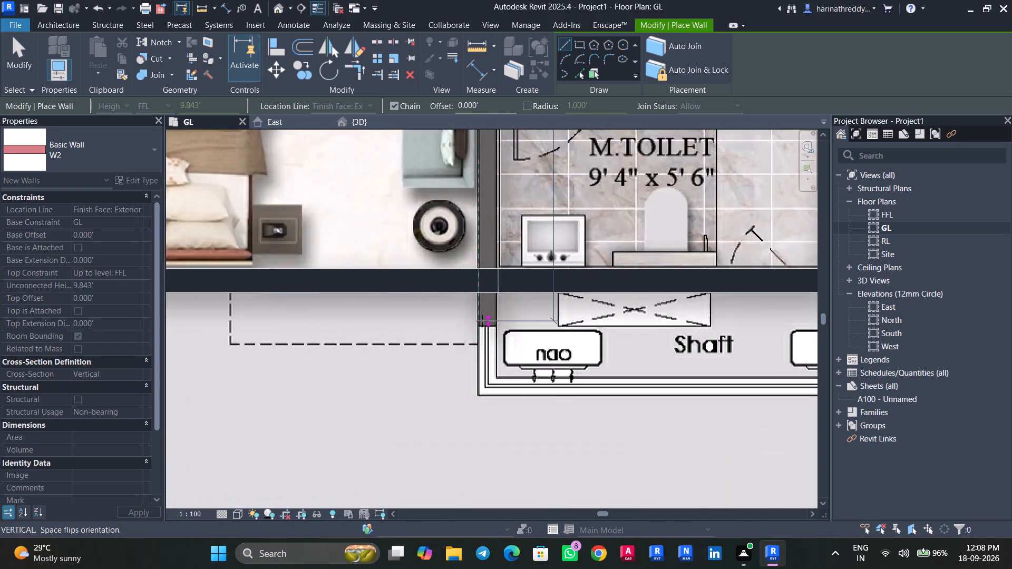
pyautogui.scroll(5, 482, 321)
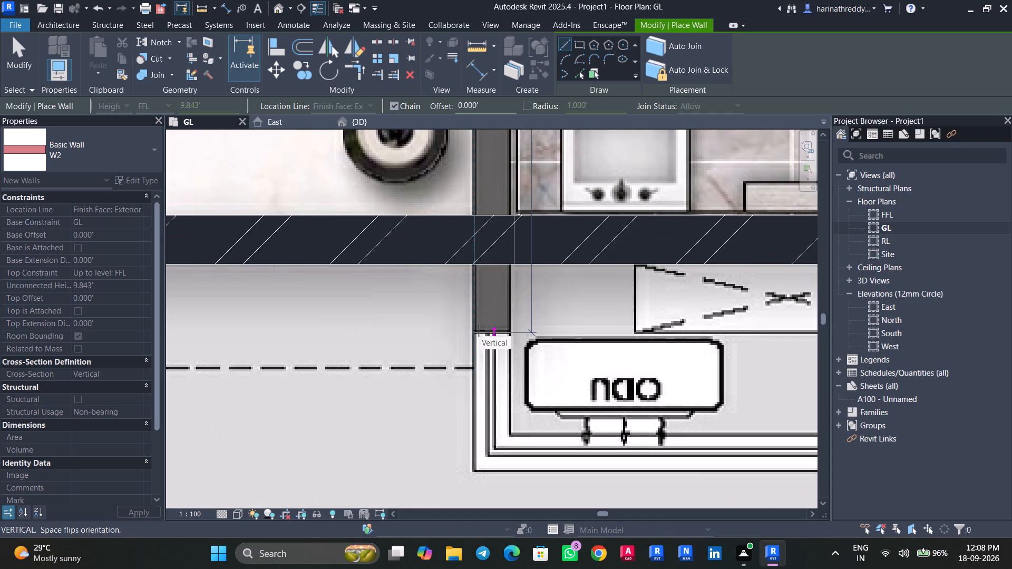
pyautogui.click(479, 330)
pyautogui.press('Escape')
pyautogui.press('Escape')
# Nudge the W2 wall between M.BED ROOM and DRESS slightly toward M.BED ROOM and check its alignment with the plan image.
pyautogui.click(491, 174)
pyautogui.moveTo(492, 191); pyautogui.dragTo(514, 352, button='middle')
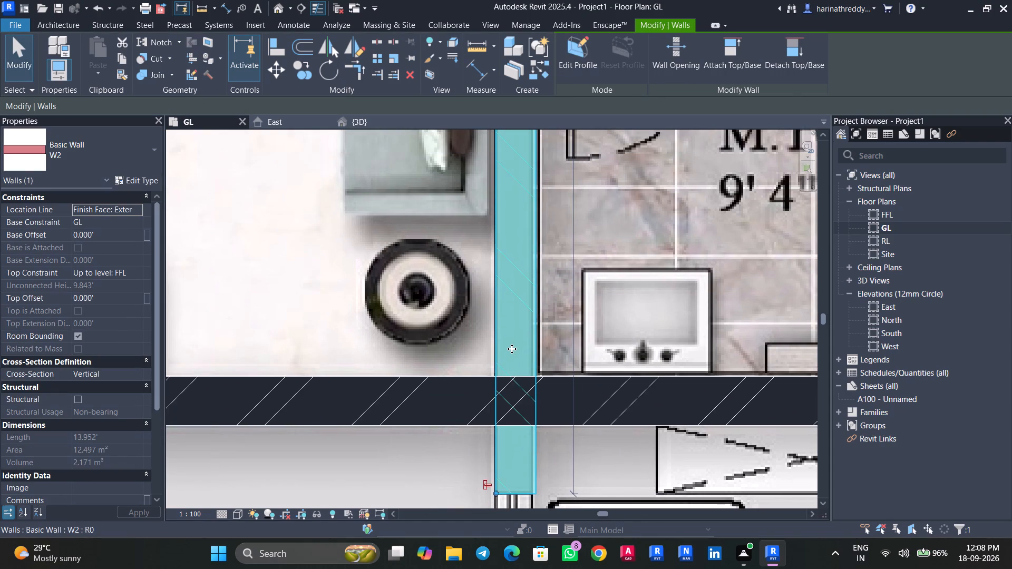
pyautogui.press('Left')
pyautogui.moveTo(563, 266); pyautogui.dragTo(567, 564, button='middle')
pyautogui.moveTo(581, 325); pyautogui.dragTo(583, 514, button='middle')
pyautogui.scroll(1, 581, 266)
pyautogui.moveTo(581, 289); pyautogui.dragTo(580, 466, button='middle')
pyautogui.moveTo(586, 281); pyautogui.dragTo(589, 436, button='middle')
pyautogui.scroll(2, 565, 423)
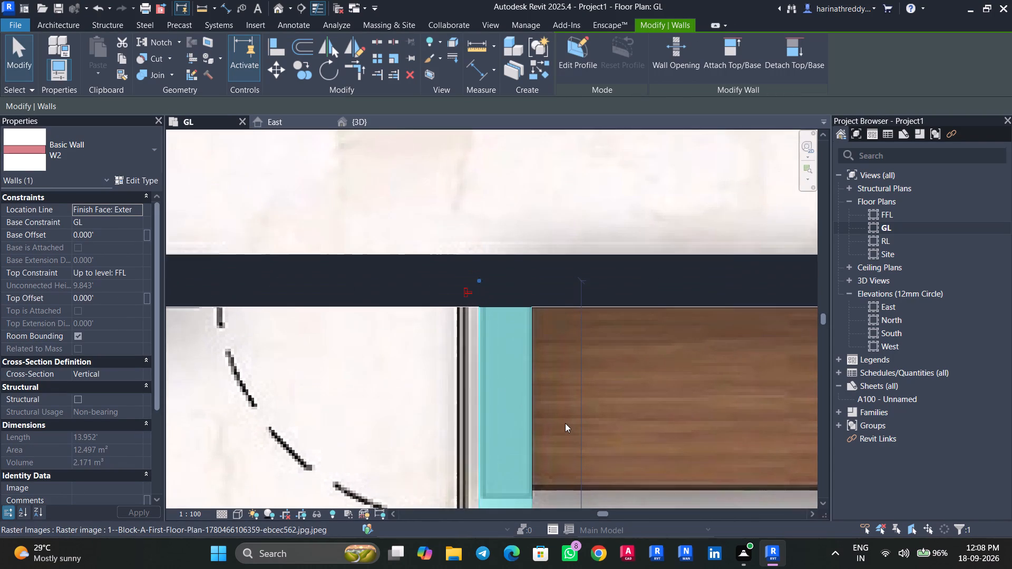
pyautogui.press('Escape')
pyautogui.click(512, 401)
pyautogui.scroll(-10, 512, 401)
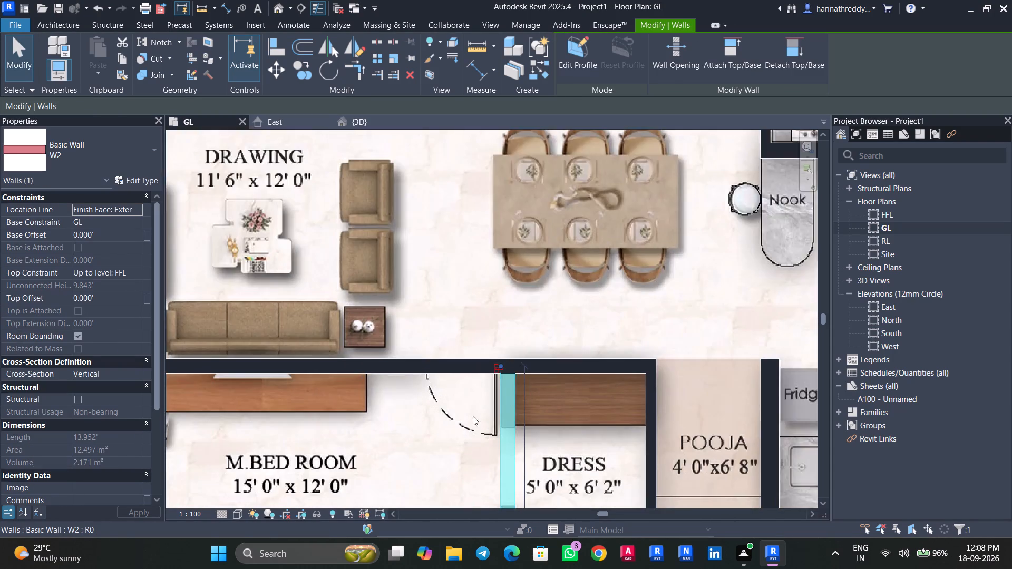
pyautogui.moveTo(473, 416); pyautogui.dragTo(545, 277, button='middle')
pyautogui.scroll(-4, 531, 318)
pyautogui.press('Escape')
pyautogui.press('Escape')
# Measure M.BED ROOM's clear width and depth between its wall faces.
pyautogui.write('DI')
pyautogui.press('Tab')
pyautogui.click(329, 329)
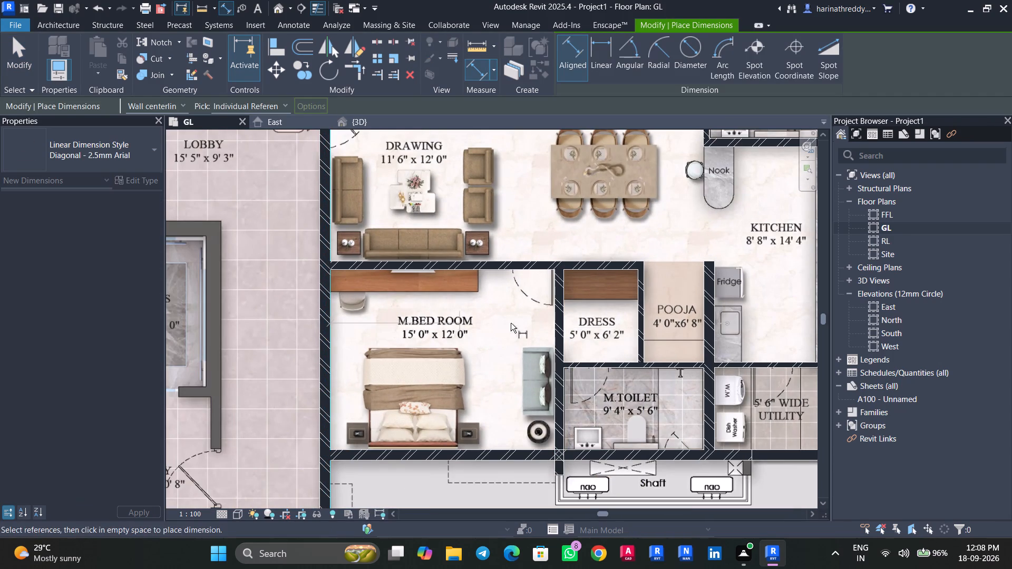
pyautogui.press('Tab')
pyautogui.click(553, 325)
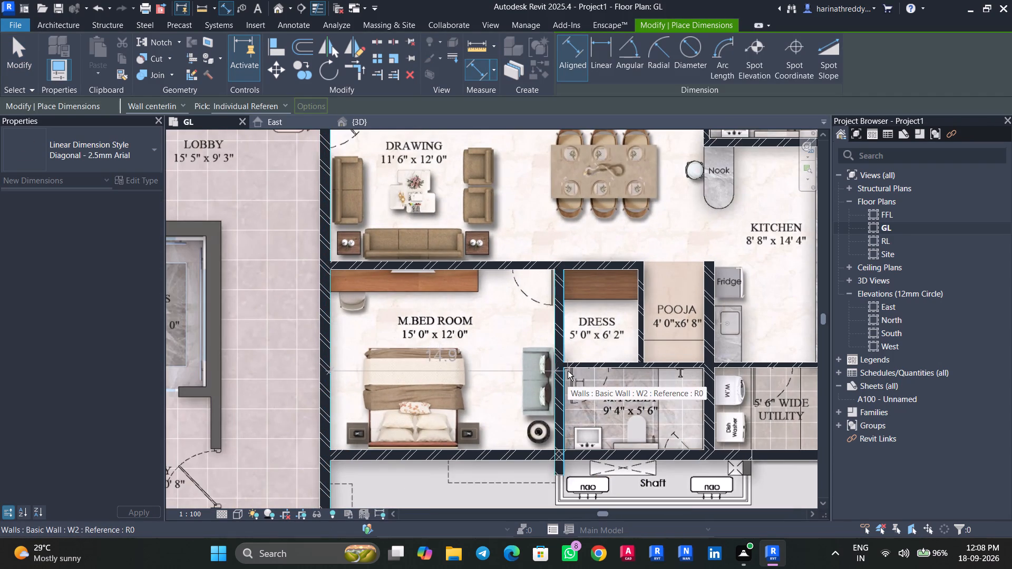
pyautogui.press('Escape')
pyautogui.press('Escape')
pyautogui.write('DI')
pyautogui.press('Tab')
pyautogui.click(480, 447)
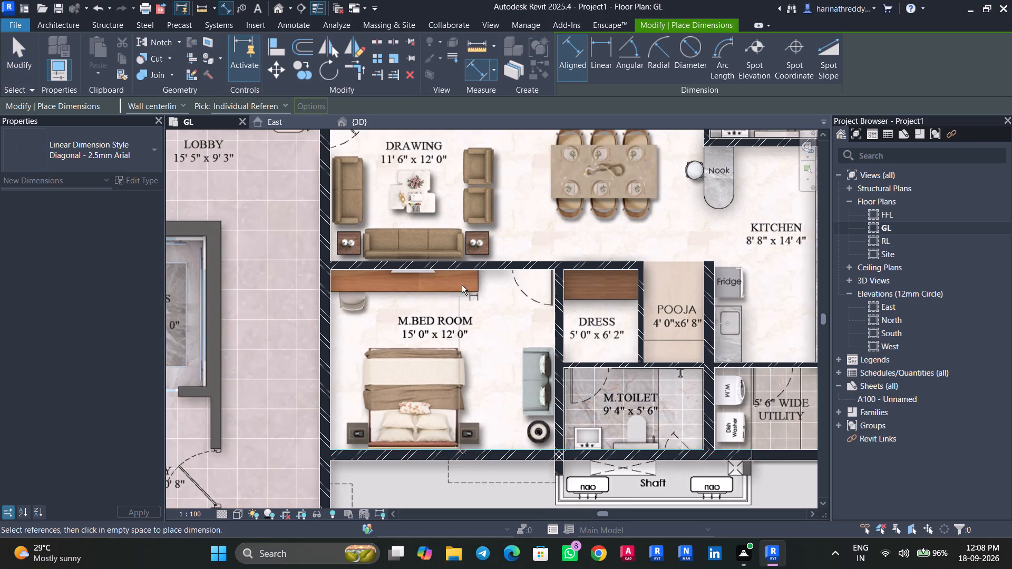
pyautogui.press('Tab')
pyautogui.click(465, 275)
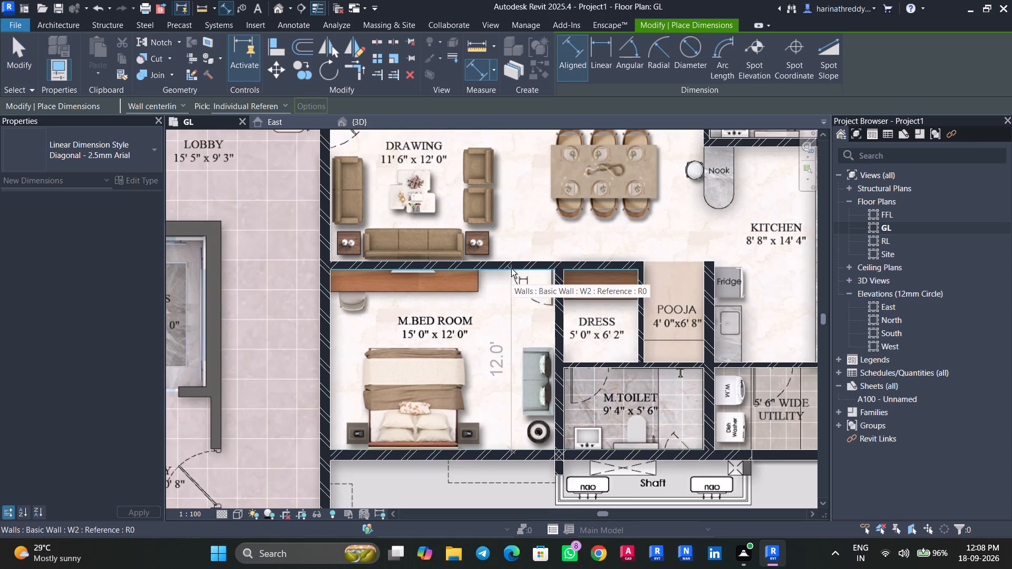
pyautogui.press('Escape')
pyautogui.press('Escape')
# Examine the shaft area between the two 3BHK flats and the 2001 Sft. flat's rooms against the plan image.
pyautogui.scroll(-3, 500, 312)
pyautogui.moveTo(500, 312); pyautogui.dragTo(488, 242, button='middle')
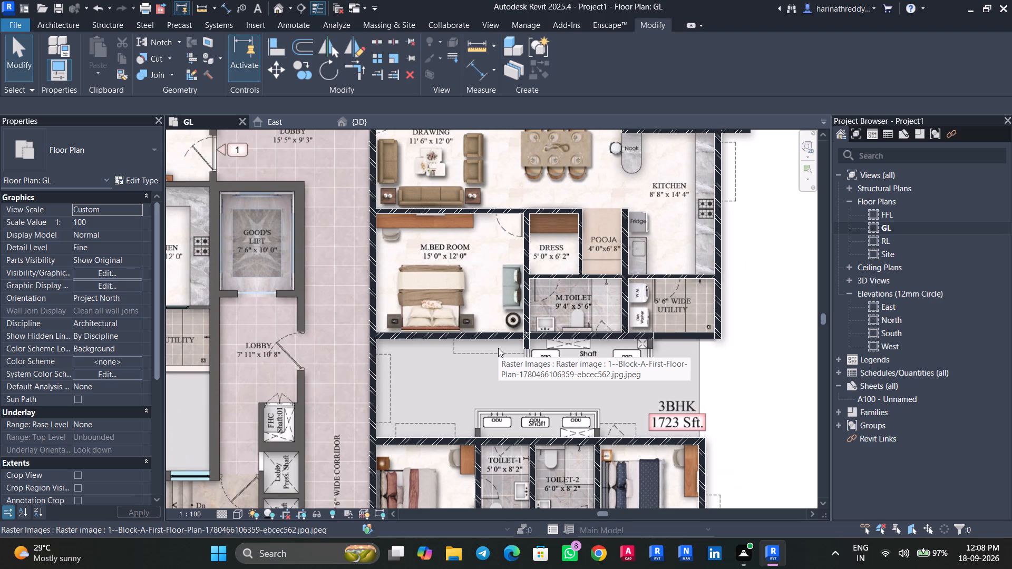
pyautogui.scroll(9, 501, 403)
pyautogui.moveTo(501, 400); pyautogui.dragTo(497, 386, button='middle')
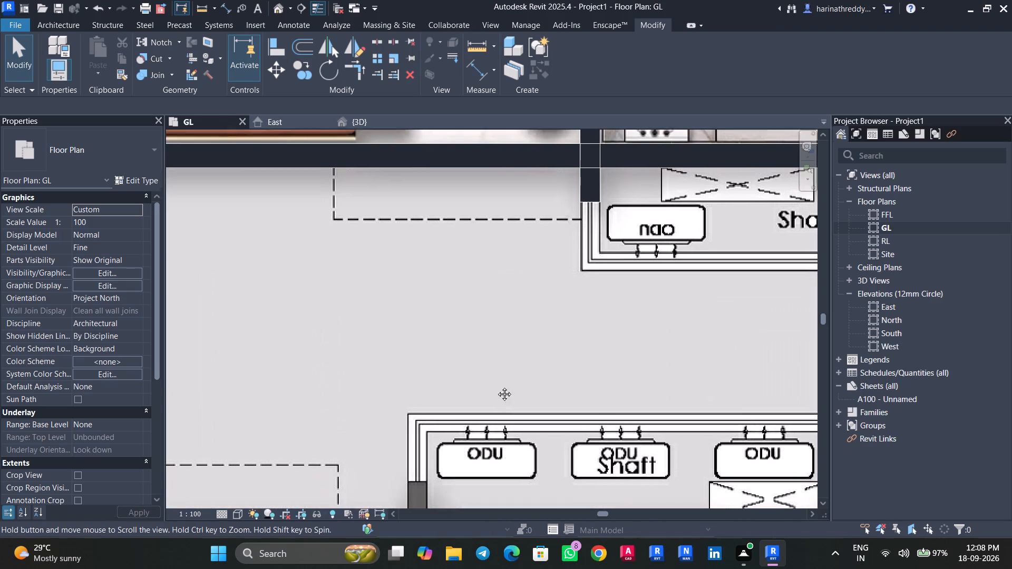
pyautogui.moveTo(497, 386); pyautogui.dragTo(492, 375, button='middle')
pyautogui.scroll(-3, 492, 375)
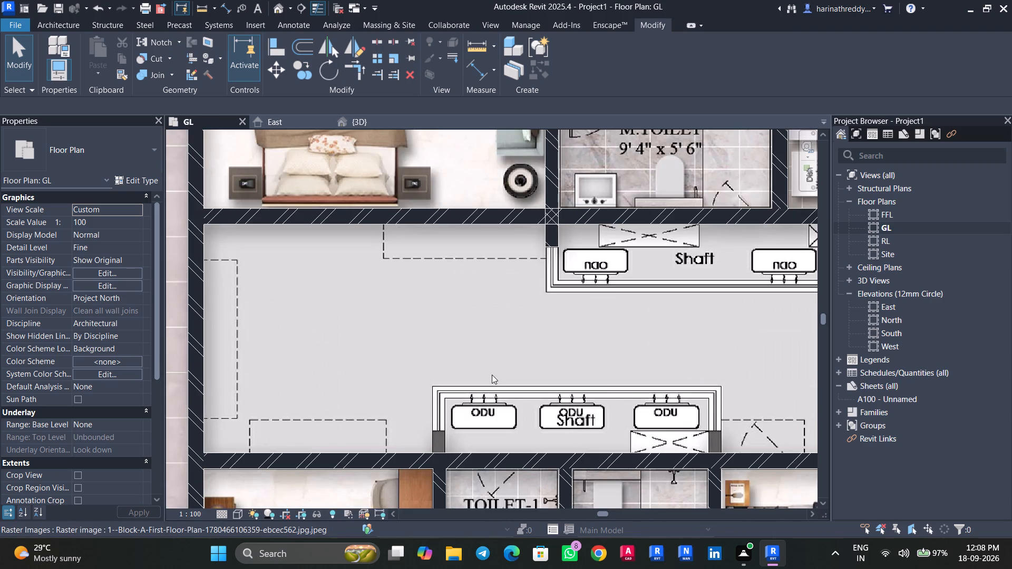
pyautogui.scroll(-6, 492, 375)
pyautogui.moveTo(497, 344); pyautogui.dragTo(526, 467, button='middle')
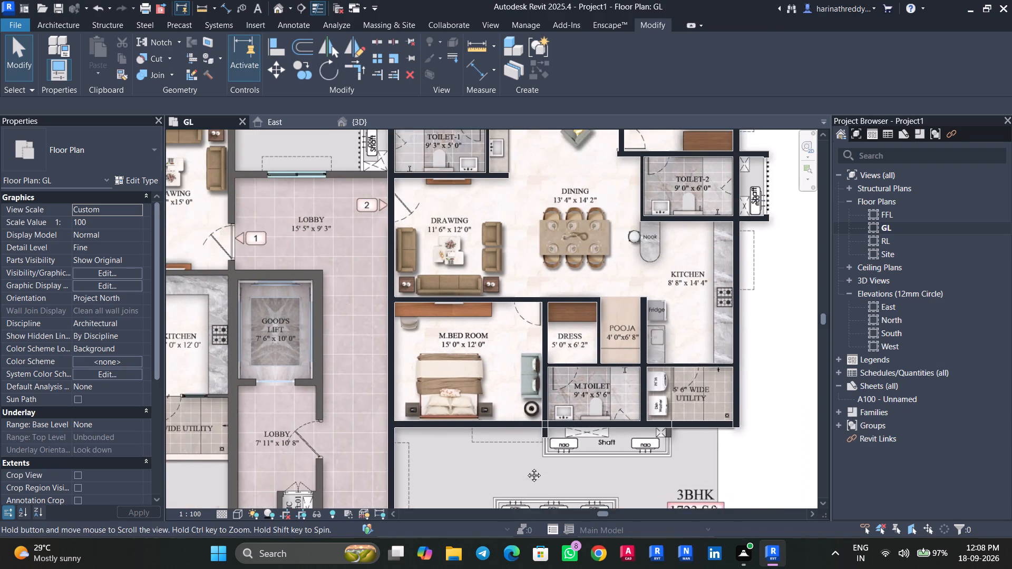
pyautogui.moveTo(526, 467); pyautogui.dragTo(526, 468, button='middle')
pyautogui.moveTo(590, 241); pyautogui.dragTo(603, 352, button='middle')
pyautogui.moveTo(589, 312); pyautogui.dragTo(604, 384, button='middle')
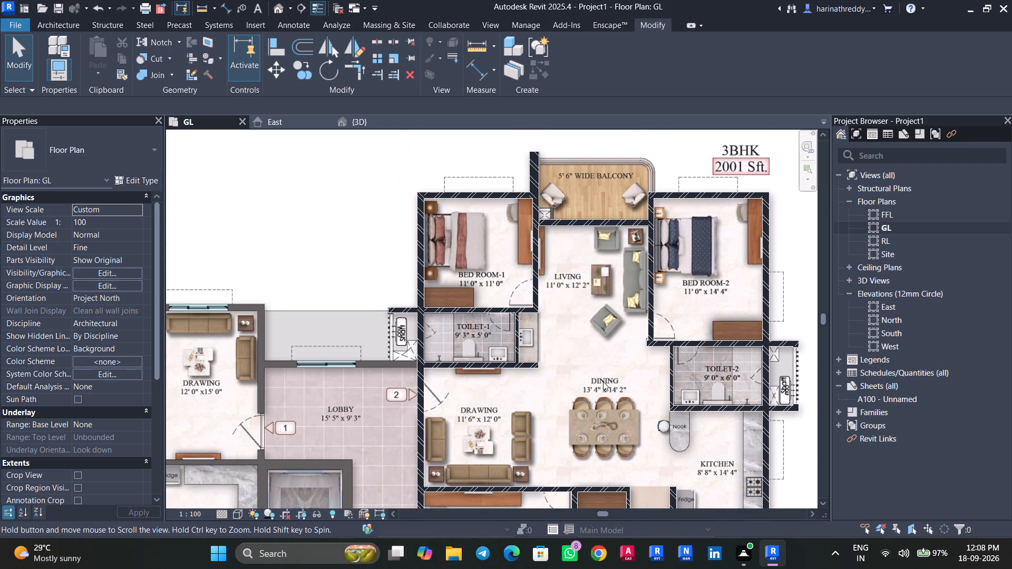
pyautogui.moveTo(603, 380); pyautogui.dragTo(594, 345, button='middle')
pyautogui.moveTo(594, 345); pyautogui.dragTo(598, 312, button='middle')
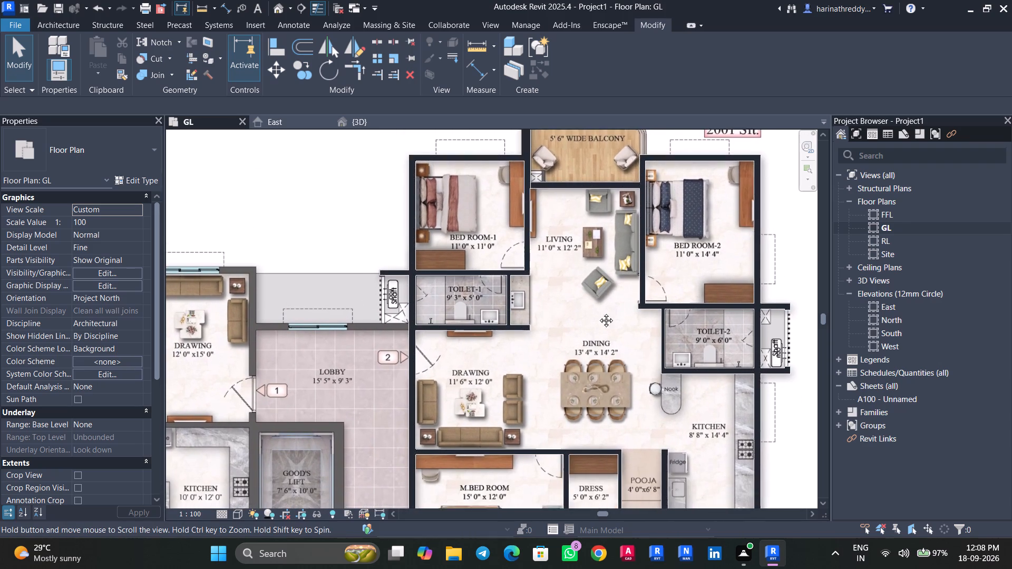
# Split the W2 wall between M.BED ROOM and M.TOILET on both sides of the crossing W8 wall and delete the piece inside the crossing.
pyautogui.moveTo(598, 312); pyautogui.dragTo(614, 238, button='middle')
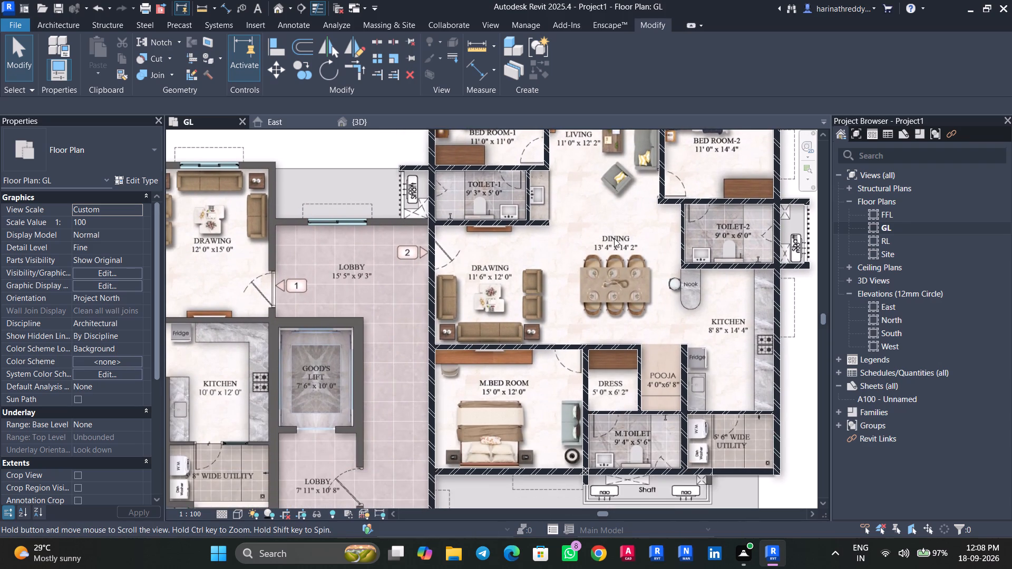
pyautogui.scroll(6, 708, 469)
pyautogui.moveTo(712, 469); pyautogui.dragTo(703, 170, button='middle')
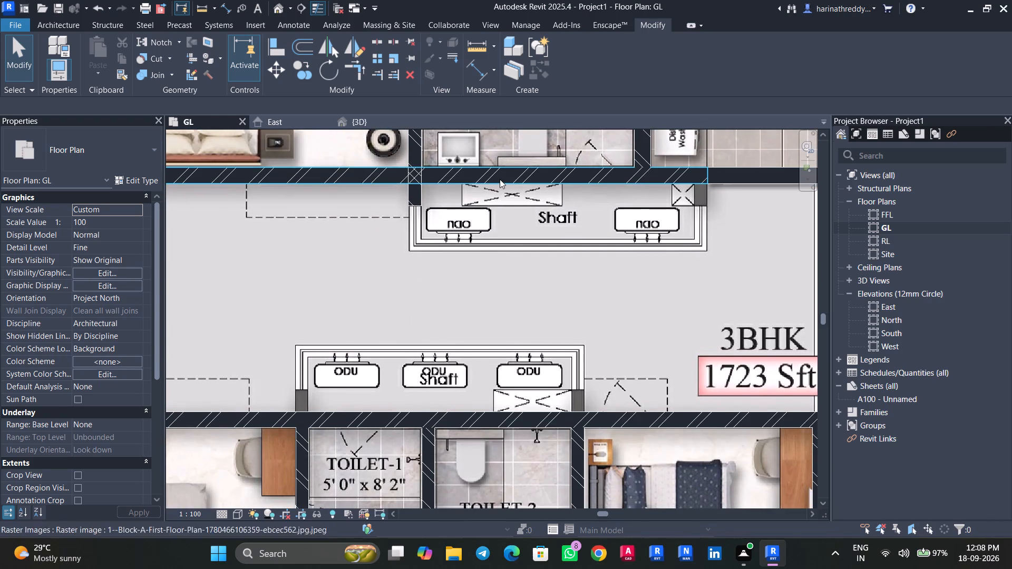
pyautogui.click(411, 199)
pyautogui.moveTo(428, 228); pyautogui.dragTo(458, 384, button='middle')
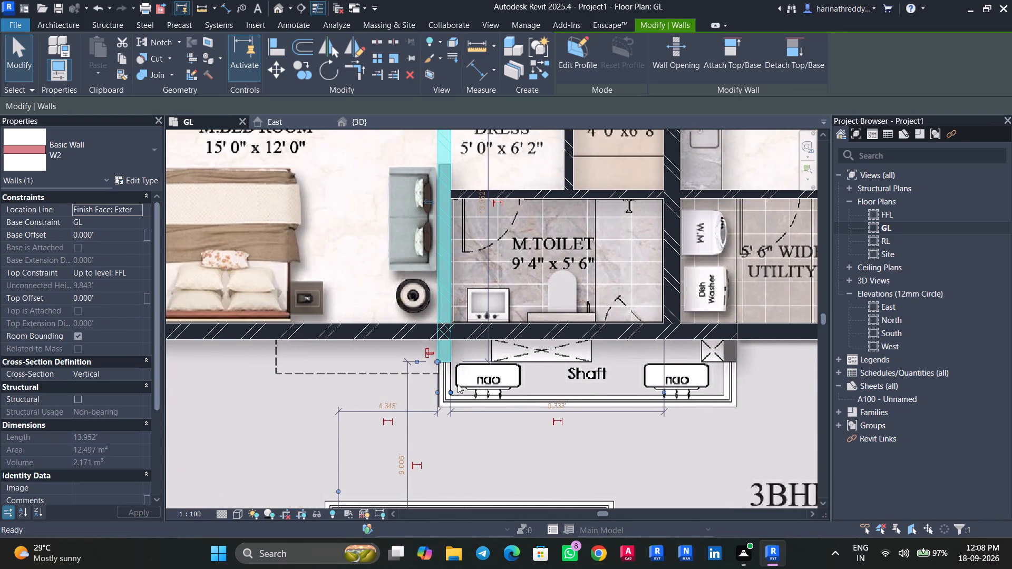
pyautogui.press('Escape')
pyautogui.press('Escape')
pyautogui.write('SL')
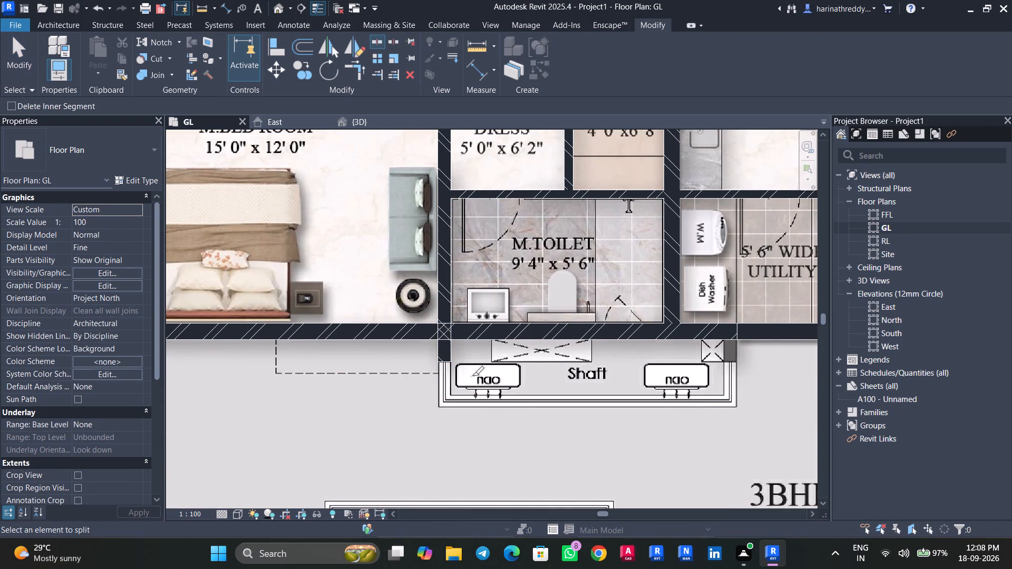
pyautogui.scroll(3, 463, 306)
pyautogui.click(435, 326)
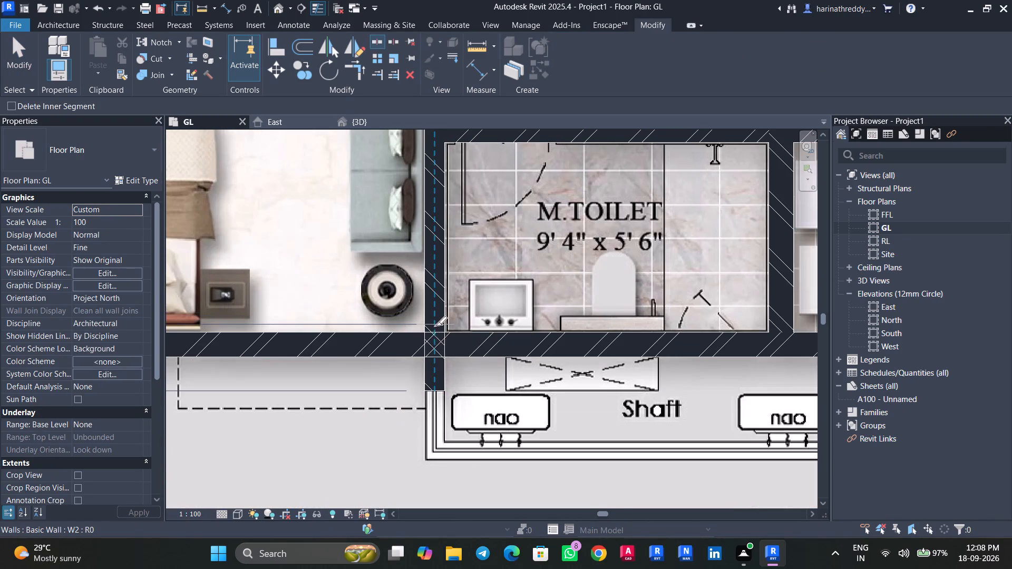
pyautogui.click(439, 364)
pyautogui.press('Escape')
pyautogui.press('Escape')
pyautogui.click(434, 345)
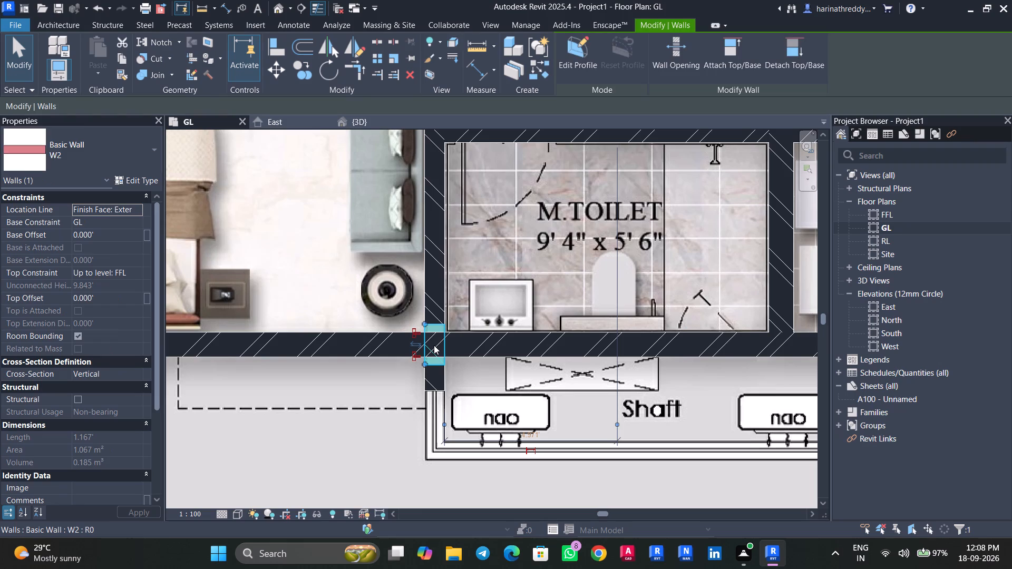
pyautogui.press('Delete')
# Extend the two remaining W2 wall pieces, at the shaft and beside M.TOILET, to meet the faces of the crossing W8 wall.
pyautogui.scroll(5, 432, 365)
pyautogui.click(432, 365)
pyautogui.scroll(3, 426, 363)
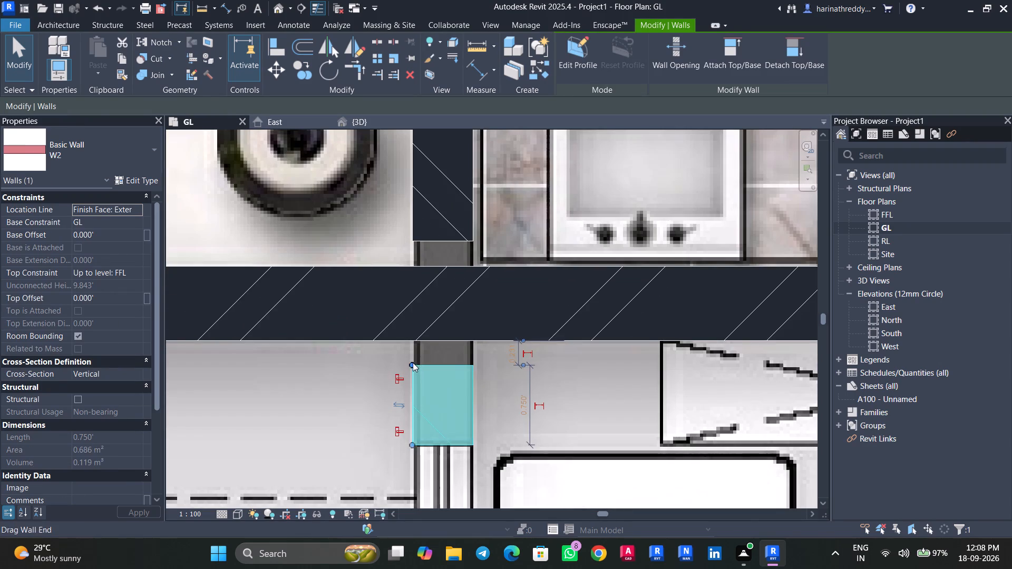
pyautogui.moveTo(413, 362); pyautogui.dragTo(414, 342)
pyautogui.press('Escape')
pyautogui.click(422, 222)
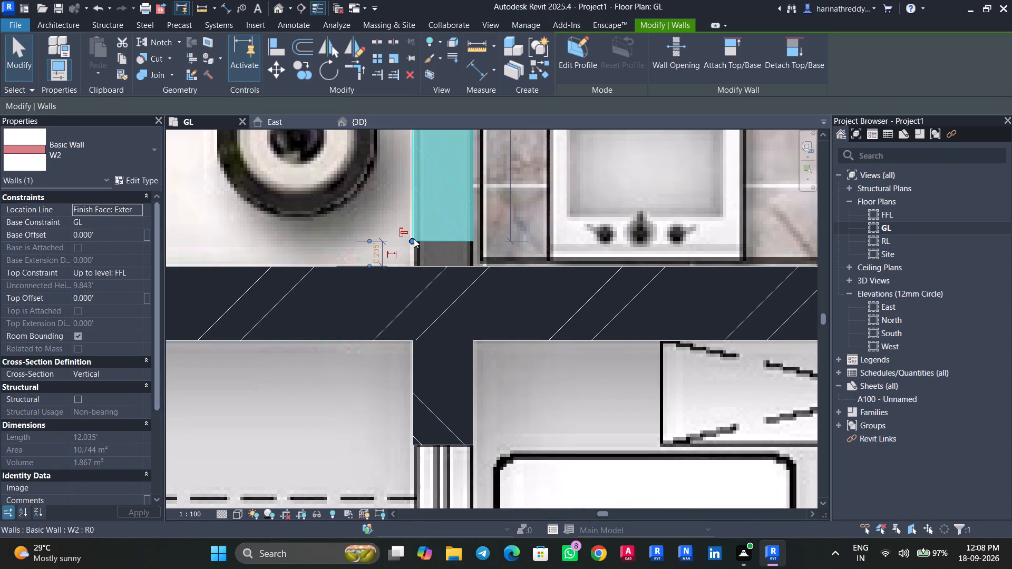
pyautogui.moveTo(414, 239); pyautogui.dragTo(415, 261)
pyautogui.press('Escape')
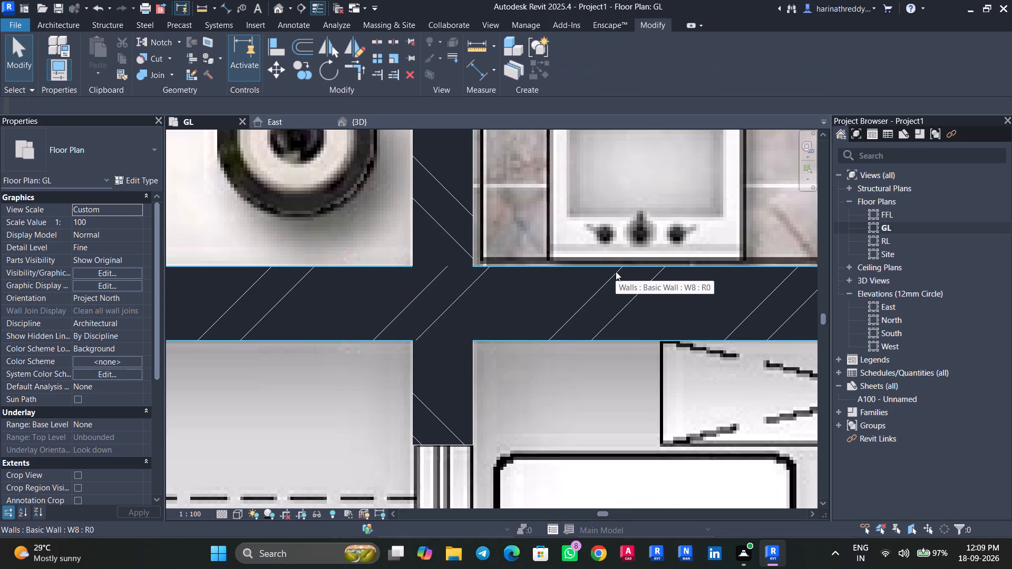
# Draw a W8 wall about 16 ft long along the LOBBY's window side, from the TOILET-1 wall to the 12' 0" x 15' 0" DRAWING room wall.
pyautogui.scroll(-8, 543, 302)
pyautogui.scroll(1, 543, 302)
pyautogui.scroll(-5, 543, 302)
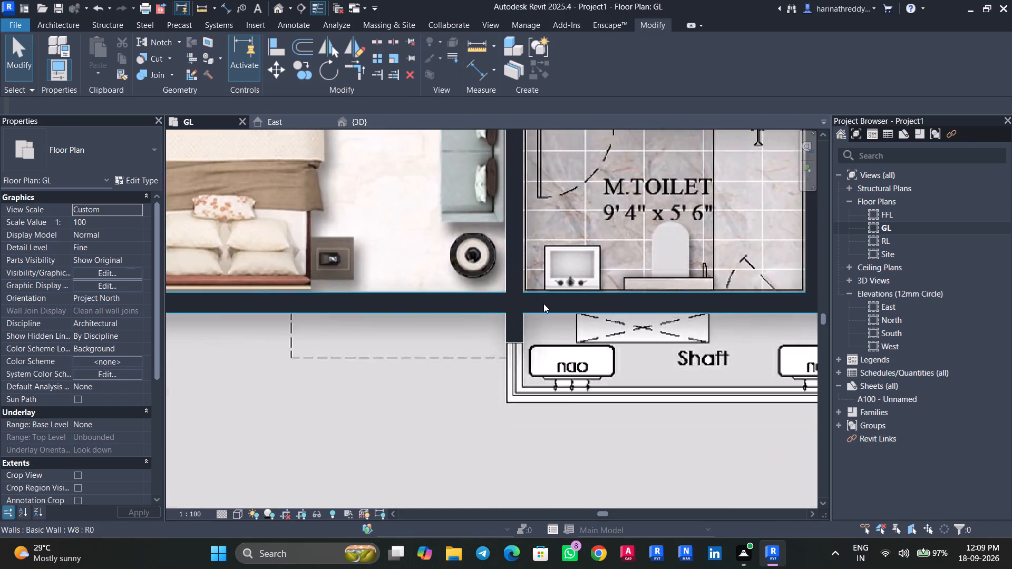
pyautogui.scroll(-9, 543, 303)
pyautogui.scroll(-3, 542, 360)
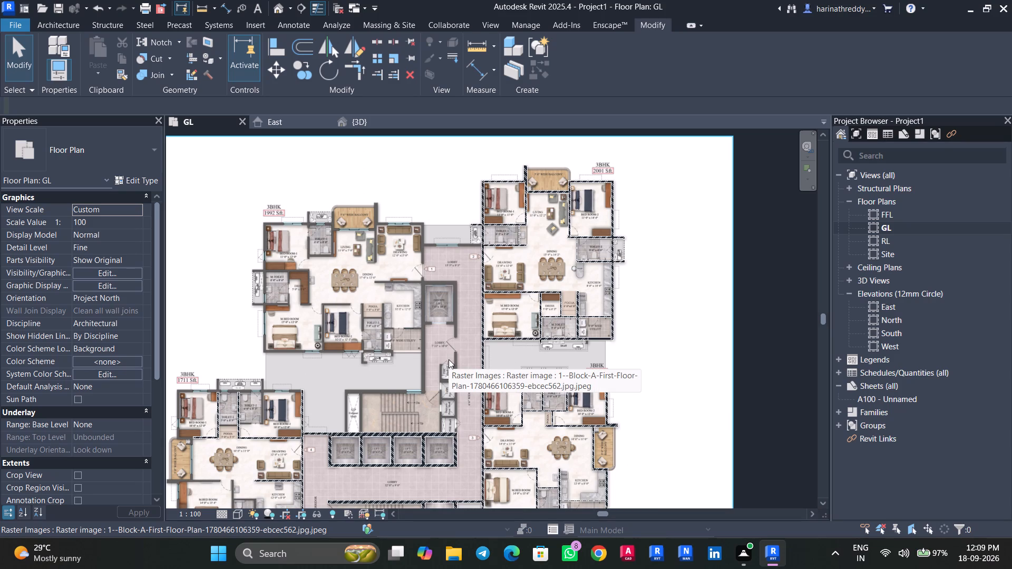
pyautogui.moveTo(451, 340); pyautogui.dragTo(514, 380, button='middle')
pyautogui.scroll(13, 505, 277)
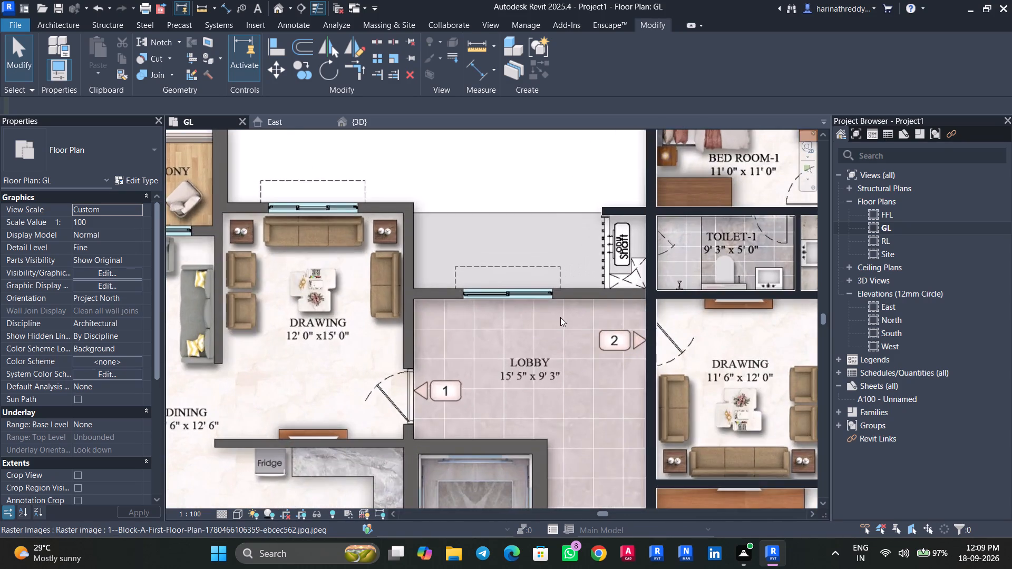
pyautogui.moveTo(560, 317); pyautogui.dragTo(482, 387, button='middle')
pyautogui.scroll(4, 590, 359)
pyautogui.click(650, 375)
pyautogui.press('c')
pyautogui.press('s')
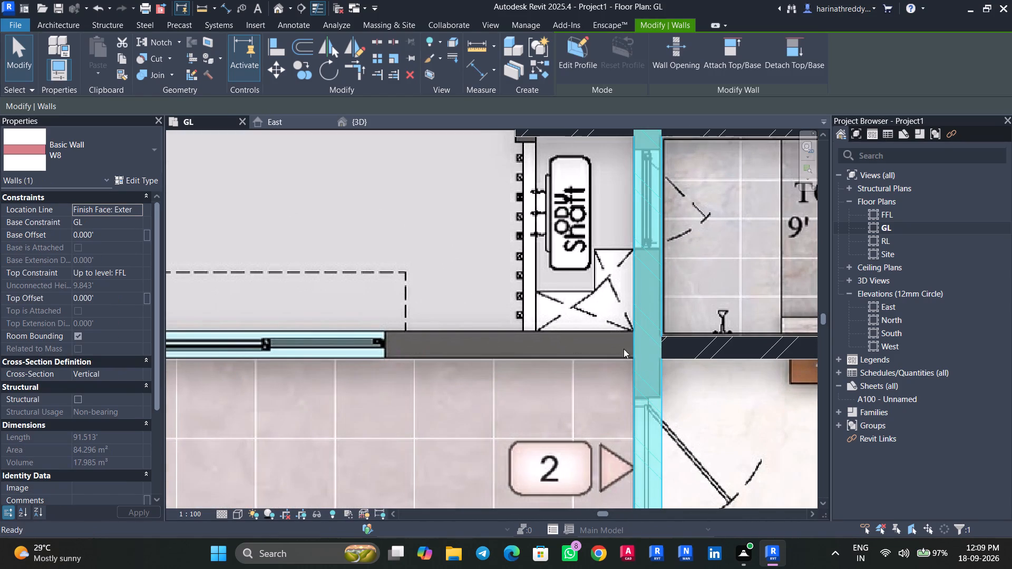
pyautogui.click(634, 329)
pyautogui.press('space')
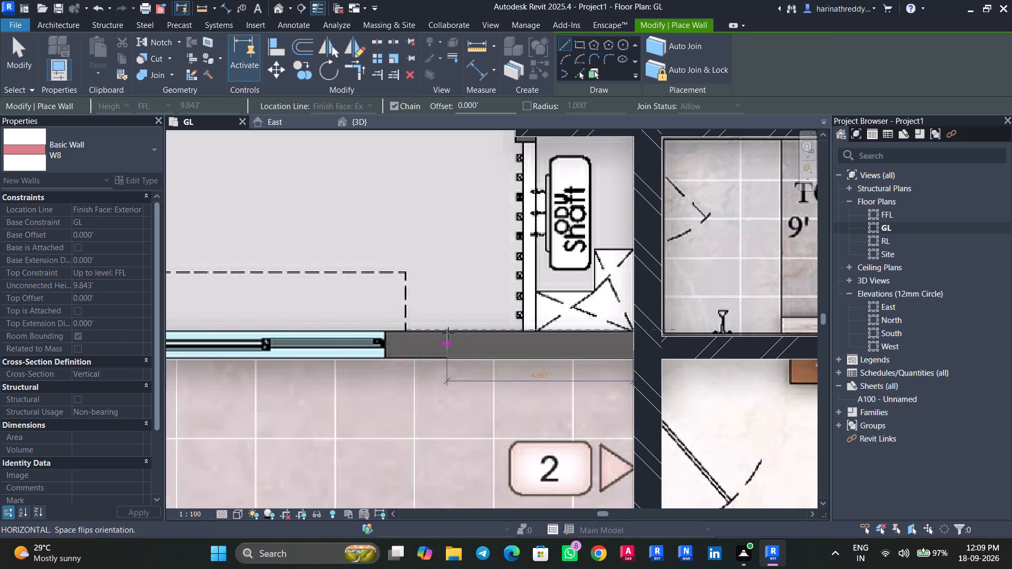
pyautogui.moveTo(451, 334); pyautogui.dragTo(789, 343, button='middle')
pyautogui.moveTo(526, 348); pyautogui.dragTo(758, 348, button='middle')
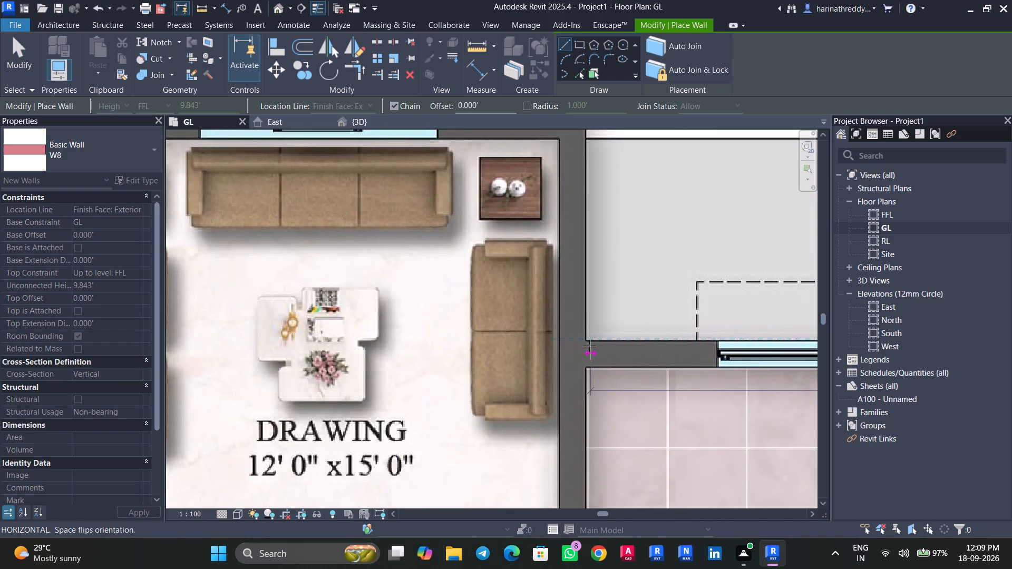
pyautogui.click(584, 342)
pyautogui.press('Escape')
# Draw a W8 wall about 6 ft long from the lobby wall's end up to the outer corner of the 12' 0" x 15' 0" DRAWING room.
pyautogui.scroll(-6, 600, 399)
pyautogui.scroll(1, 600, 393)
pyautogui.scroll(-2, 600, 393)
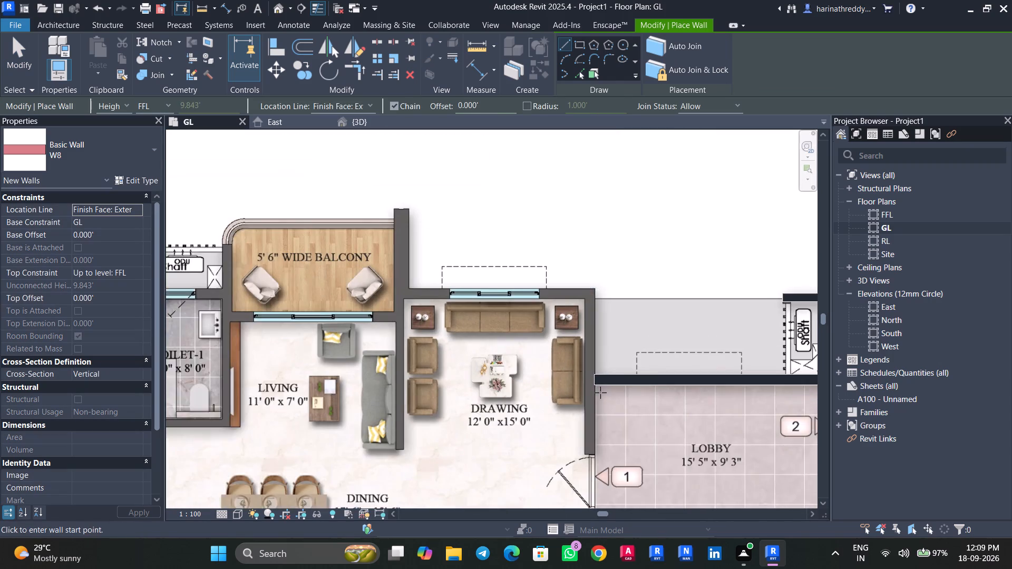
pyautogui.moveTo(599, 391); pyautogui.dragTo(511, 331, button='middle')
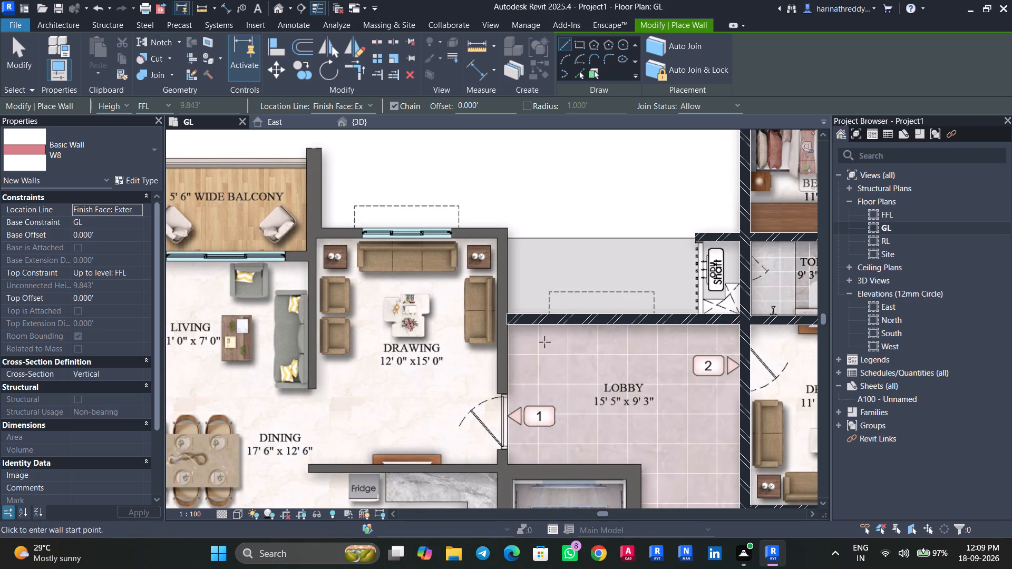
pyautogui.scroll(-7, 415, 207)
pyautogui.moveTo(412, 249); pyautogui.dragTo(446, 127, button='middle')
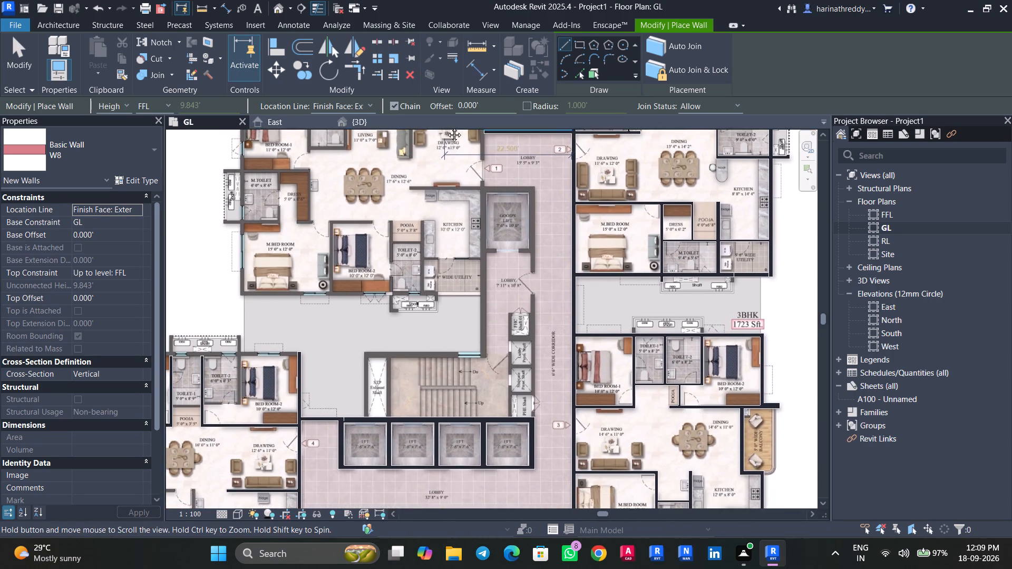
pyautogui.moveTo(446, 127); pyautogui.dragTo(629, 100, button='middle')
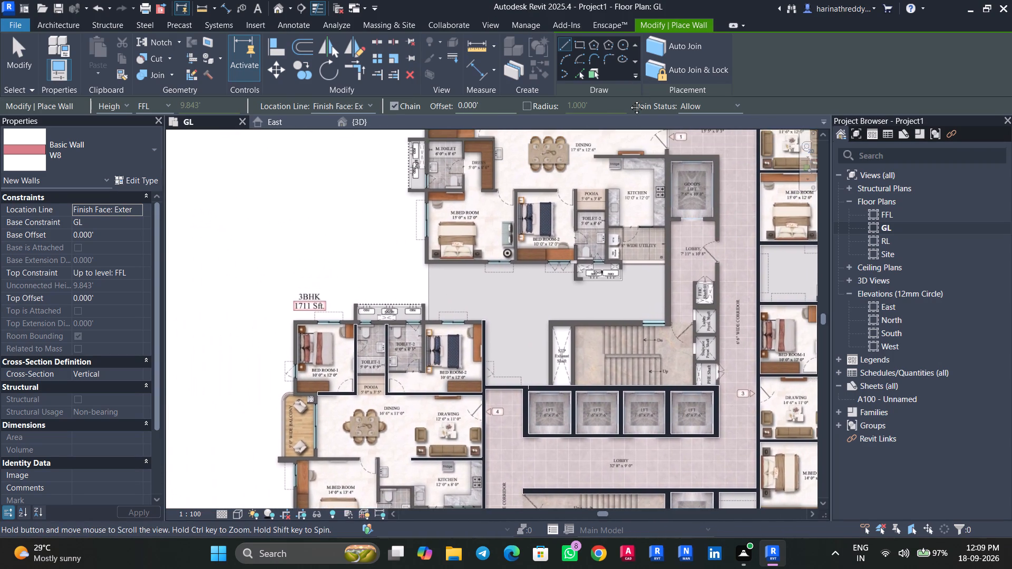
pyautogui.moveTo(629, 100); pyautogui.dragTo(481, 422, button='middle')
pyautogui.scroll(1, 517, 436)
pyautogui.scroll(-1, 517, 436)
pyautogui.scroll(3, 517, 436)
pyautogui.scroll(-1, 515, 436)
pyautogui.scroll(5, 515, 436)
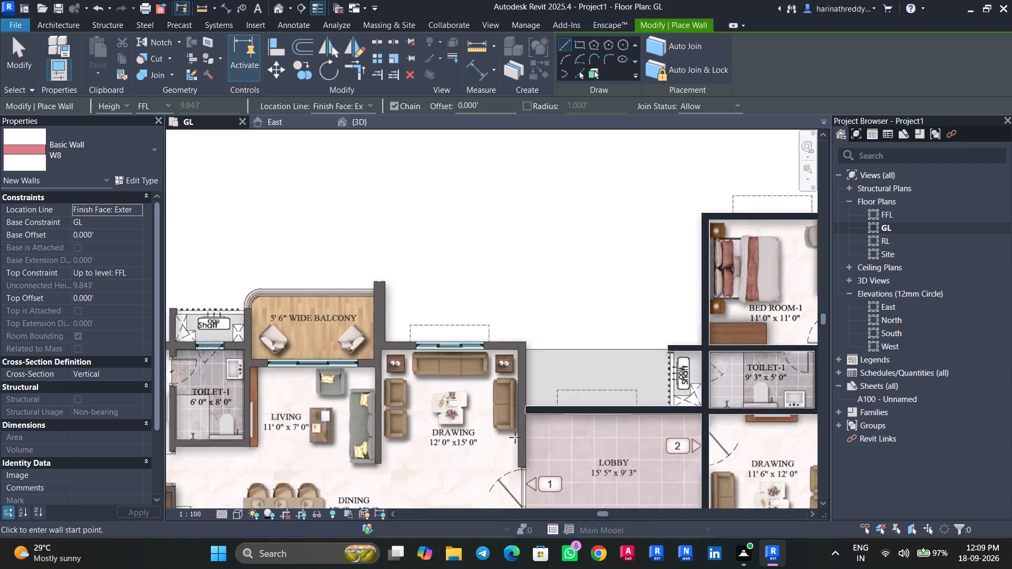
pyautogui.scroll(1, 515, 437)
pyautogui.scroll(5, 504, 378)
pyautogui.click(558, 403)
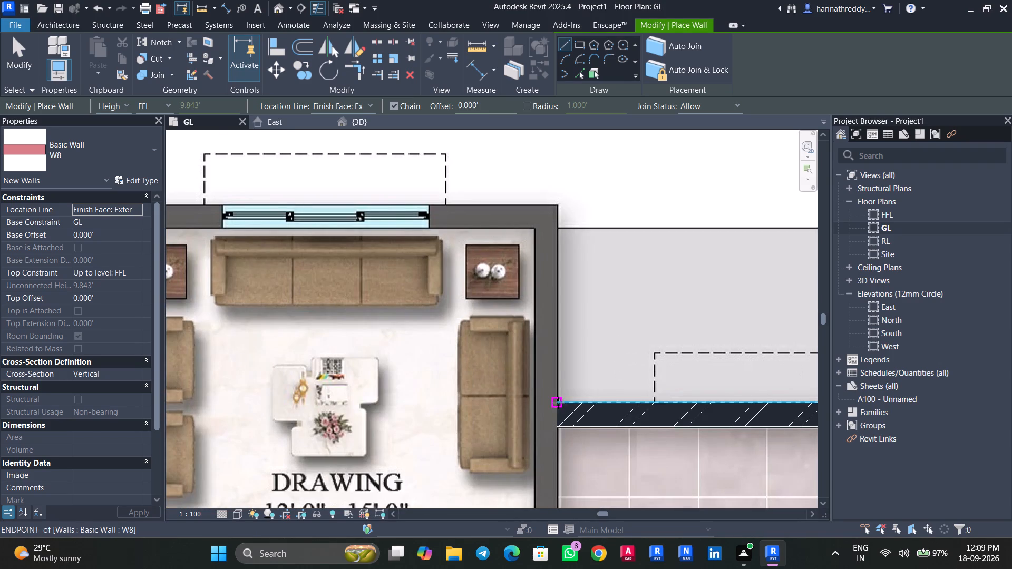
pyautogui.press('space')
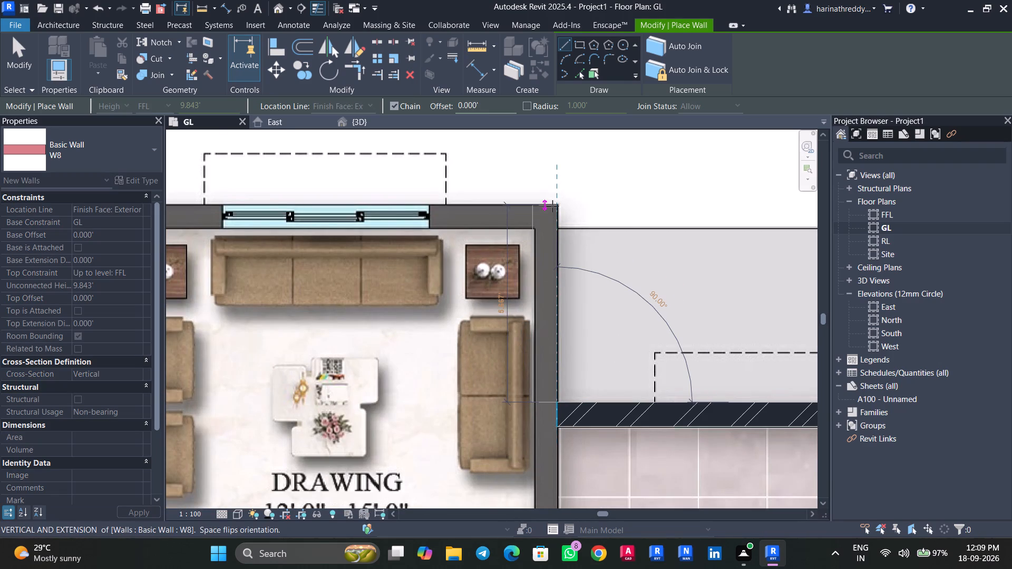
pyautogui.scroll(8, 552, 206)
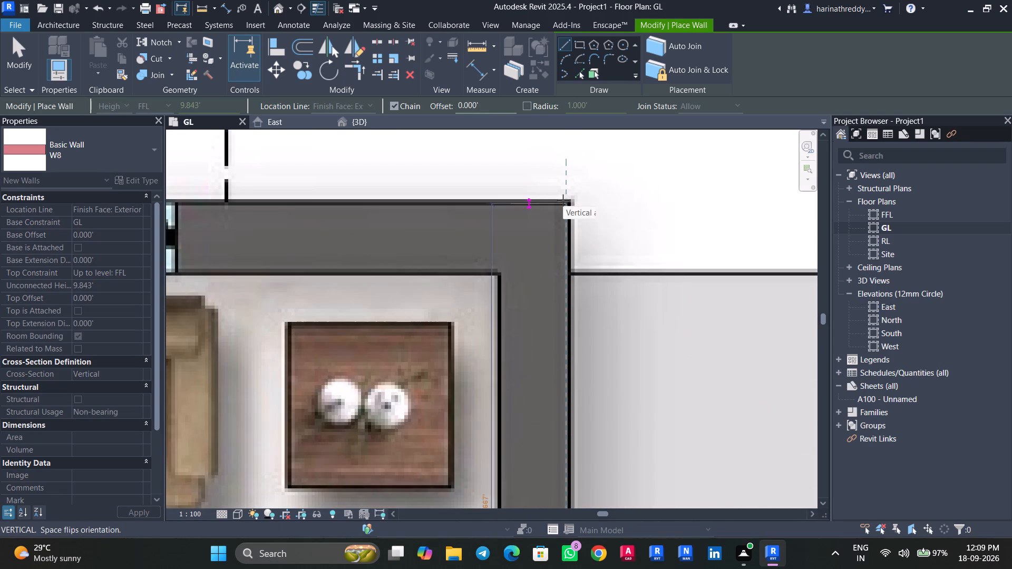
pyautogui.click(563, 200)
pyautogui.press('Escape')
pyautogui.press('Escape')
# Nudge the DRAWING room's new W8 side wall slightly outward and upward to align its corner with the plan image.
pyautogui.click(542, 240)
pyautogui.press('Right')
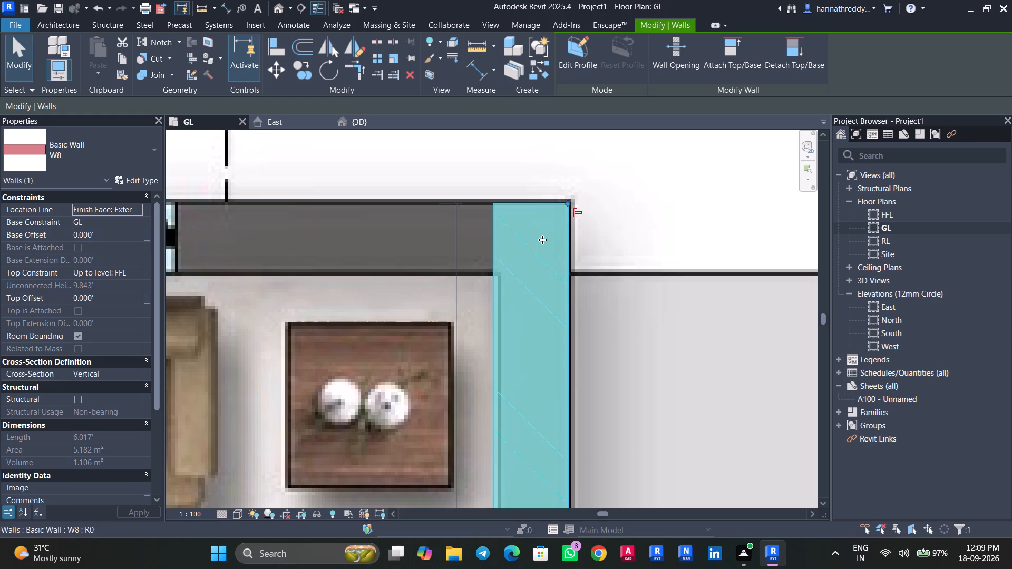
pyautogui.press('Right')
pyautogui.press('Up')
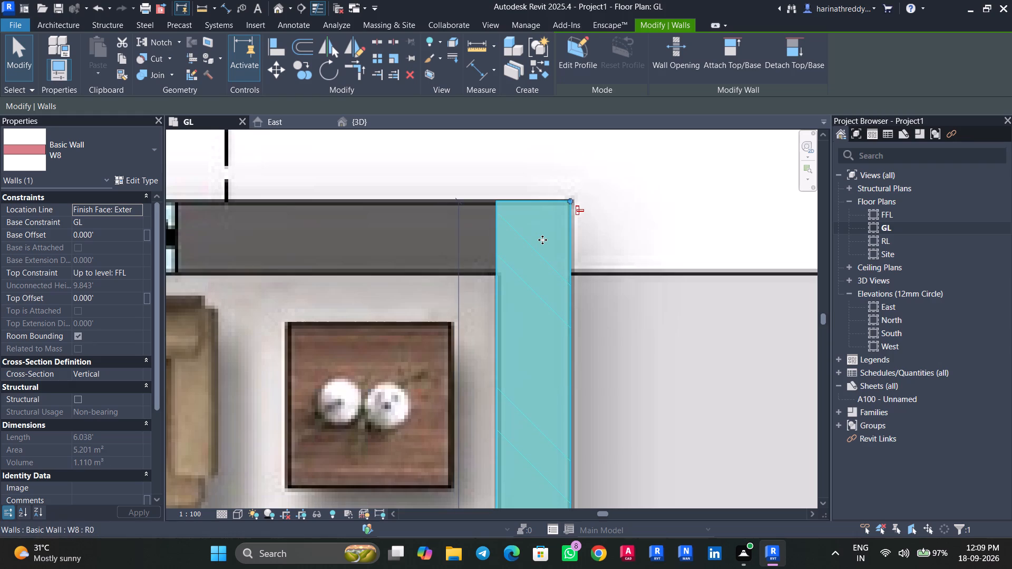
pyautogui.press('Up')
pyautogui.press('Down')
pyautogui.scroll(-5, 542, 240)
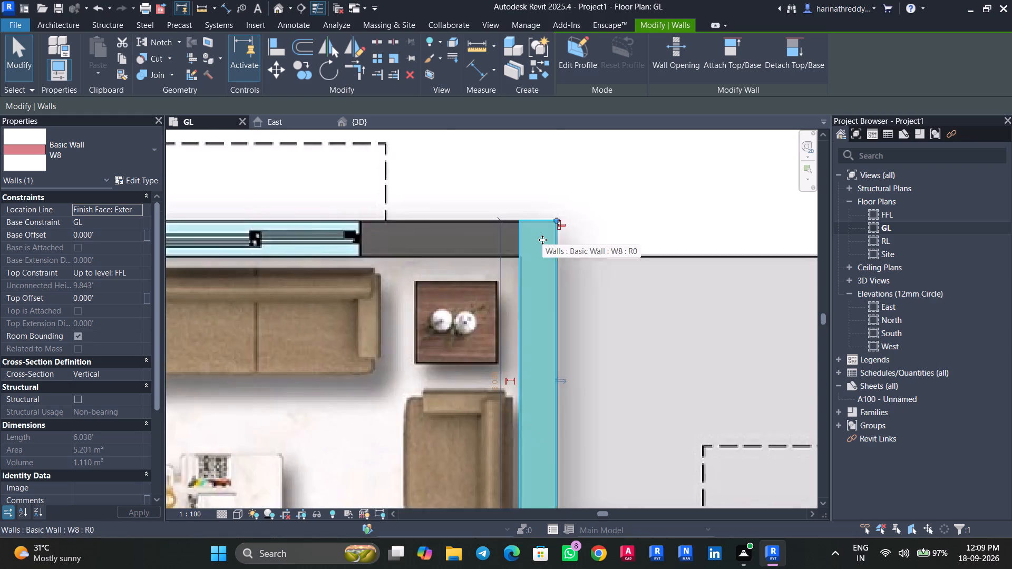
pyautogui.scroll(-3, 542, 240)
pyautogui.moveTo(565, 254); pyautogui.dragTo(605, 285, button='middle')
pyautogui.press('Escape')
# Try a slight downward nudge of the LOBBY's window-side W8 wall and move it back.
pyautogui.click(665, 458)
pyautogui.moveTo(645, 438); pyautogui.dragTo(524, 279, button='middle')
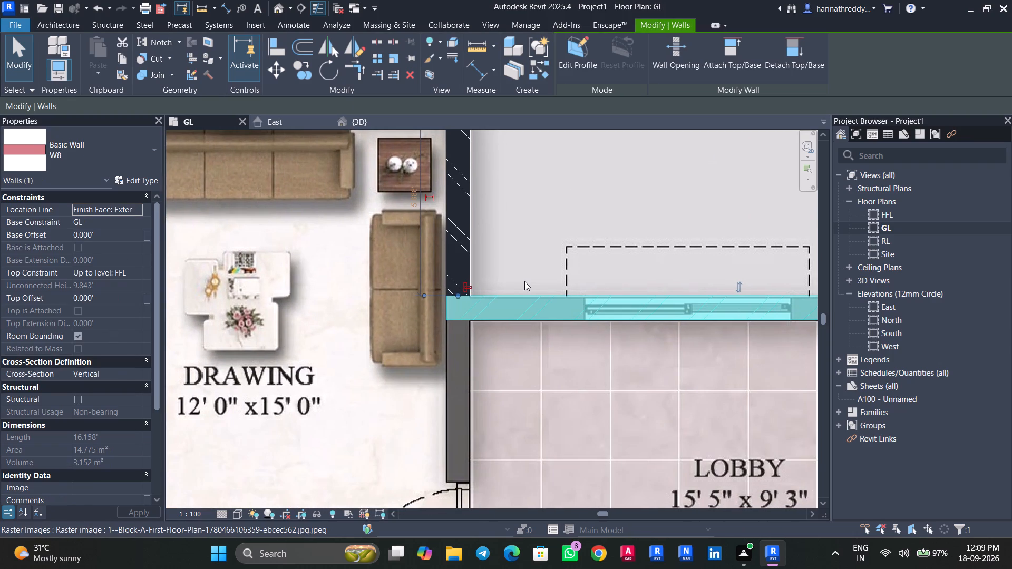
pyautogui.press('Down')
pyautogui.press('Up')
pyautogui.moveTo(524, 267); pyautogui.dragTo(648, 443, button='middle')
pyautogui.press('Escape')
# Draw a W8 wall about 12 ft long from the DRAWING room's corner along its window side to the balcony wall, nudging it slightly upward to align.
pyautogui.scroll(-4, 453, 327)
pyautogui.moveTo(494, 354); pyautogui.dragTo(615, 395, button='middle')
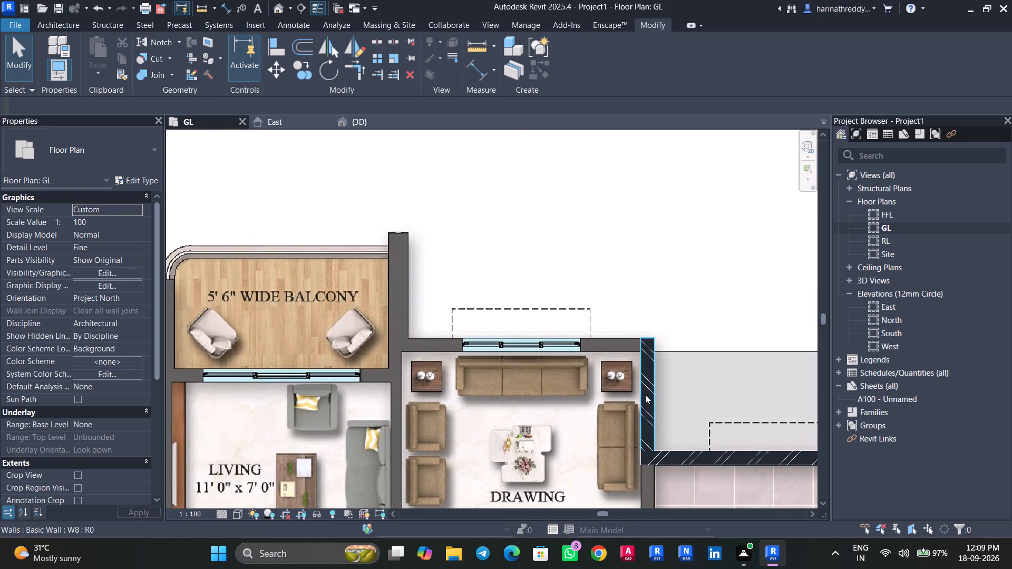
pyautogui.click(645, 394)
pyautogui.press('c')
pyautogui.press('s')
pyautogui.scroll(5, 632, 346)
pyautogui.click(653, 331)
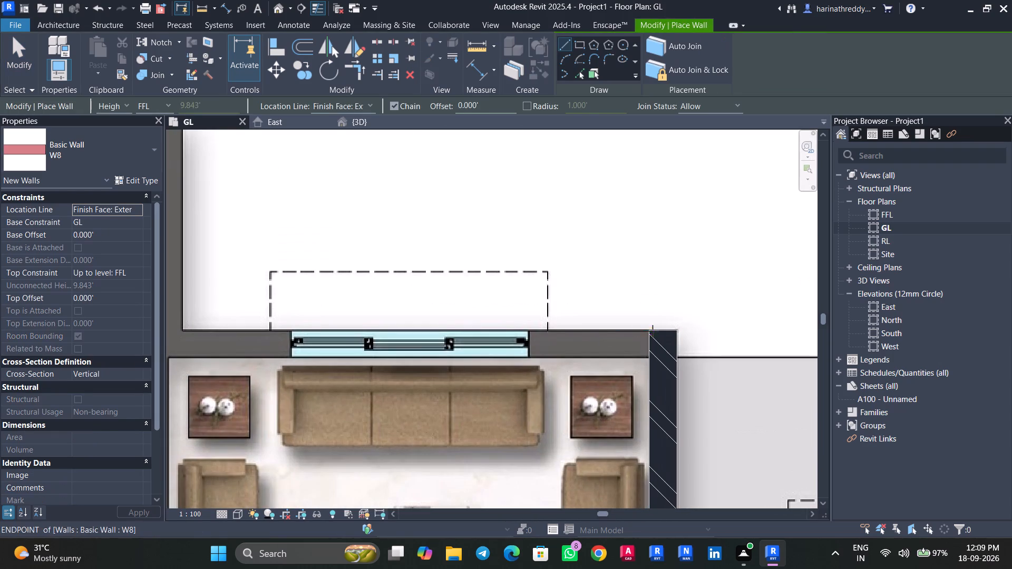
pyautogui.press('space')
pyautogui.moveTo(497, 329); pyautogui.dragTo(786, 346, button='middle')
pyautogui.scroll(8, 464, 340)
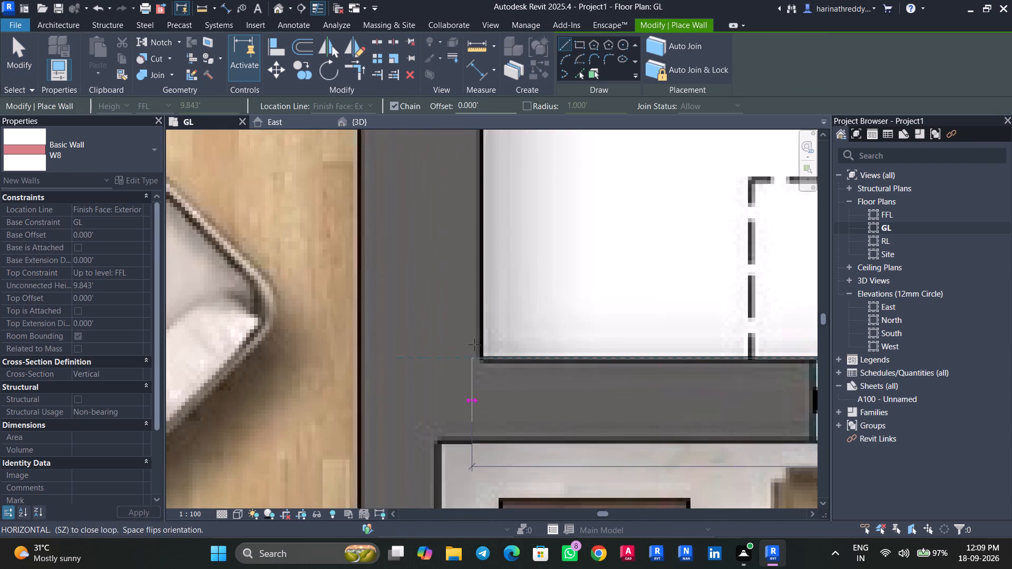
pyautogui.click(483, 351)
pyautogui.press('Escape')
pyautogui.press('Escape')
pyautogui.press('Escape')
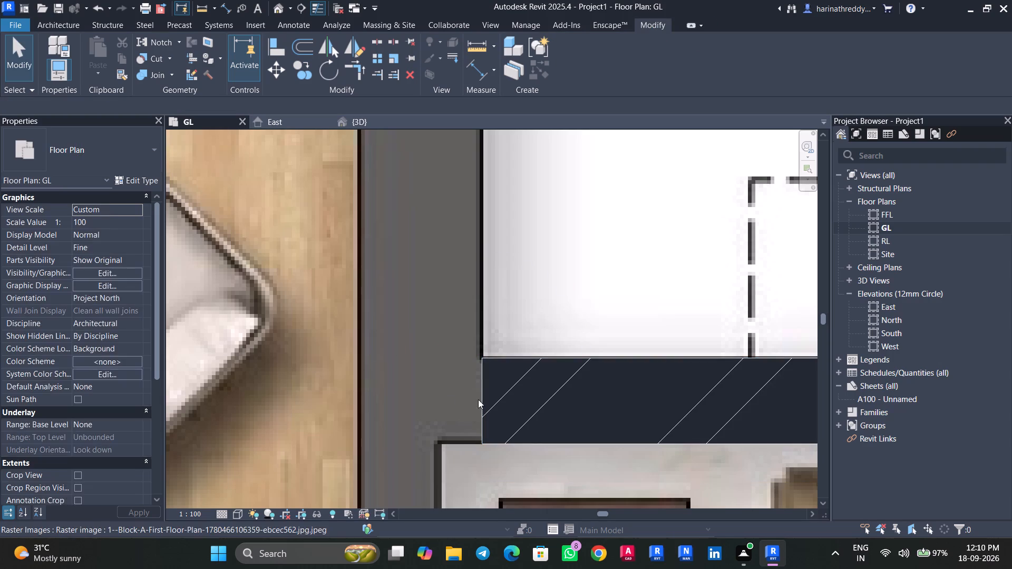
pyautogui.click(569, 393)
pyautogui.press('Up')
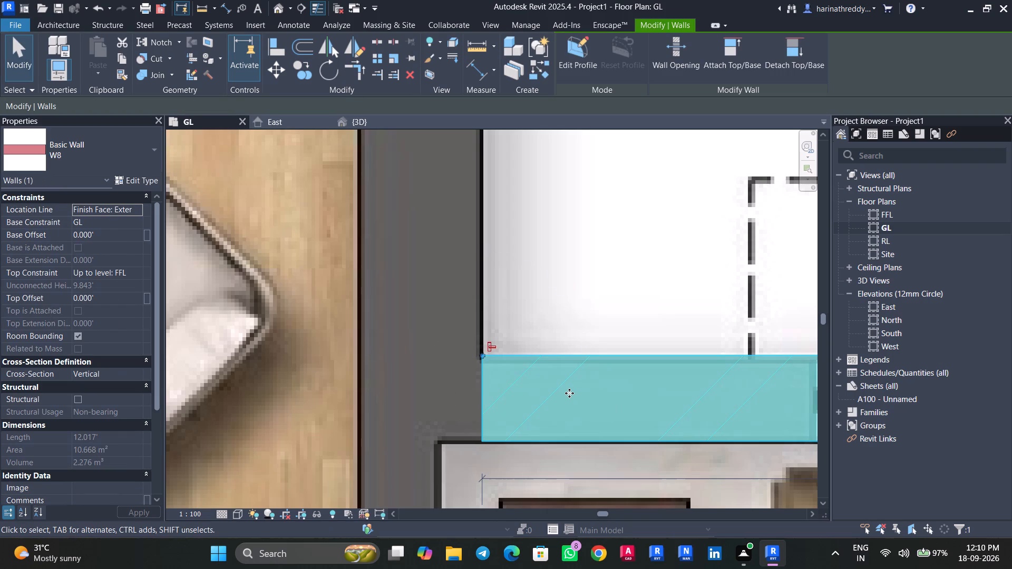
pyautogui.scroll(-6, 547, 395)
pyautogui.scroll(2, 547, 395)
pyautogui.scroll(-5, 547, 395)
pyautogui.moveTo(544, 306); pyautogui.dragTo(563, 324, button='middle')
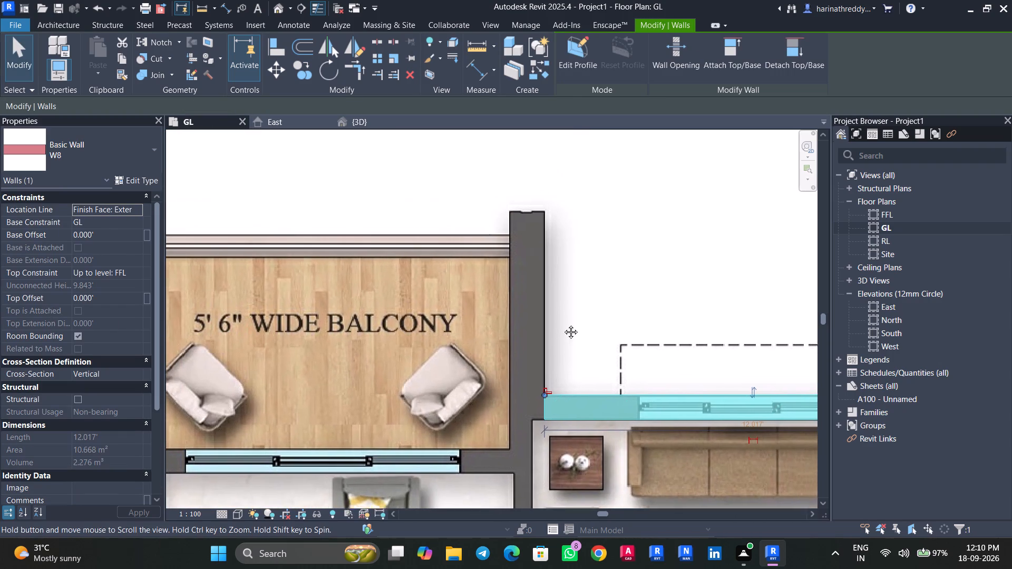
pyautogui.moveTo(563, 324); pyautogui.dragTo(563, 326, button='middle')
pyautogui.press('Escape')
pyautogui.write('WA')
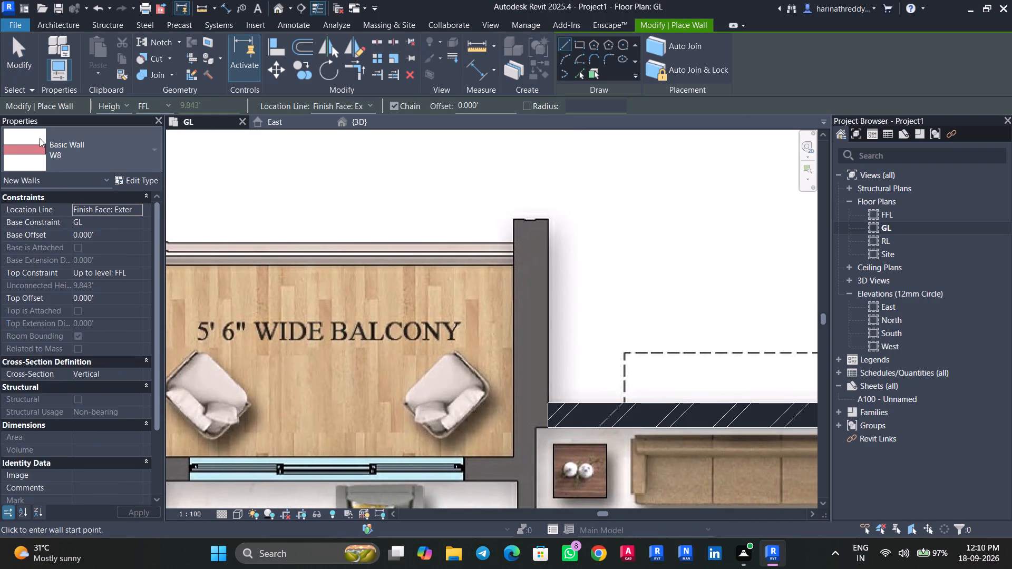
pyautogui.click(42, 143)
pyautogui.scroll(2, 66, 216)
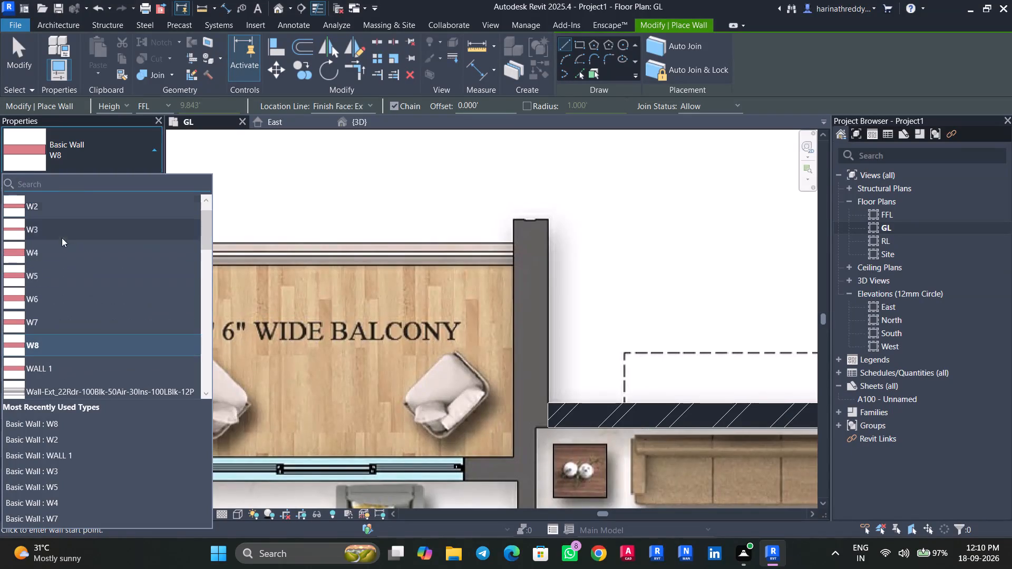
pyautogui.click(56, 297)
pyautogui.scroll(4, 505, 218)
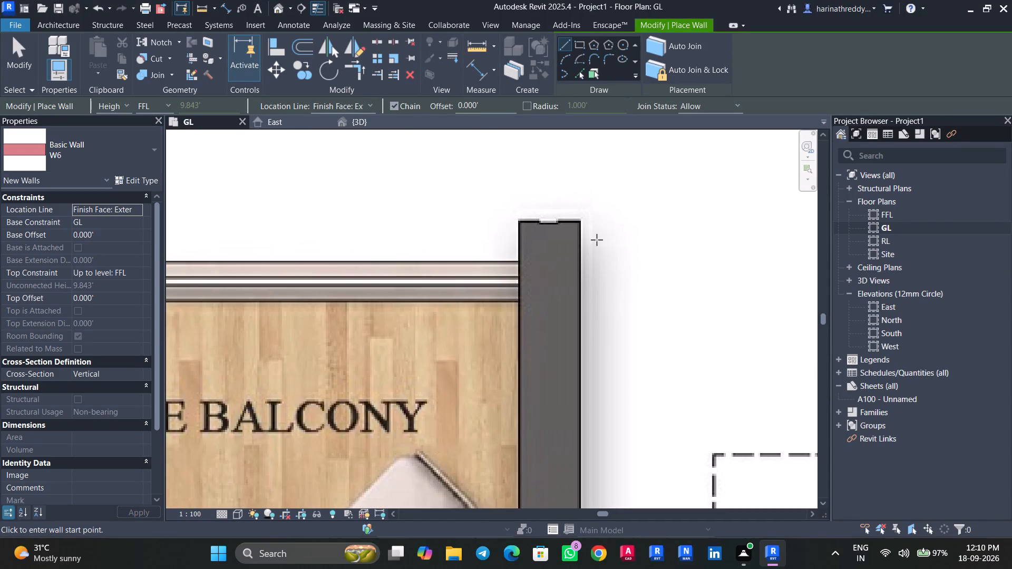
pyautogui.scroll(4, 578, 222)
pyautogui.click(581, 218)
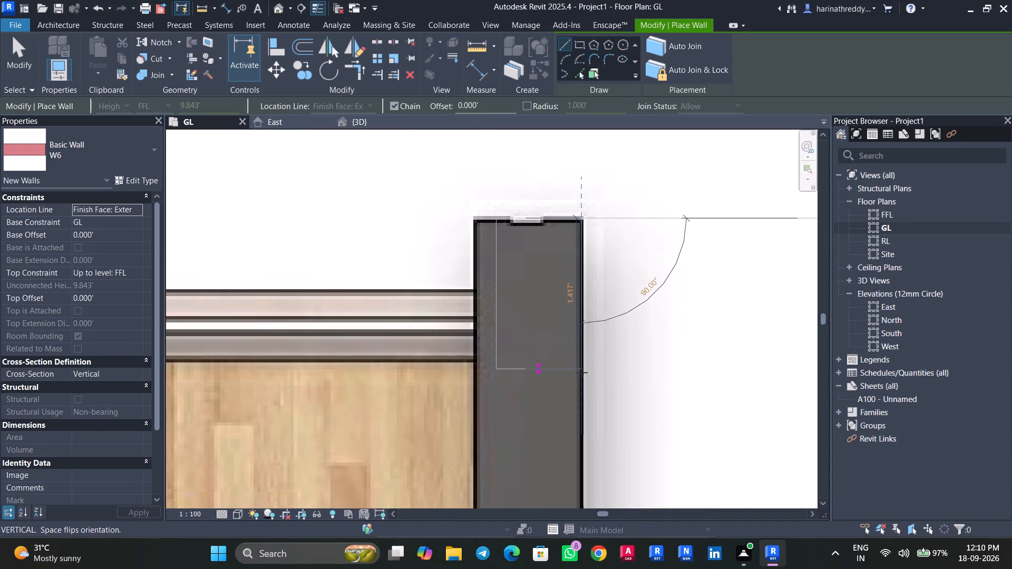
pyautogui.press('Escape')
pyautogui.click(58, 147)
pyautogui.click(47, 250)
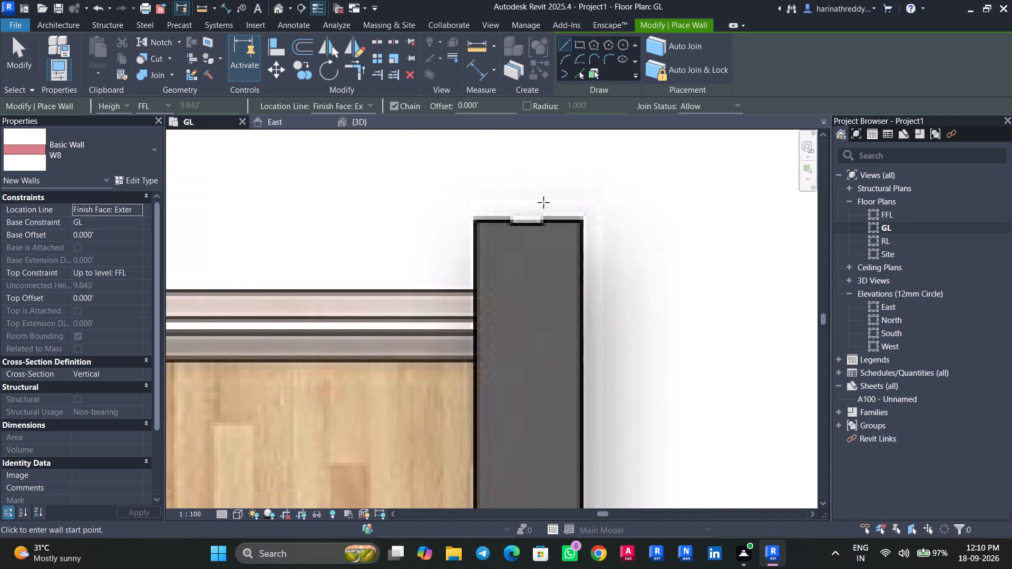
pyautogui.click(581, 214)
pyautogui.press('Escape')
# Draw a W4 wall about 6 ft long down the side of the 5' 6" wide balcony to the DRAWING room's window wall.
pyautogui.click(67, 129)
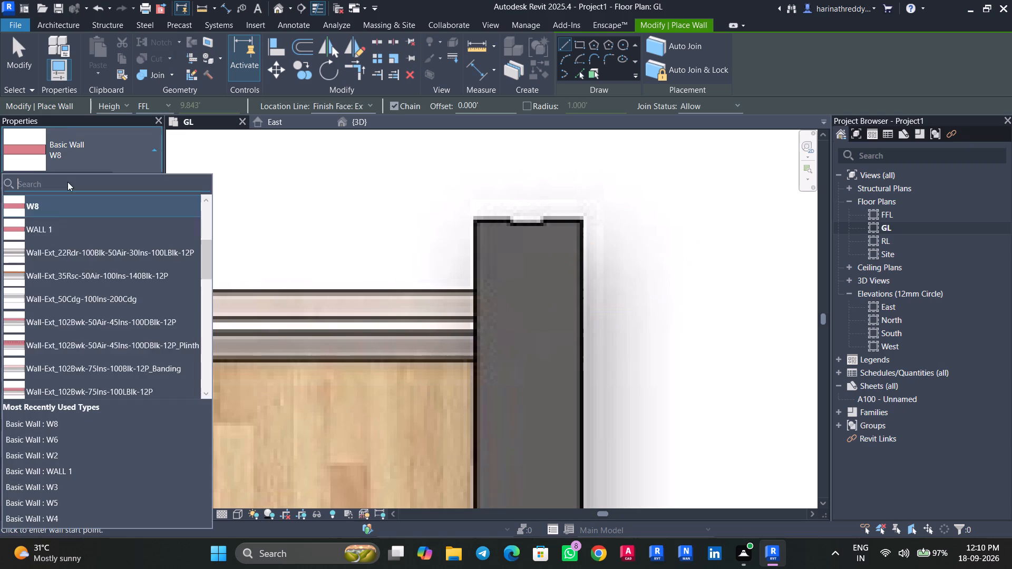
pyautogui.scroll(3, 41, 237)
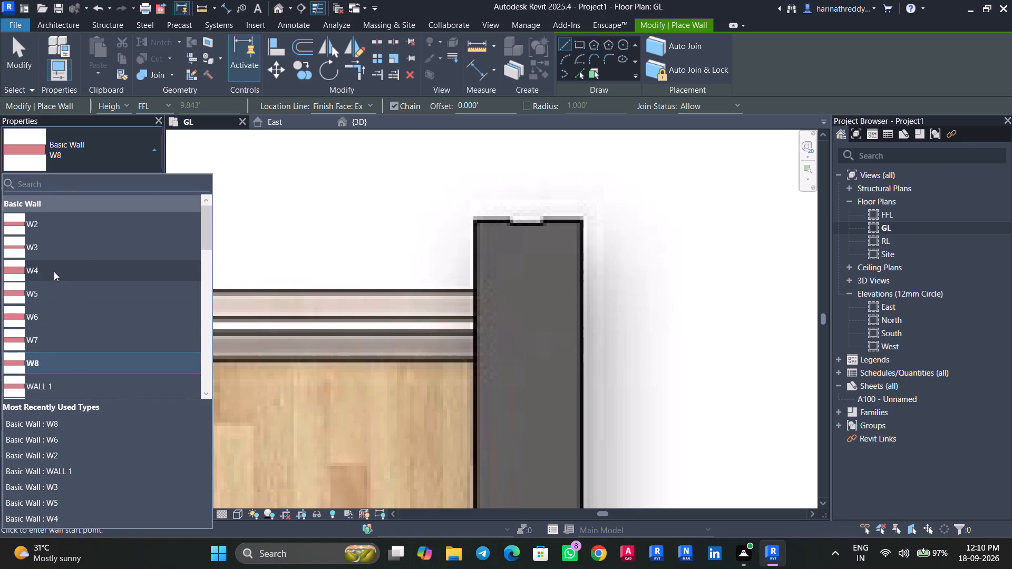
pyautogui.click(54, 270)
pyautogui.click(580, 221)
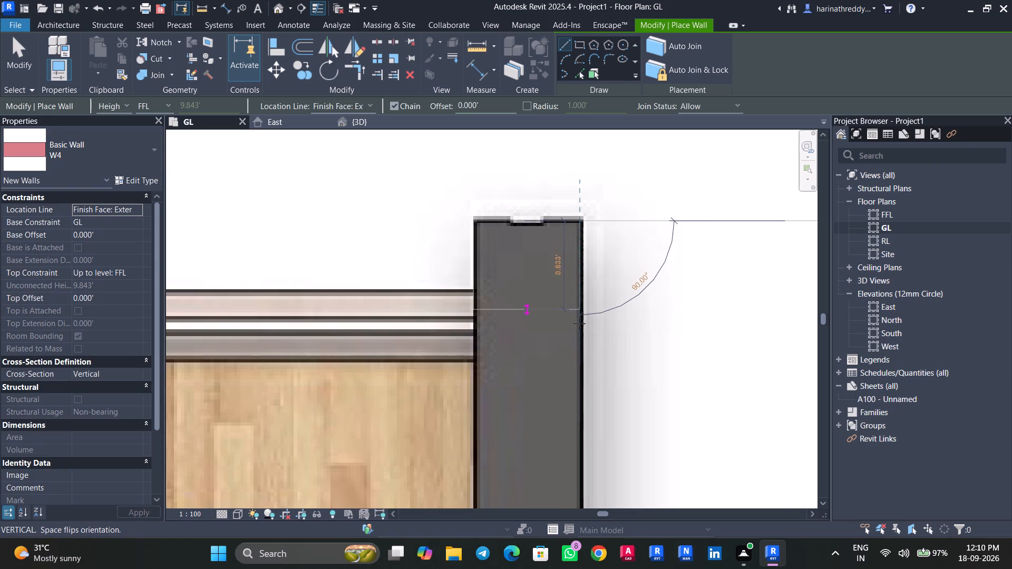
pyautogui.moveTo(576, 350); pyautogui.dragTo(539, 119, button='middle')
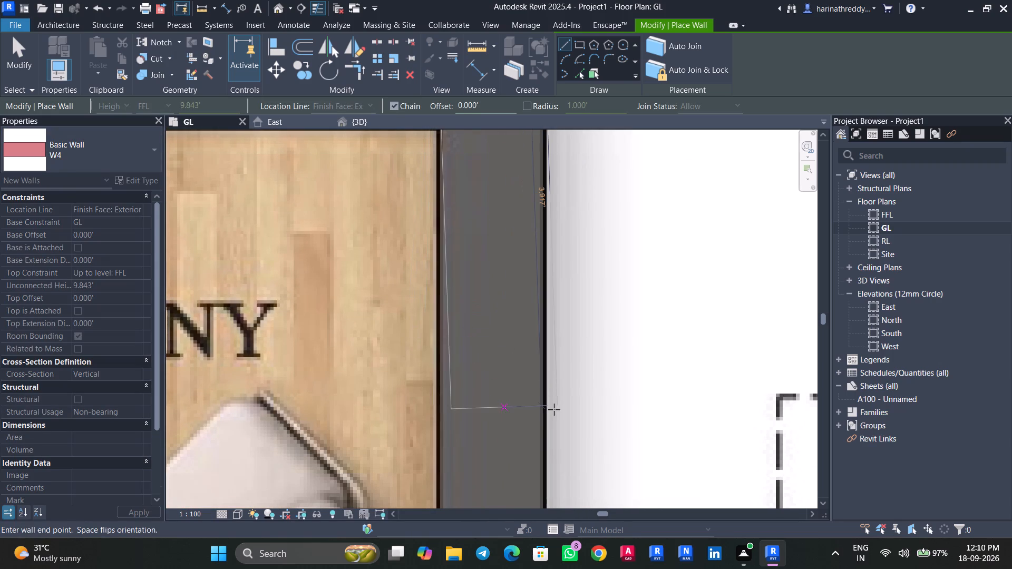
pyautogui.scroll(-7, 554, 409)
pyautogui.moveTo(545, 435); pyautogui.dragTo(545, 329, button='middle')
pyautogui.scroll(8, 543, 380)
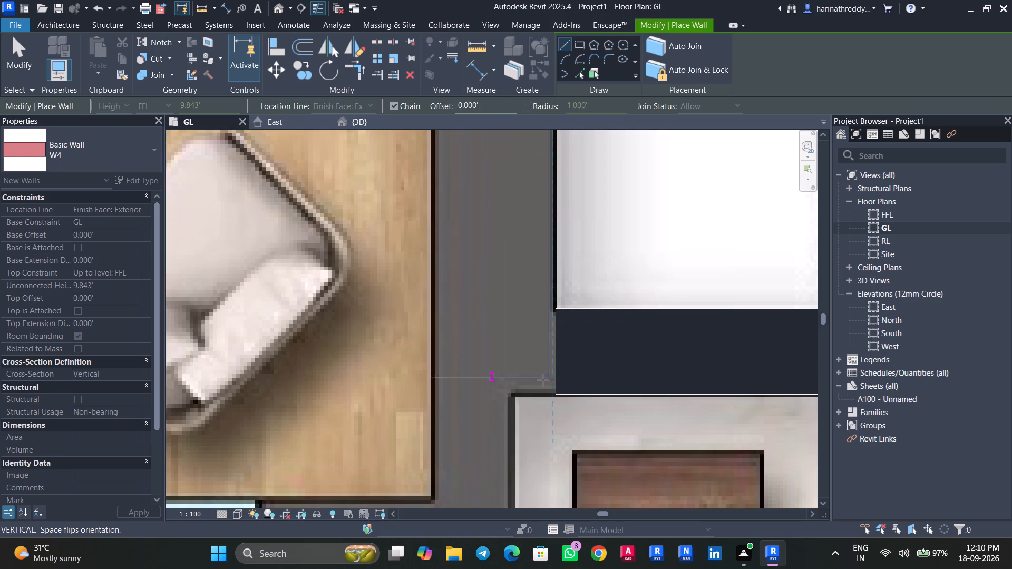
pyautogui.scroll(4, 546, 394)
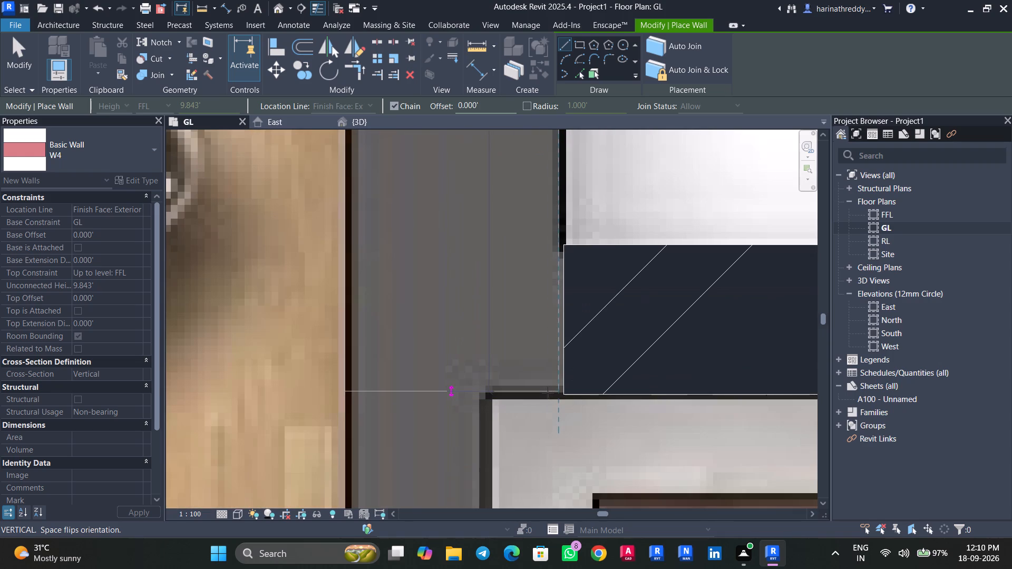
pyautogui.click(548, 393)
pyautogui.press('Escape')
pyautogui.press('Escape')
pyautogui.press('Escape')
# Nudge the balcony's new W4 side wall slightly up, down and sideways to align it with the plan image.
pyautogui.click(528, 348)
pyautogui.scroll(-4, 528, 348)
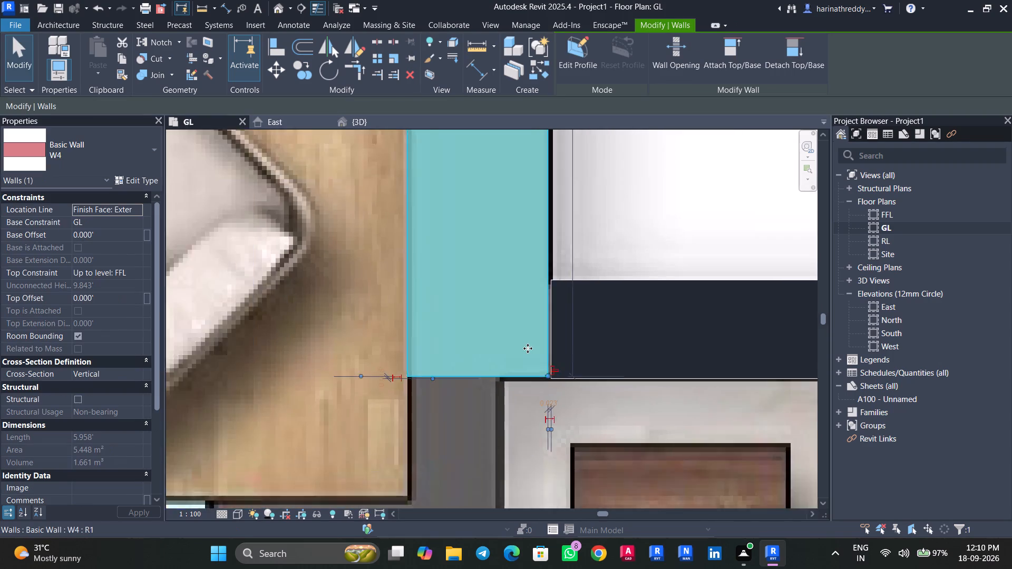
pyautogui.scroll(-8, 528, 348)
pyautogui.moveTo(552, 261); pyautogui.dragTo(567, 451, button='middle')
pyautogui.scroll(9, 543, 332)
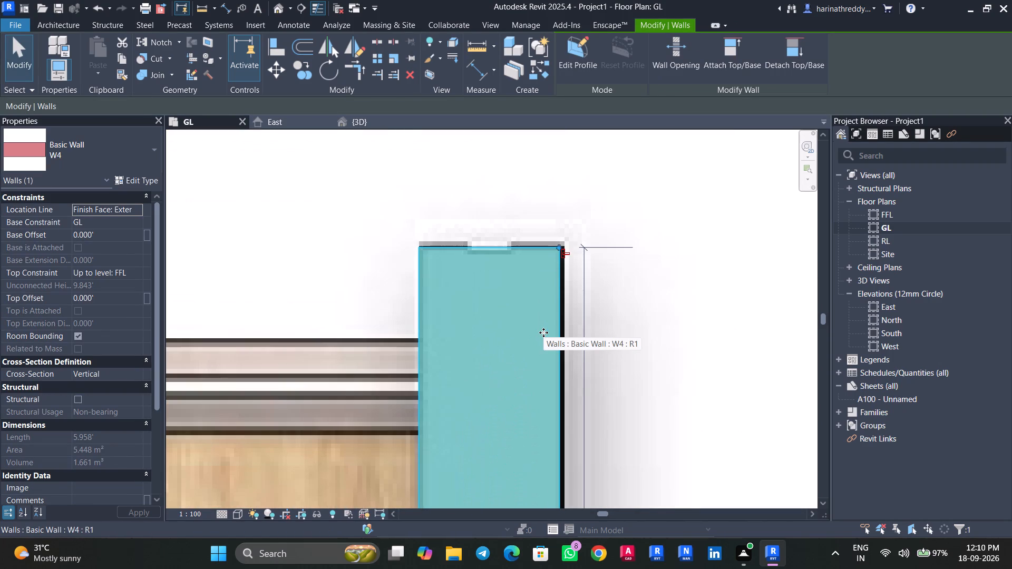
pyautogui.press('Up')
pyautogui.press('Up')
pyautogui.press('Down')
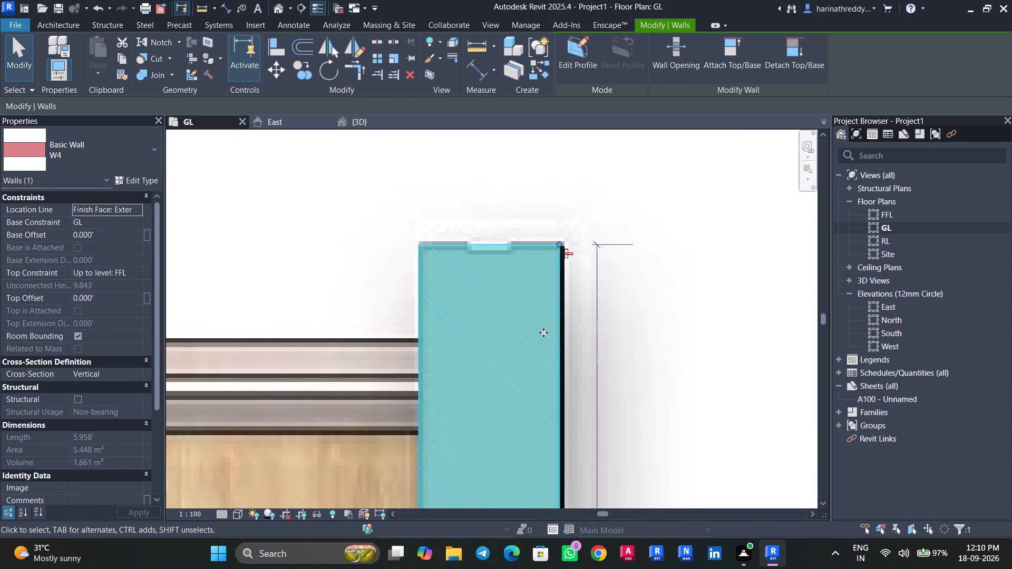
pyautogui.scroll(-4, 543, 331)
pyautogui.moveTo(566, 336); pyautogui.dragTo(528, 115, button='middle')
pyautogui.press('Right')
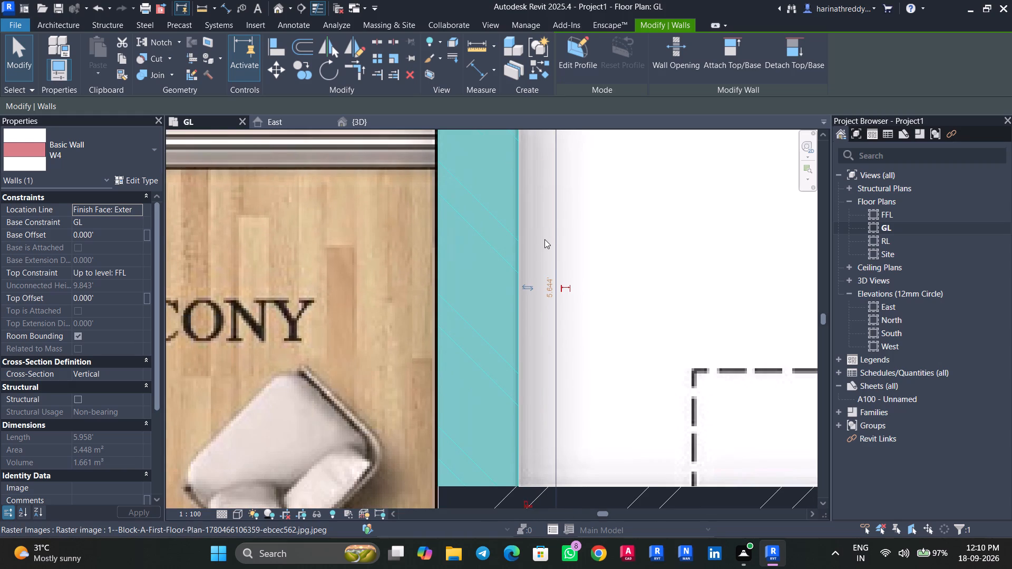
pyautogui.press('Left')
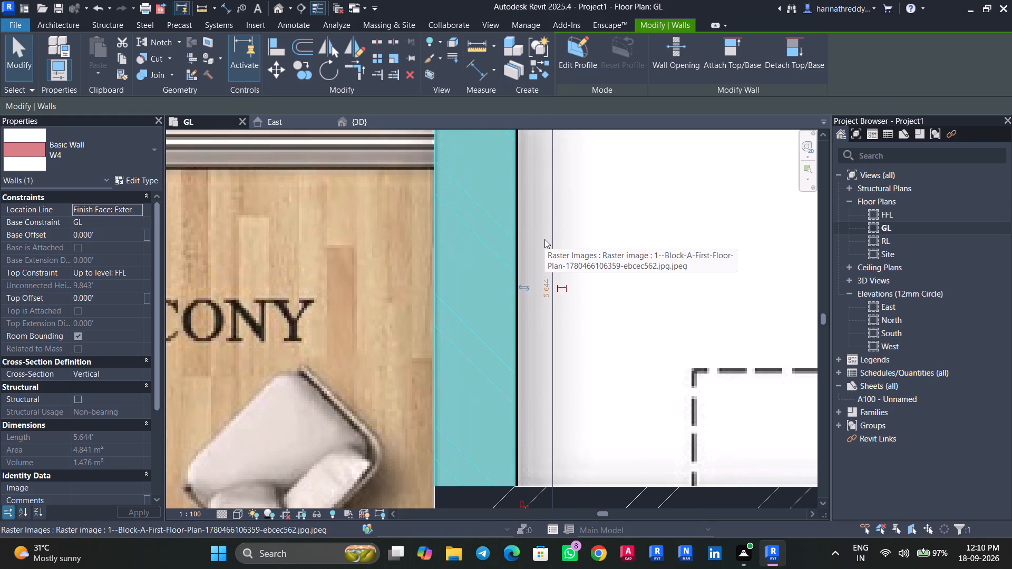
pyautogui.press('Right')
pyautogui.press('Down')
pyautogui.press('Left')
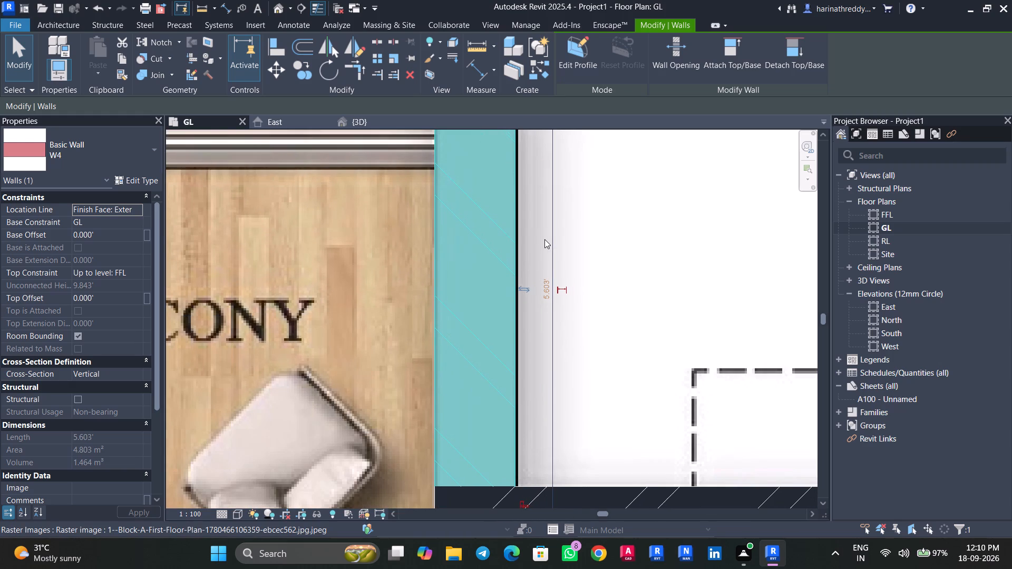
pyautogui.press('Escape')
pyautogui.press('Escape')
pyautogui.click(512, 262)
pyautogui.scroll(3, 498, 296)
pyautogui.scroll(-5, 500, 292)
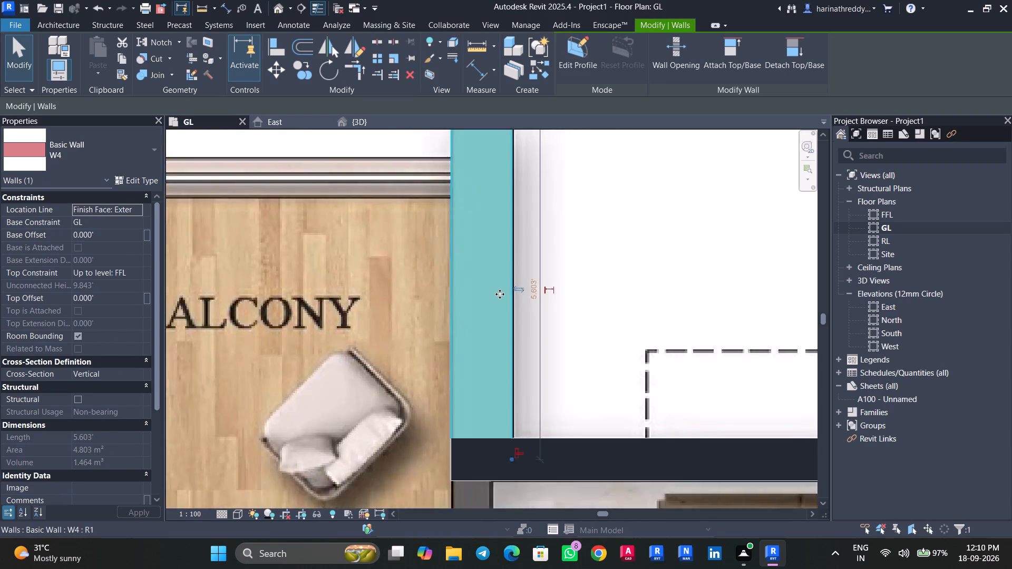
pyautogui.scroll(-4, 500, 294)
pyautogui.moveTo(559, 316); pyautogui.dragTo(540, 211, button='middle')
pyautogui.press('Escape')
# Draw a W8 wall about 10.67 ft long between the balcony and the LIVING room, matching the DRAWING room's window wall type.
pyautogui.moveTo(491, 327); pyautogui.dragTo(523, 274, button='middle')
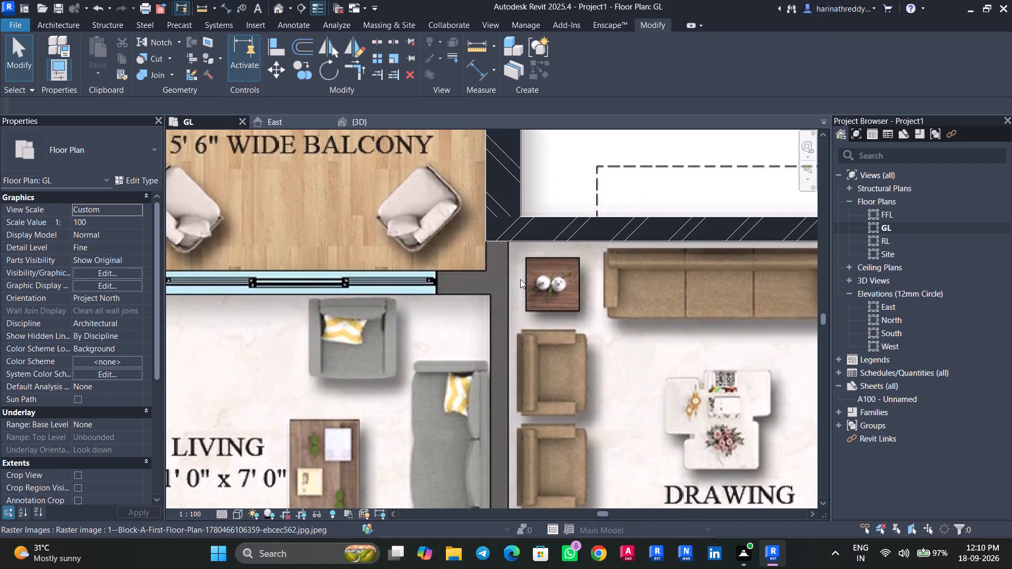
pyautogui.write('WA')
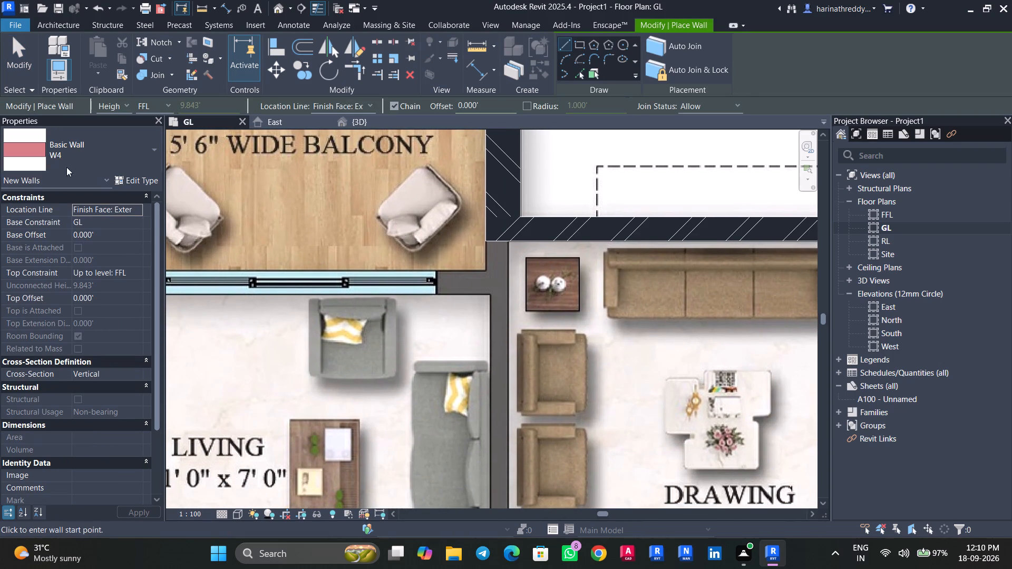
pyautogui.press('Escape')
pyautogui.press('Escape')
pyautogui.click(575, 225)
pyautogui.write('CS')
pyautogui.click(482, 268)
pyautogui.press('space')
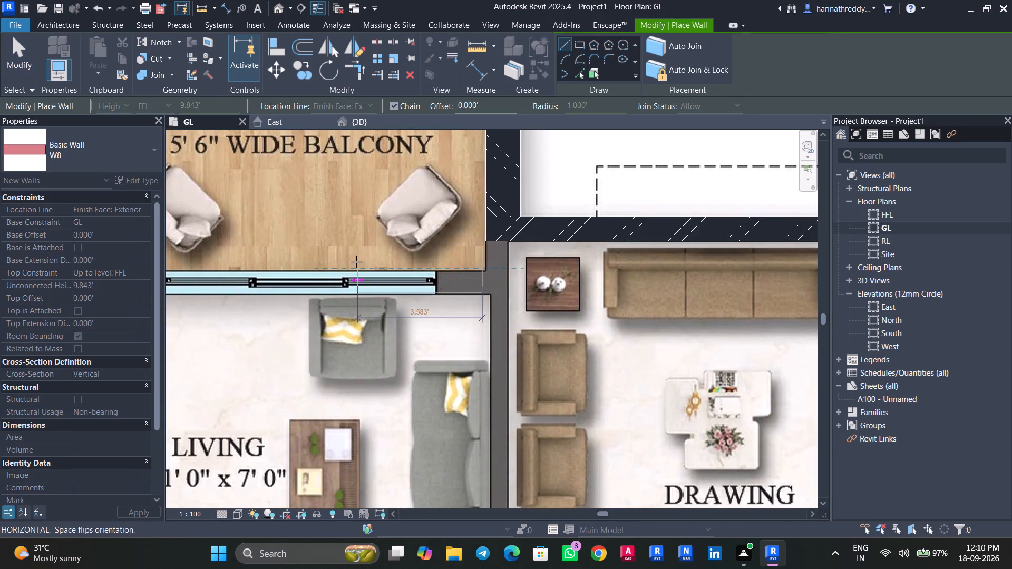
pyautogui.moveTo(356, 262); pyautogui.dragTo(647, 287, button='middle')
pyautogui.scroll(10, 426, 292)
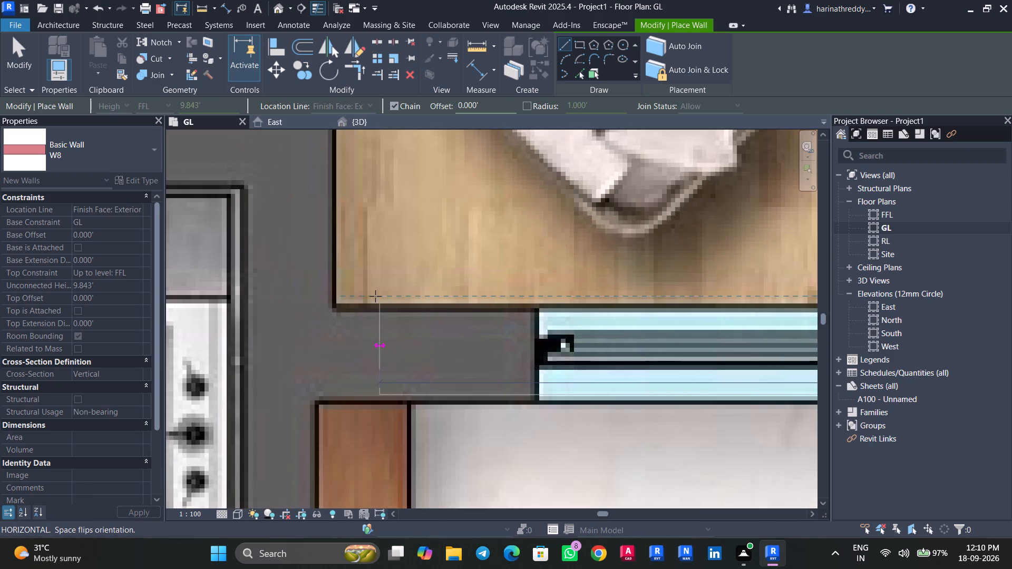
pyautogui.click(336, 308)
pyautogui.press('Escape')
pyautogui.press('Escape')
pyautogui.press('Escape')
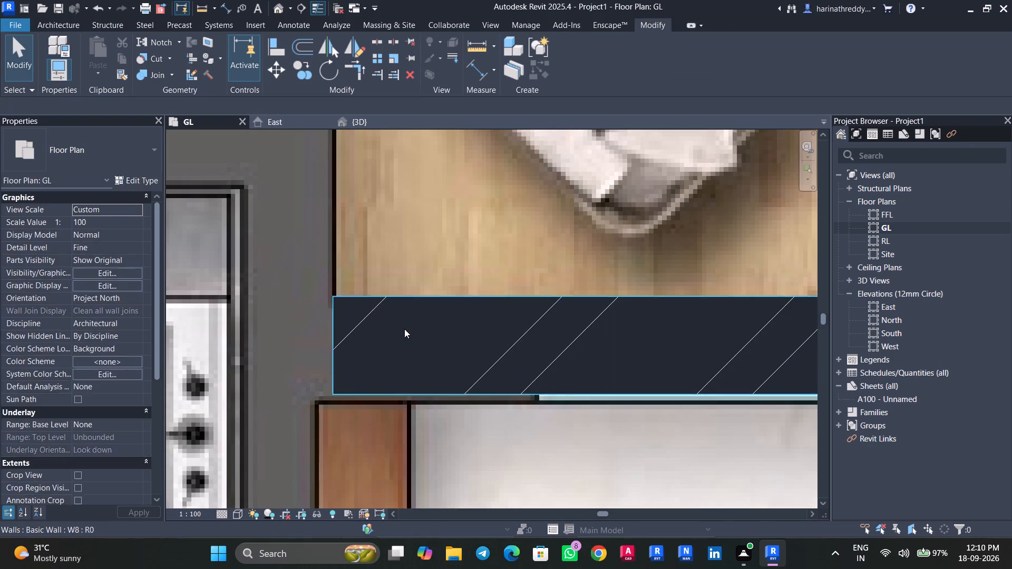
# Nudge the balcony–LIVING W8 wall slightly down and stretch its DRAWING-room end outward to a length of about 10.83 ft.
pyautogui.click(404, 329)
pyautogui.scroll(-8, 404, 329)
pyautogui.press('Down')
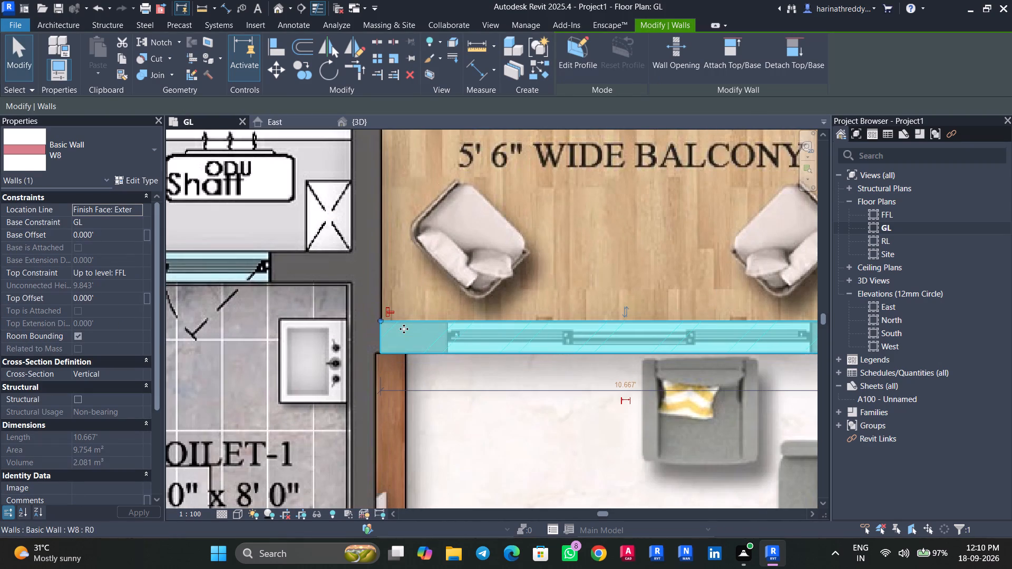
pyautogui.moveTo(449, 381); pyautogui.dragTo(152, 374, button='middle')
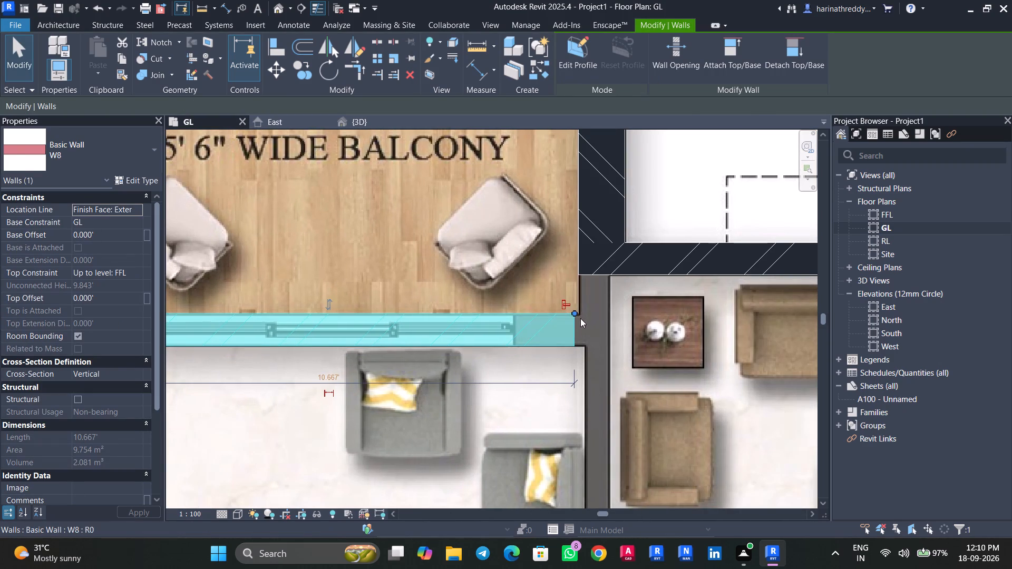
pyautogui.moveTo(573, 315); pyautogui.dragTo(581, 316)
pyautogui.press('Escape')
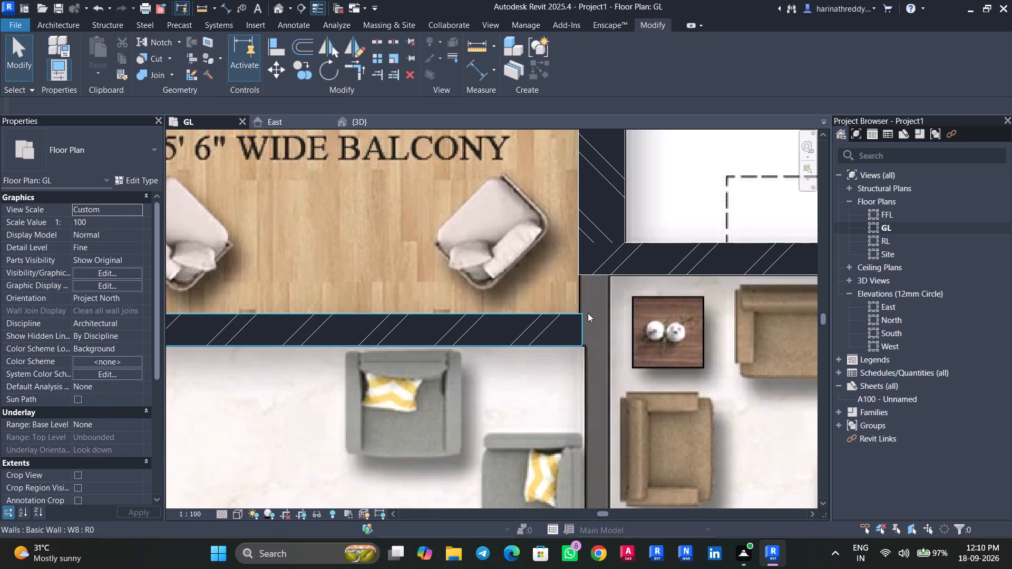
# Draw a short W8 wall about 1.8 ft long from the DRAWING room's window wall down to the LIVING wall's inner face.
pyautogui.press('w')
pyautogui.press('a')
pyautogui.press('Escape')
pyautogui.click(560, 321)
pyautogui.press('c')
pyautogui.press('s')
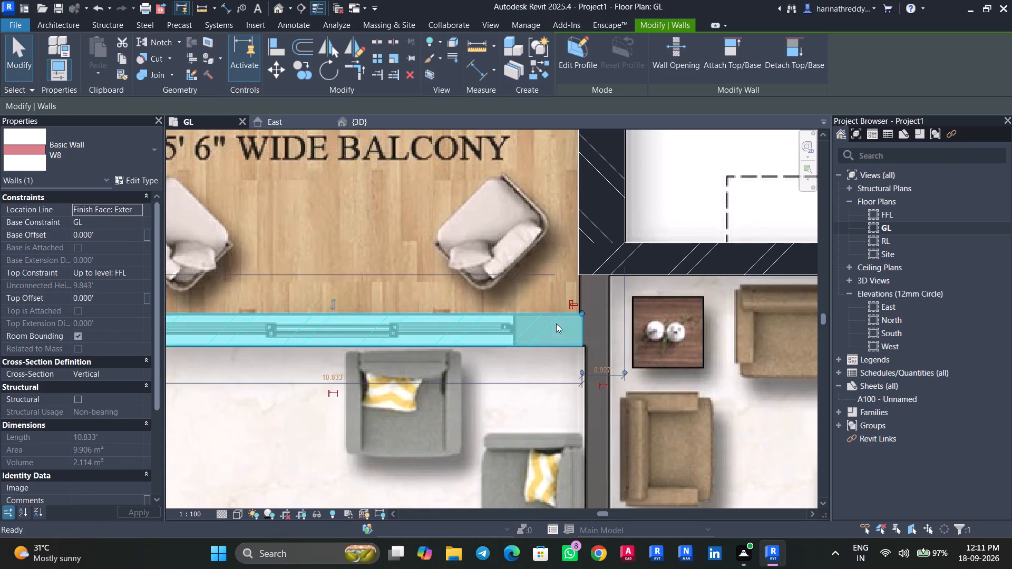
pyautogui.scroll(2, 578, 274)
pyautogui.click(581, 278)
pyautogui.press('space')
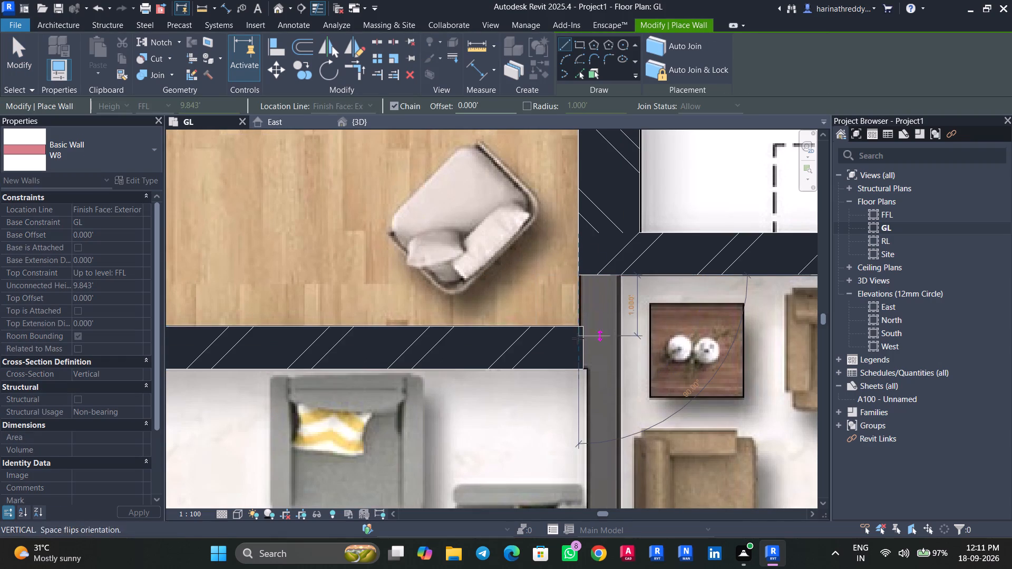
pyautogui.scroll(5, 579, 342)
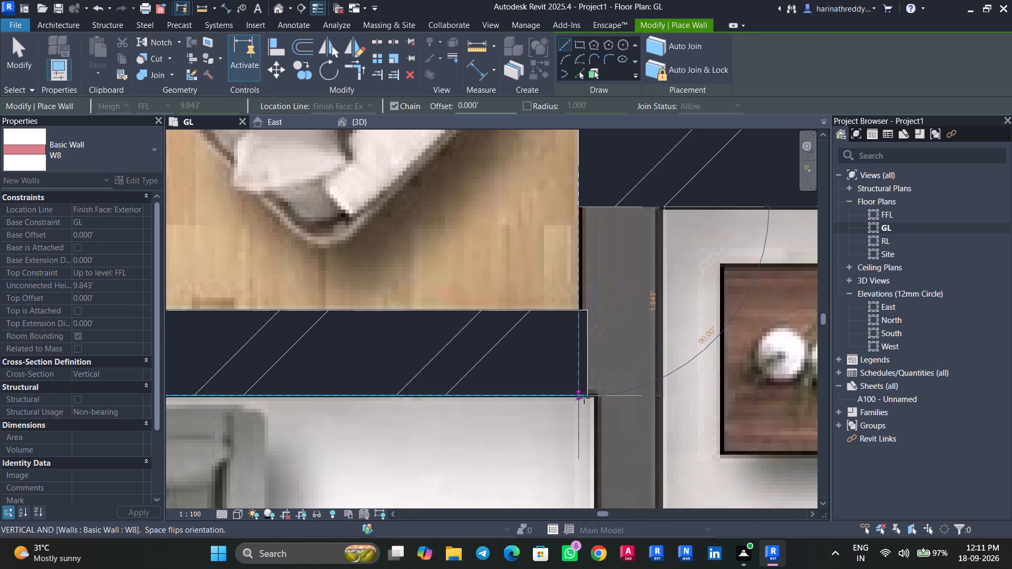
pyautogui.click(584, 398)
pyautogui.press('Escape')
pyautogui.press('Escape')
pyautogui.press('Escape')
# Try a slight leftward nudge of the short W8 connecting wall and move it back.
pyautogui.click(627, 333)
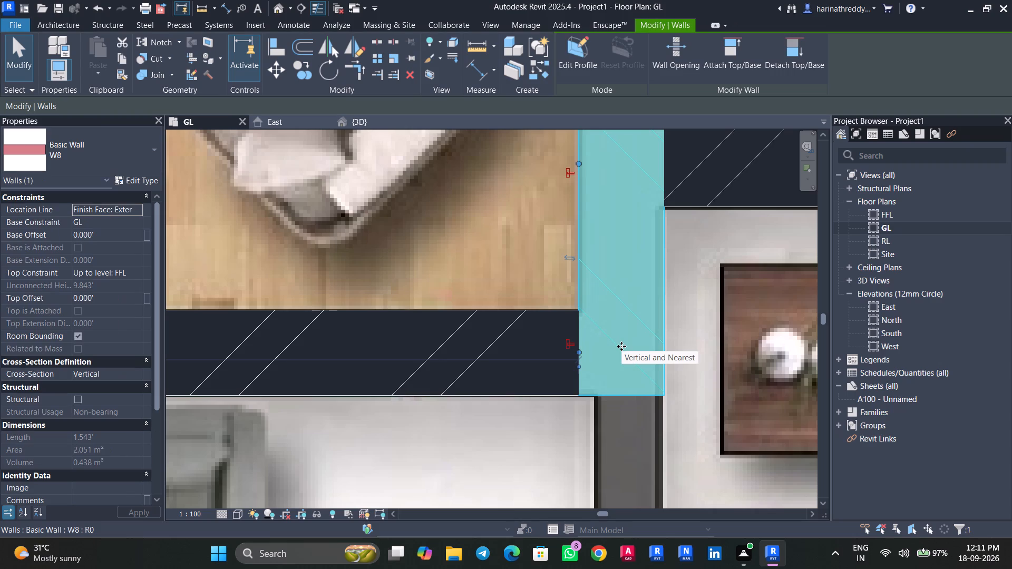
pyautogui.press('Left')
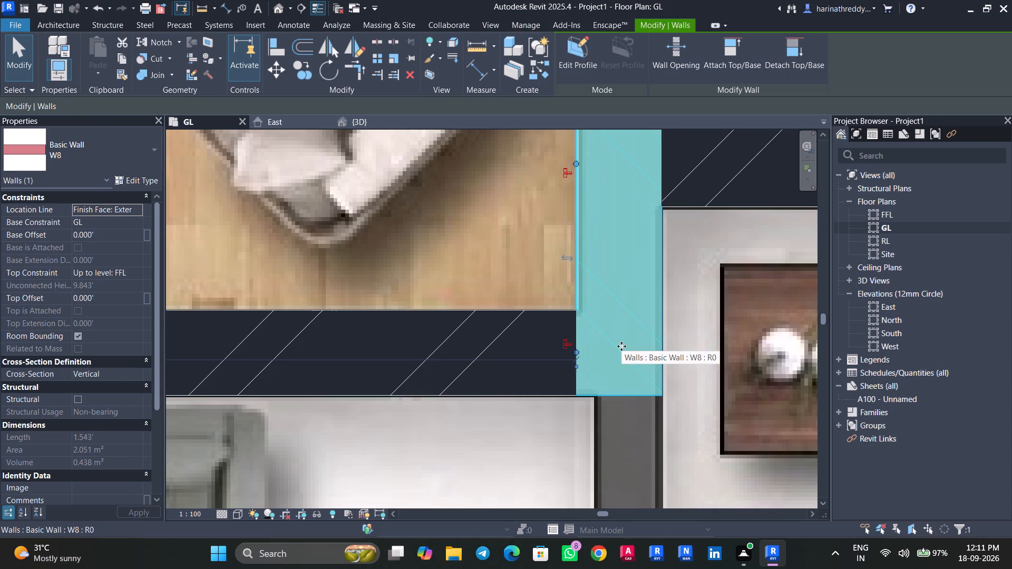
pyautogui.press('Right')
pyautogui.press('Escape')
# Draw a W2 wall about 8.9 ft long between the LIVING and DRAWING rooms, starting at the balcony wall, and nudge it slightly down.
pyautogui.click(426, 366)
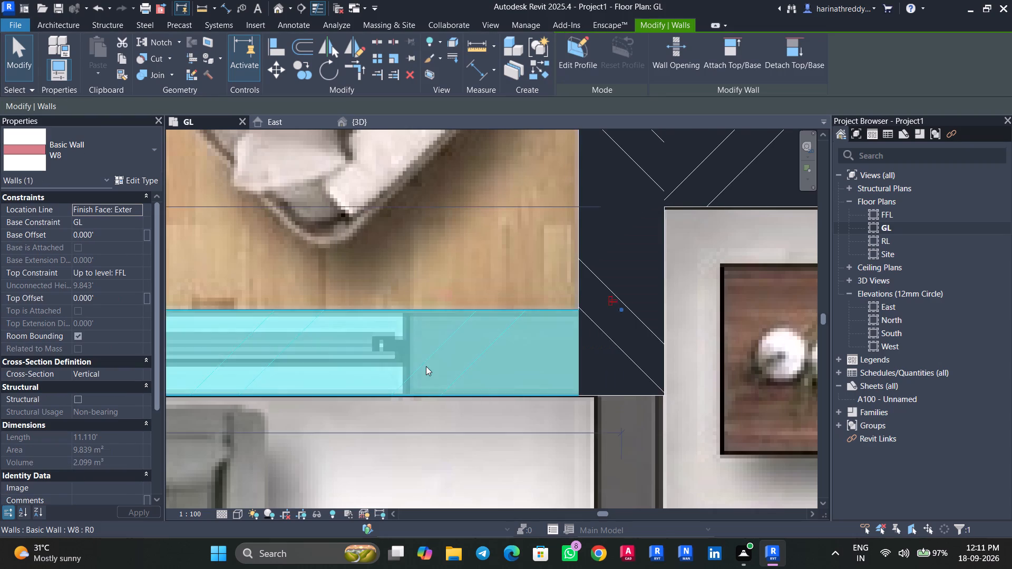
pyautogui.scroll(-17, 426, 366)
pyautogui.moveTo(416, 404); pyautogui.dragTo(477, 357, button='middle')
pyautogui.press('Escape')
pyautogui.scroll(9, 499, 335)
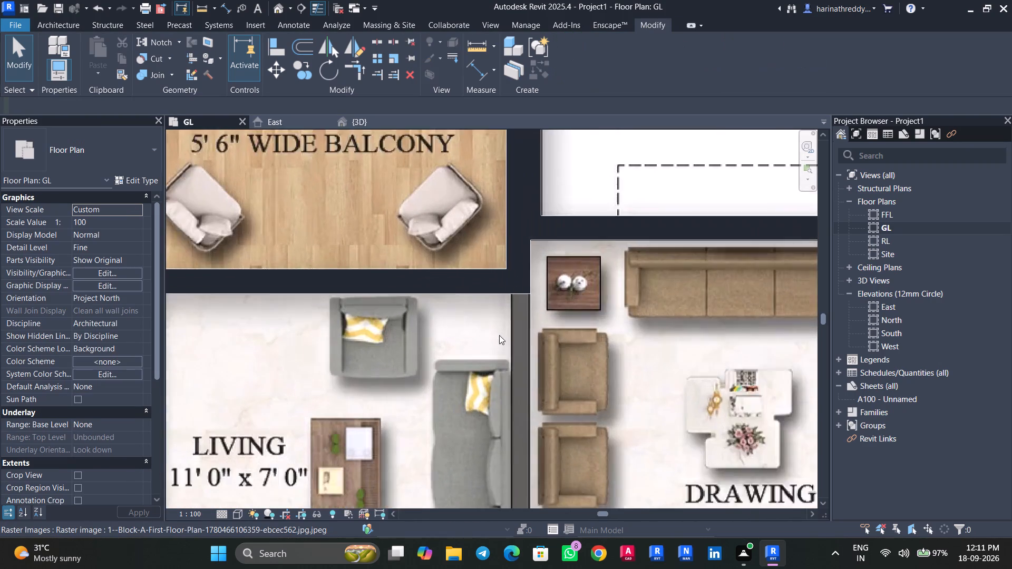
pyautogui.scroll(3, 519, 321)
pyautogui.press('w')
pyautogui.press('a')
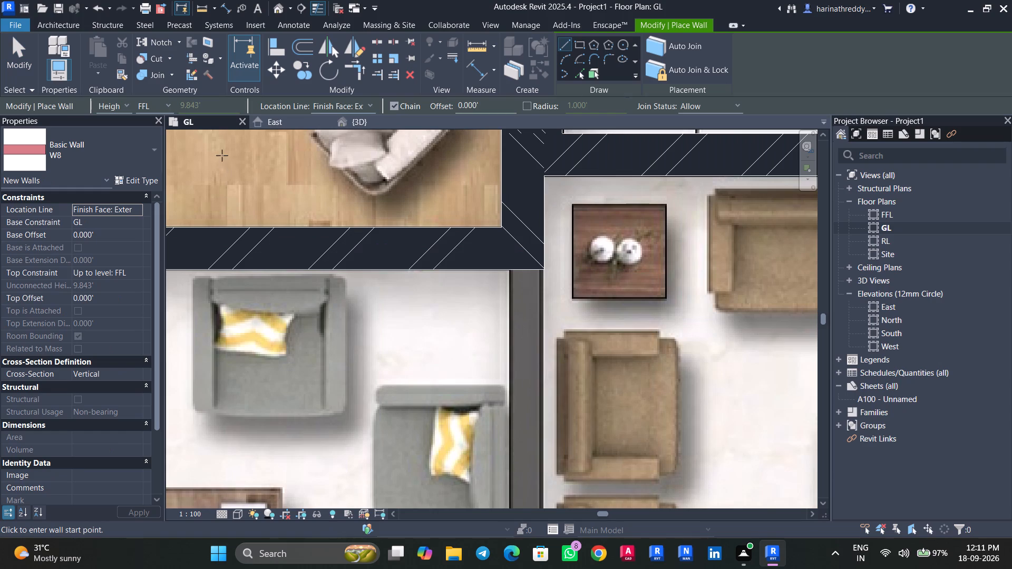
pyautogui.click(138, 137)
pyautogui.scroll(3, 82, 220)
pyautogui.click(70, 228)
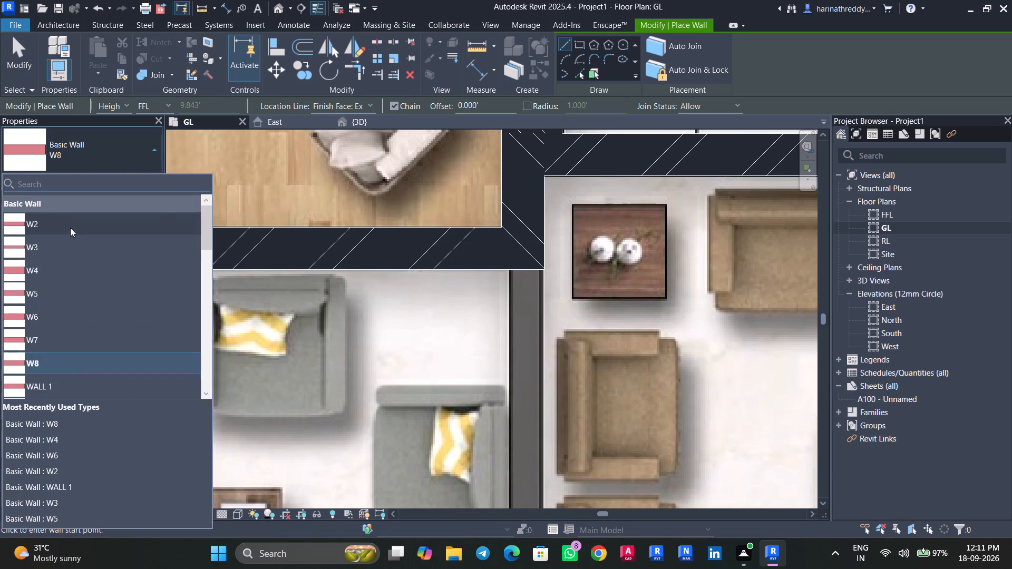
pyautogui.click(539, 270)
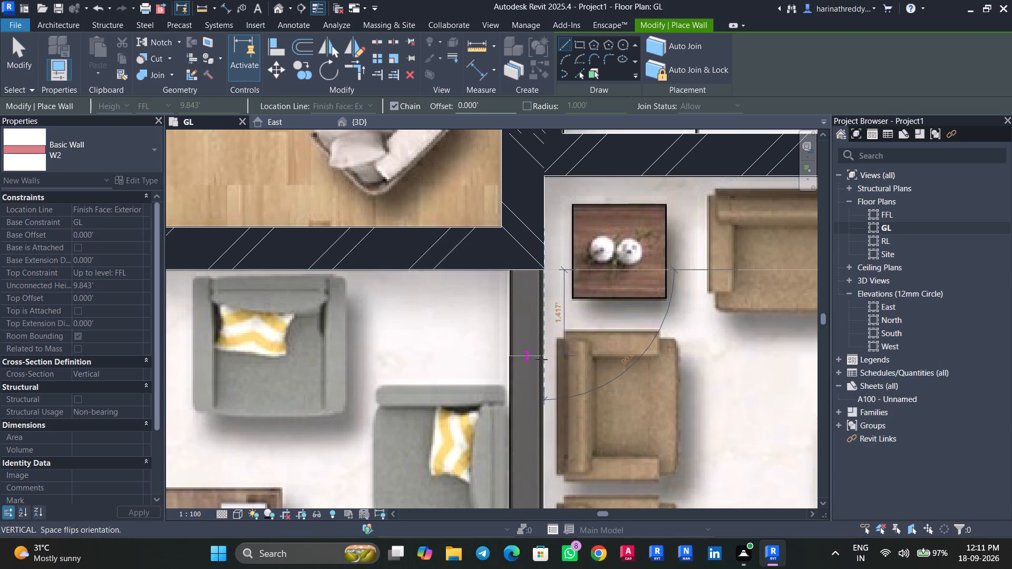
pyautogui.moveTo(541, 359); pyautogui.dragTo(530, 309, button='middle')
pyautogui.scroll(8, 530, 309)
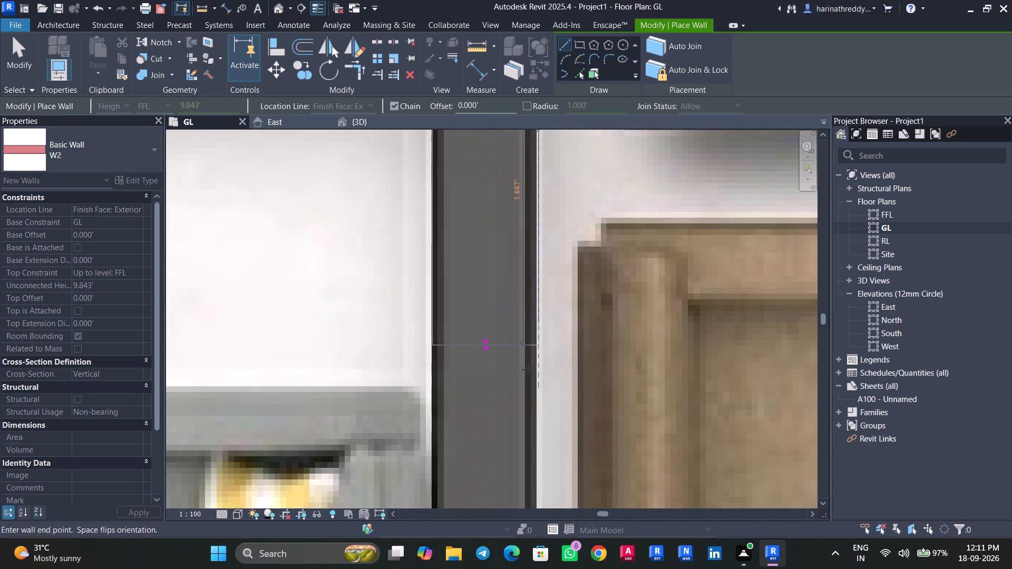
pyautogui.scroll(-4, 537, 442)
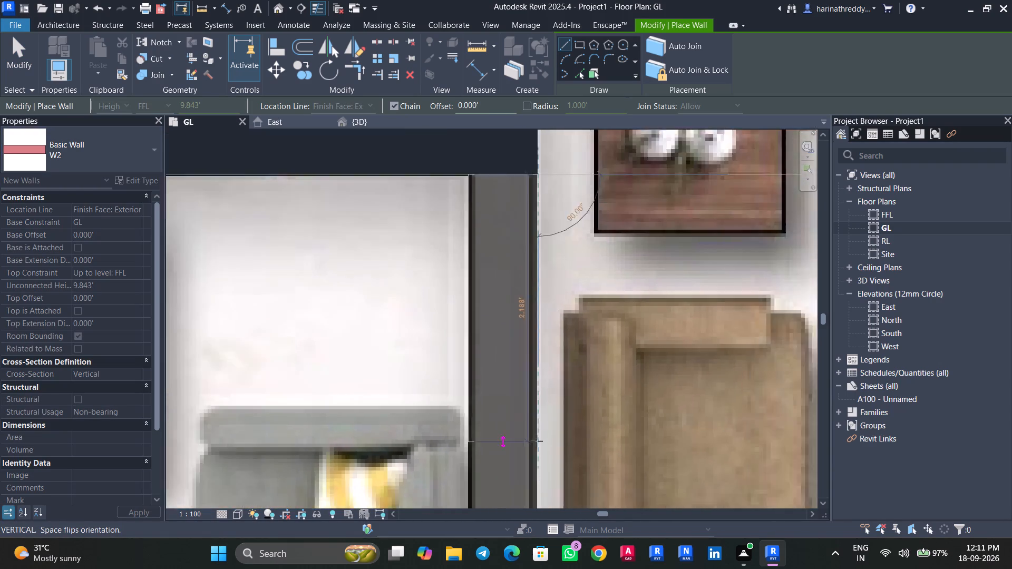
pyautogui.scroll(-4, 537, 441)
pyautogui.moveTo(537, 441); pyautogui.dragTo(535, 191, button='middle')
pyautogui.moveTo(533, 342); pyautogui.dragTo(541, 184, button='middle')
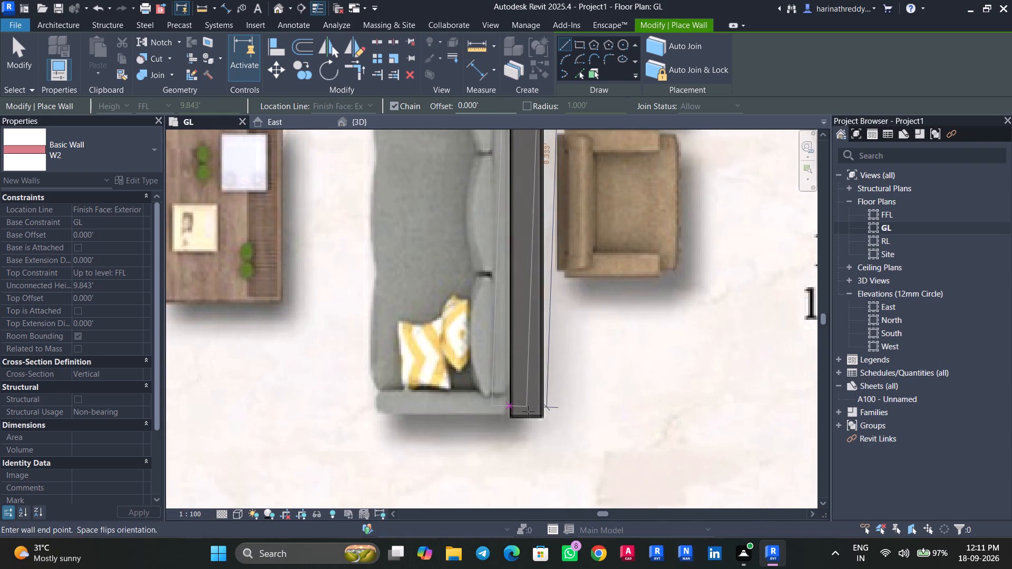
pyautogui.scroll(6, 528, 412)
pyautogui.click(557, 427)
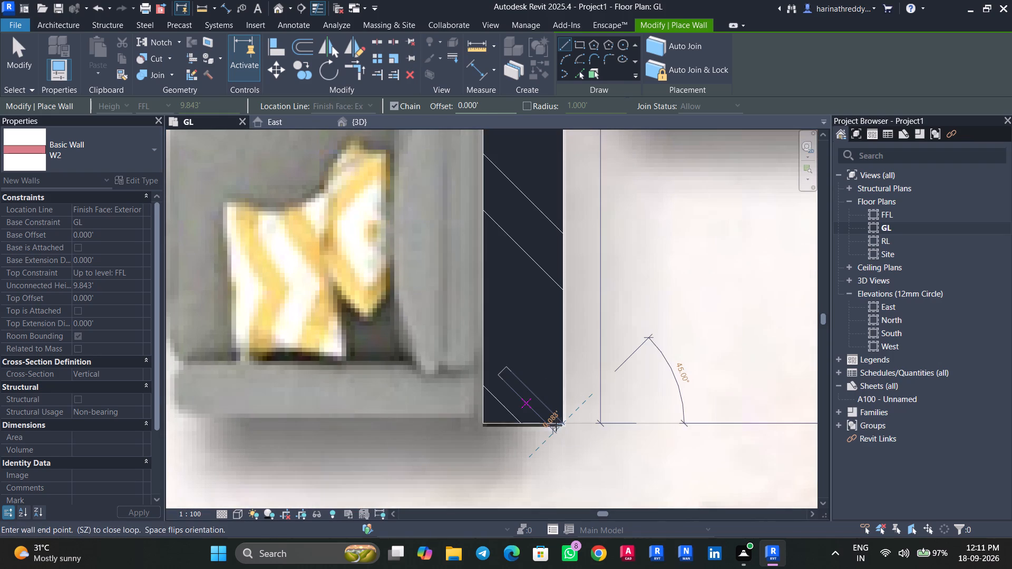
pyautogui.press('Escape')
pyautogui.press('Escape')
pyautogui.press('Escape')
pyautogui.click(533, 395)
pyautogui.press('Down')
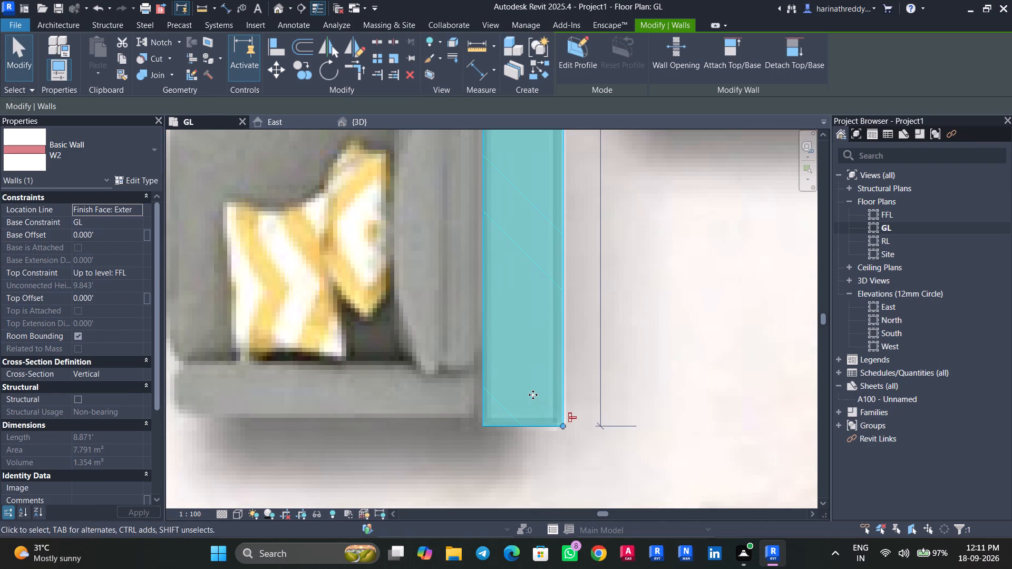
pyautogui.scroll(-13, 533, 395)
pyautogui.moveTo(472, 352); pyautogui.dragTo(632, 448, button='middle')
pyautogui.press('Escape')
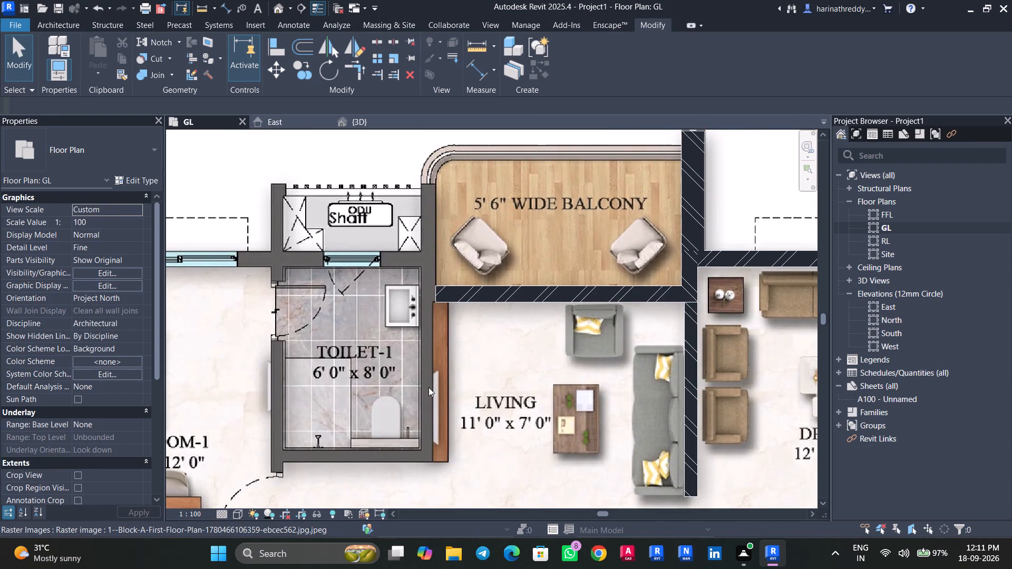
pyautogui.press('Escape')
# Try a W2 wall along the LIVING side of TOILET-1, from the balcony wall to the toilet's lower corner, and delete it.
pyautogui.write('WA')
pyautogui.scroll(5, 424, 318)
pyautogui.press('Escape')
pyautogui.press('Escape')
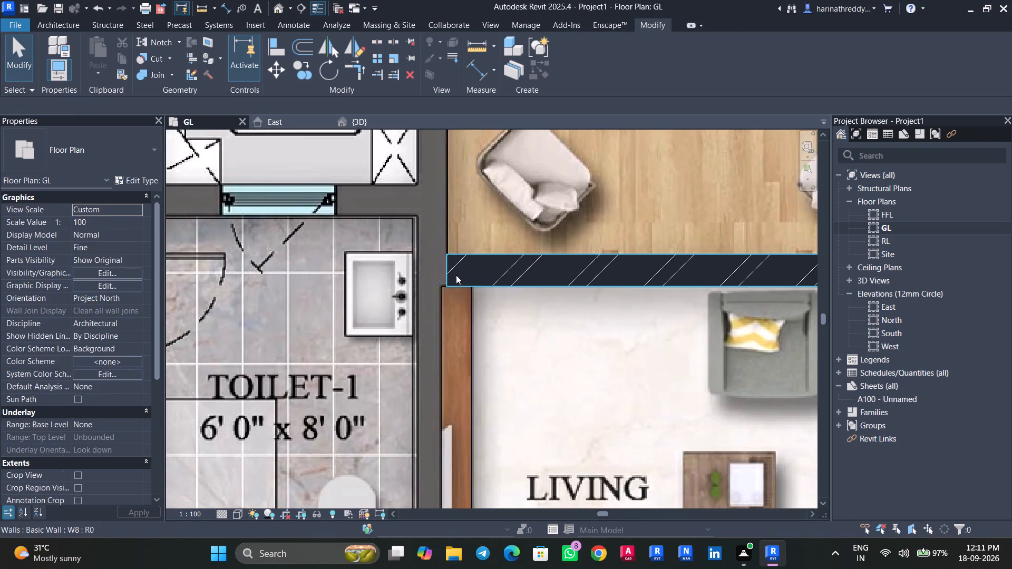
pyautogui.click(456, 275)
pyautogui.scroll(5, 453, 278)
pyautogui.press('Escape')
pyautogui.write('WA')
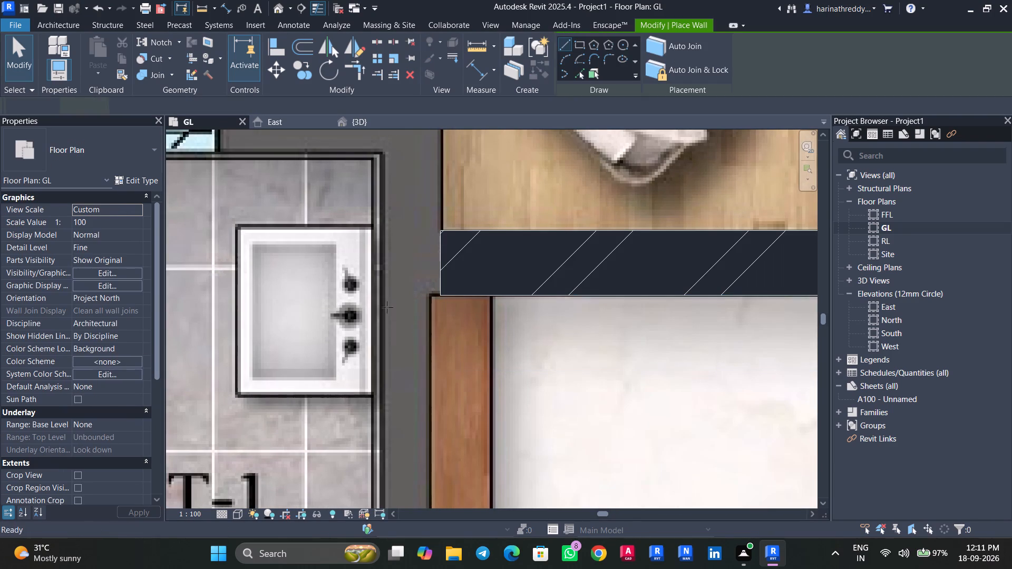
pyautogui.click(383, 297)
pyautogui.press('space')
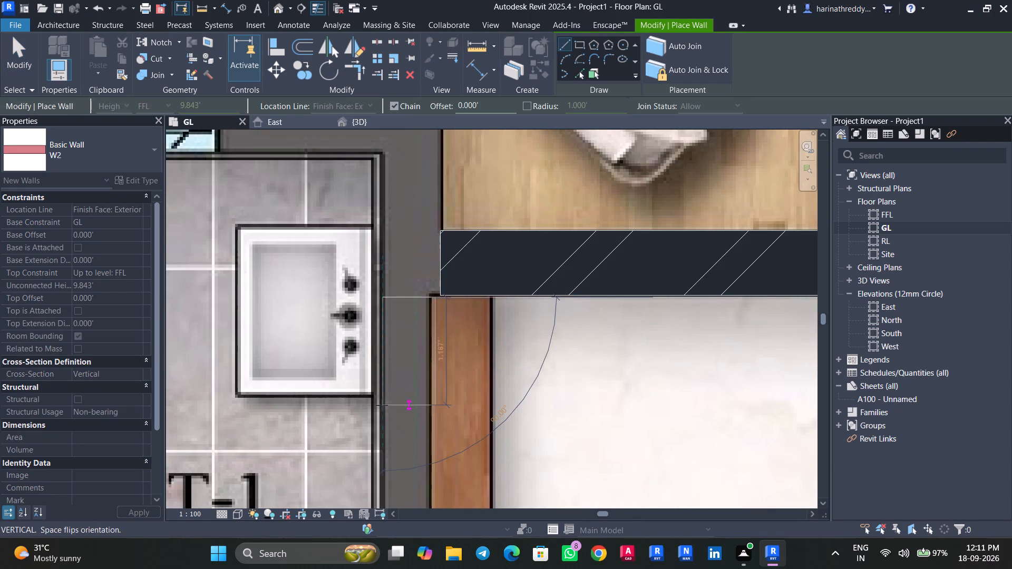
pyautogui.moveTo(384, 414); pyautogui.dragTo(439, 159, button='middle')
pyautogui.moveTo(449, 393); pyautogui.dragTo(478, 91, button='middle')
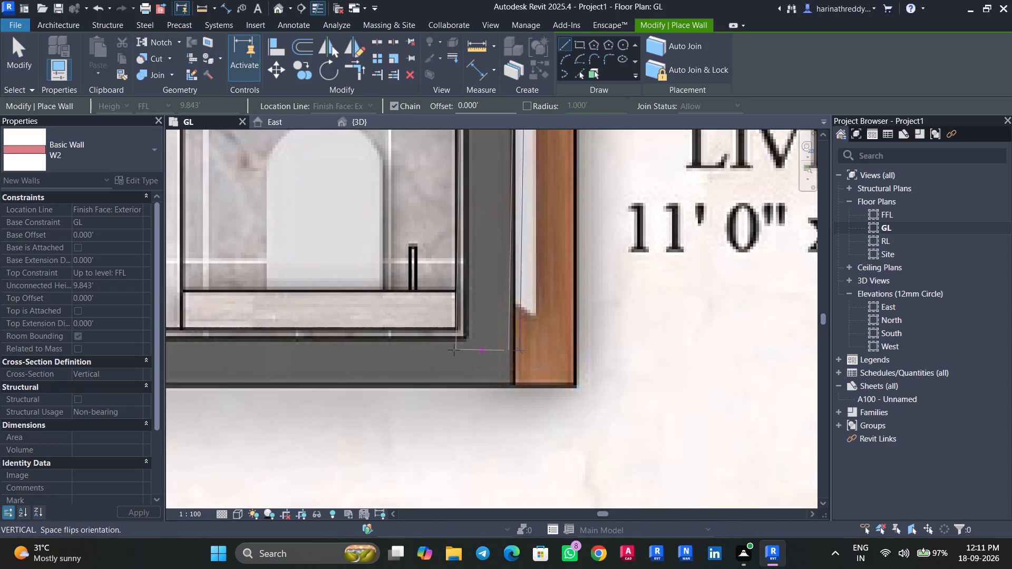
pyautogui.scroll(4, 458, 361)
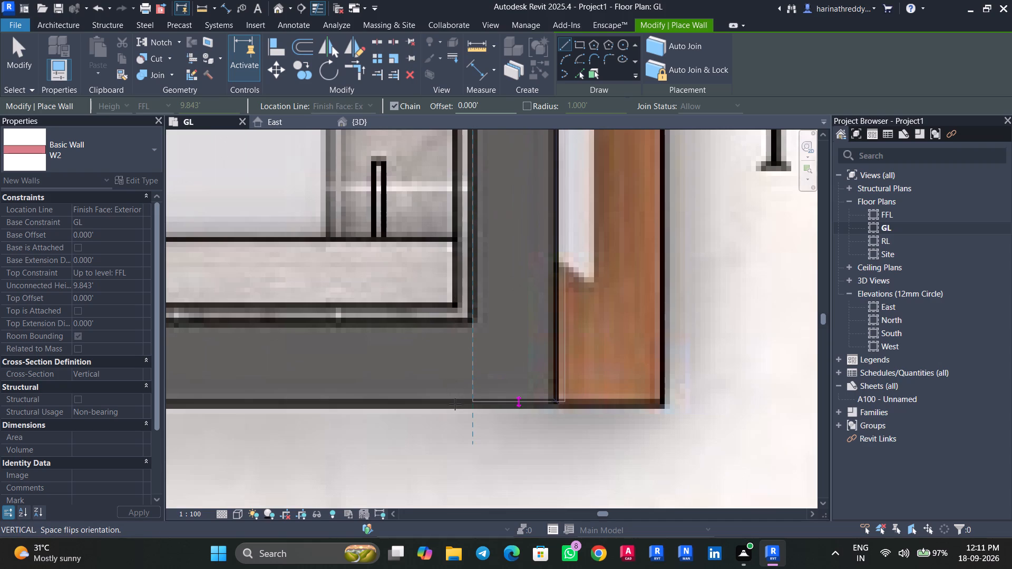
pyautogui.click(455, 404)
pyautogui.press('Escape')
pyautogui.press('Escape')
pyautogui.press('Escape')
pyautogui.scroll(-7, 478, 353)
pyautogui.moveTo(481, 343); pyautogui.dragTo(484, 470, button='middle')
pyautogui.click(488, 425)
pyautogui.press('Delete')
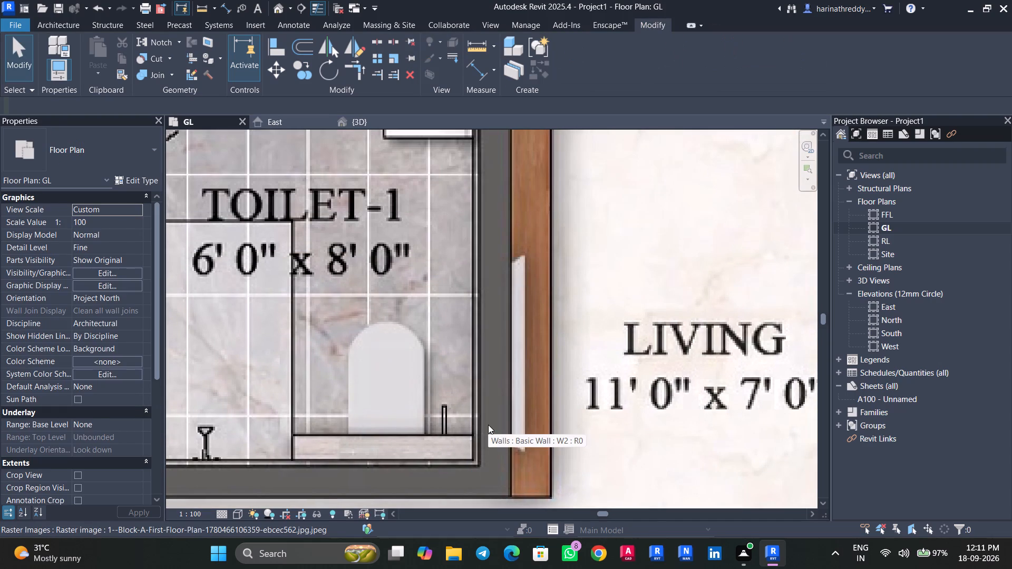
# Draw a W2 wall about 7.08 ft long between TOILET-1 and LIVING, down to the toilet's outer corner, and nudge it slightly left.
pyautogui.write('WA')
pyautogui.moveTo(474, 296); pyautogui.dragTo(499, 546, button='middle')
pyautogui.scroll(5, 498, 311)
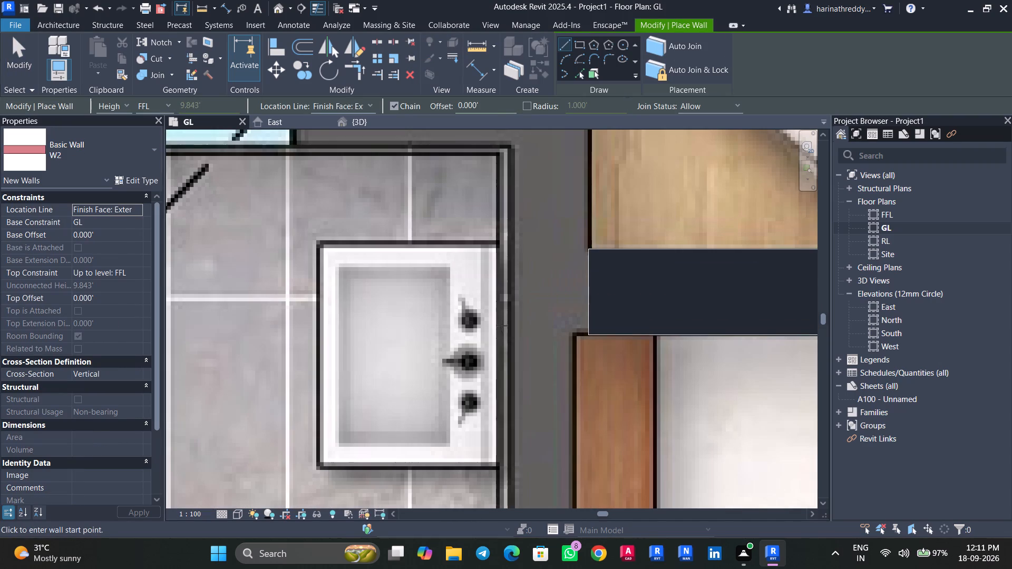
pyautogui.click(512, 331)
pyautogui.press('space')
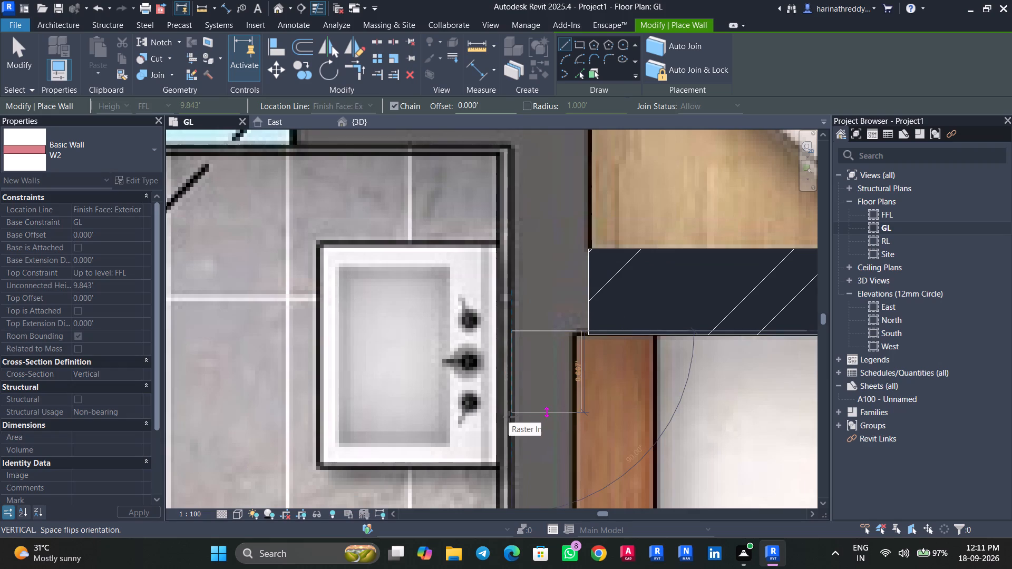
pyautogui.moveTo(509, 417); pyautogui.dragTo(551, 125, button='middle')
pyautogui.scroll(1, 550, 130)
pyautogui.moveTo(553, 375); pyautogui.dragTo(554, 20, button='middle')
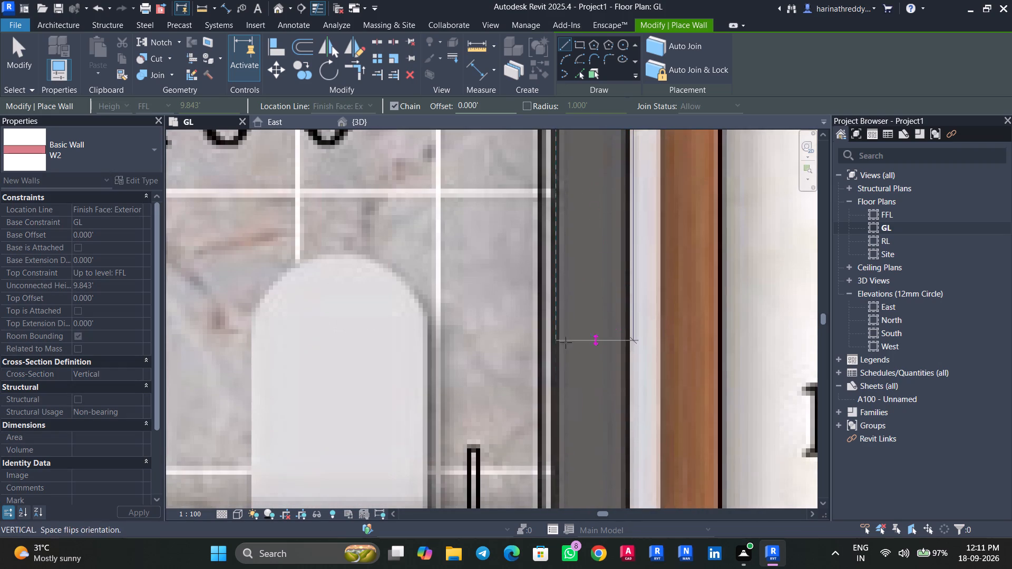
pyautogui.moveTo(556, 382); pyautogui.dragTo(536, 151, button='middle')
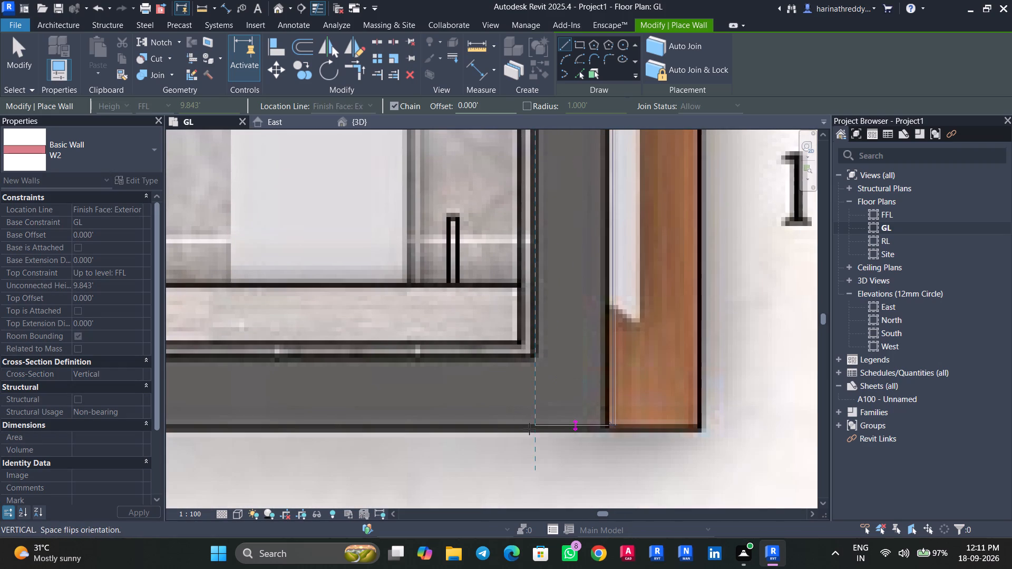
pyautogui.click(523, 431)
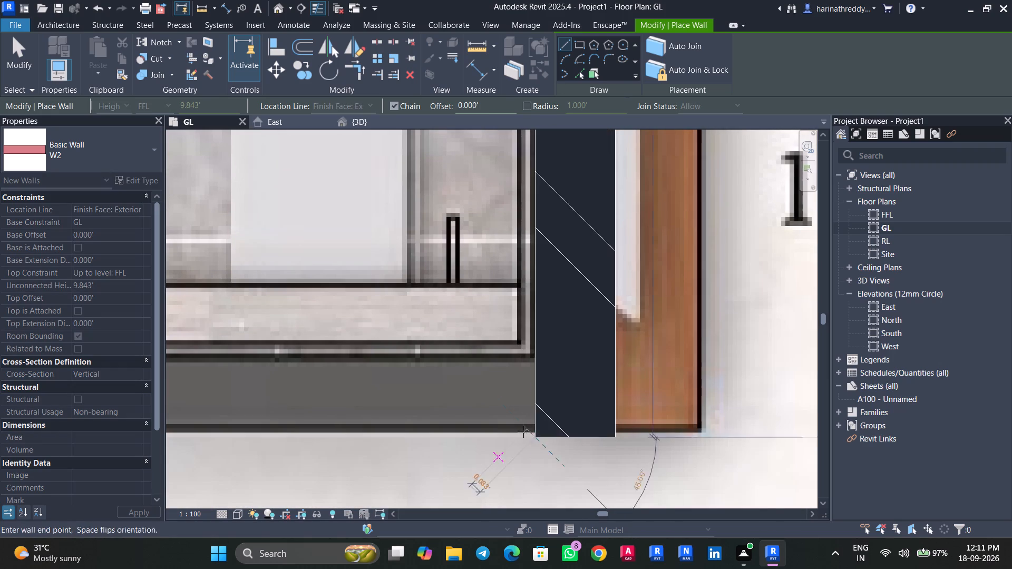
pyautogui.press('Escape')
pyautogui.press('Escape')
pyautogui.click(591, 339)
pyautogui.press('Left')
pyautogui.press('Left')
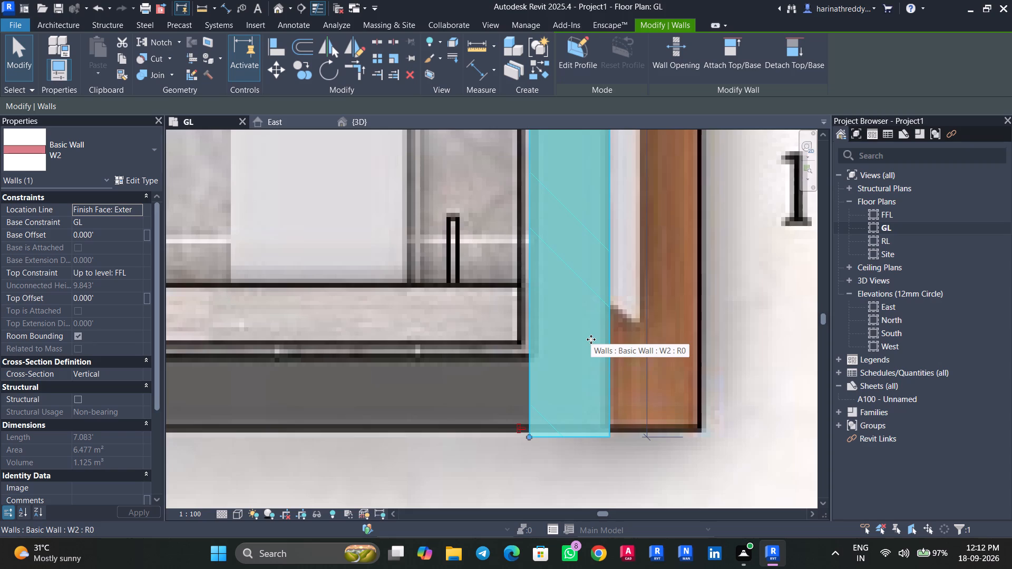
pyautogui.scroll(-8, 605, 318)
pyautogui.moveTo(664, 211); pyautogui.dragTo(692, 528, button='middle')
pyautogui.moveTo(676, 381); pyautogui.dragTo(679, 460, button='middle')
pyautogui.press('Escape')
pyautogui.press('Escape')
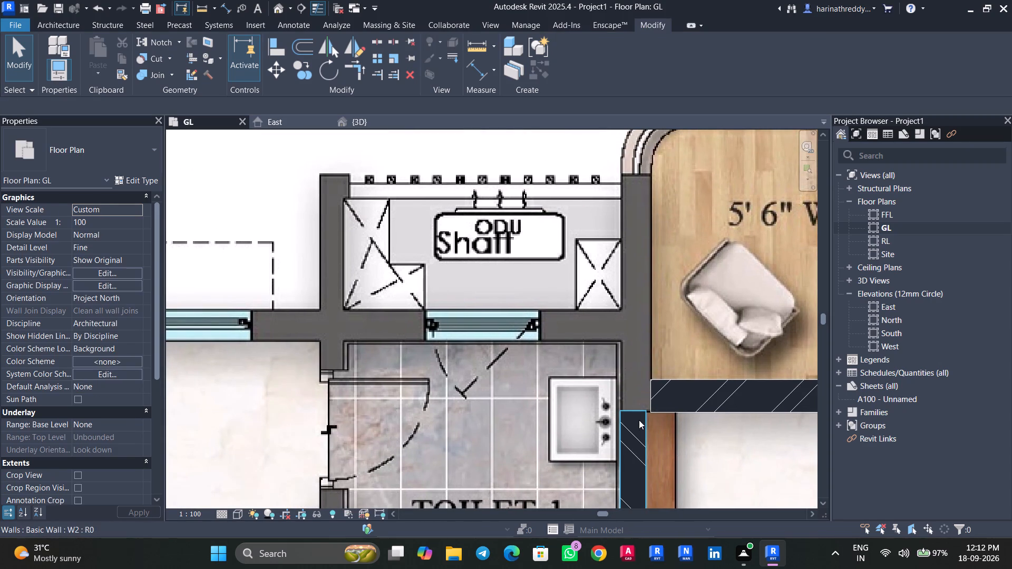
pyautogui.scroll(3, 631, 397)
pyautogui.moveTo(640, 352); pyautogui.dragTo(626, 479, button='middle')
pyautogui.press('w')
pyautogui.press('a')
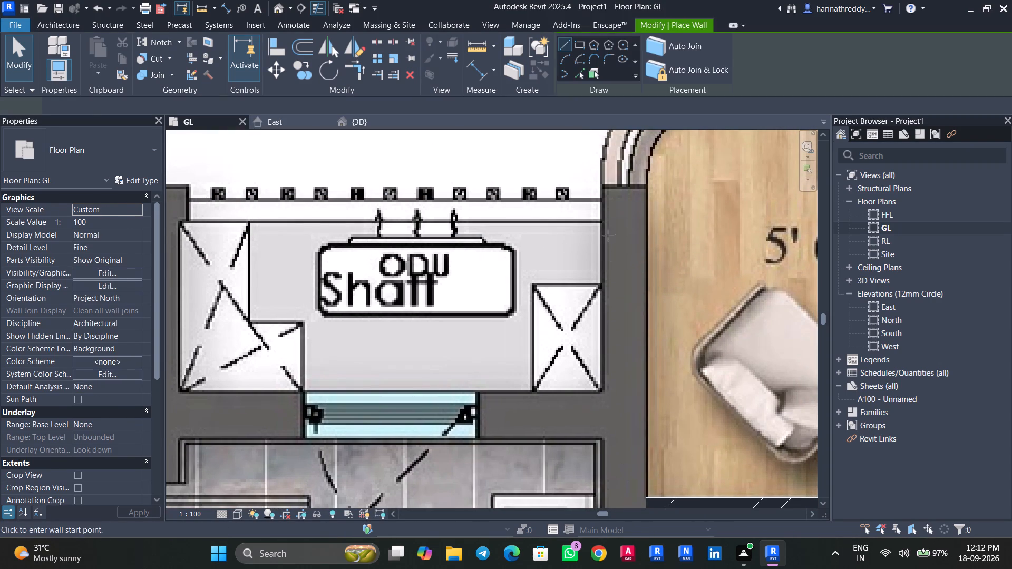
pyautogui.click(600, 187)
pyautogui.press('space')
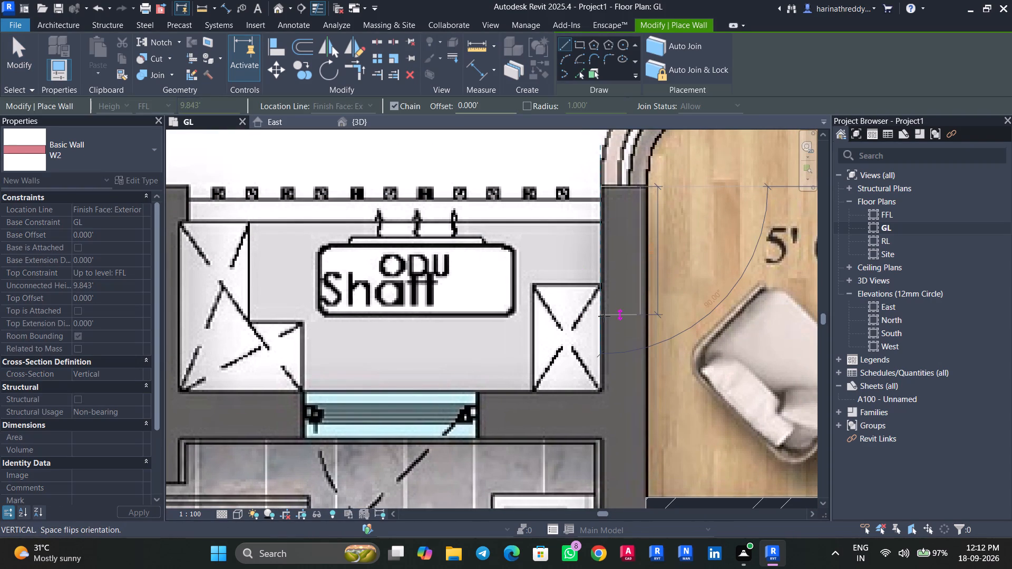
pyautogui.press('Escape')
# Draw a W5 wall between the Shaft and the balcony, from the shaft's outer end down to the TOILET-1–LIVING wall.
pyautogui.click(60, 140)
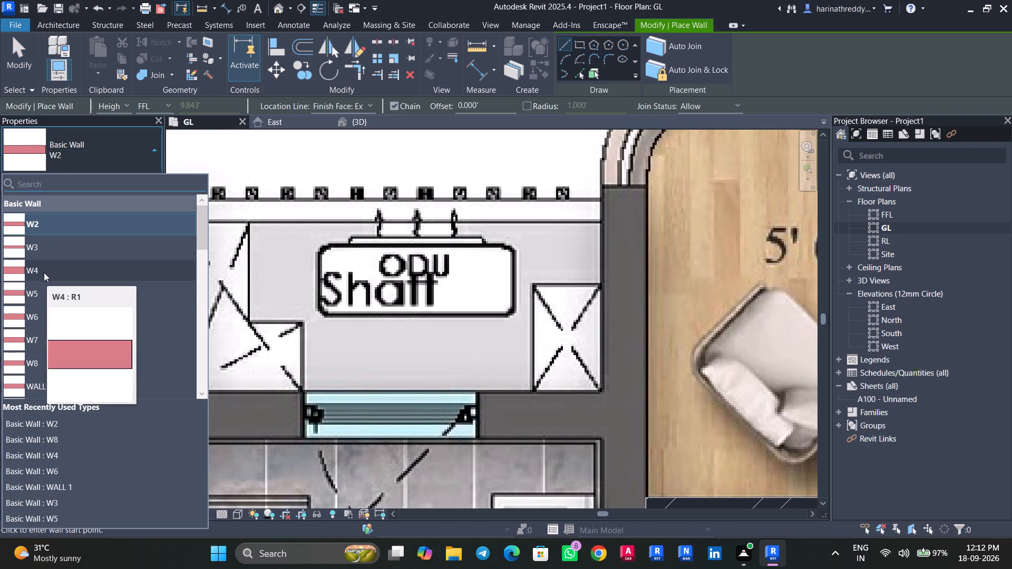
pyautogui.click(44, 286)
pyautogui.click(602, 185)
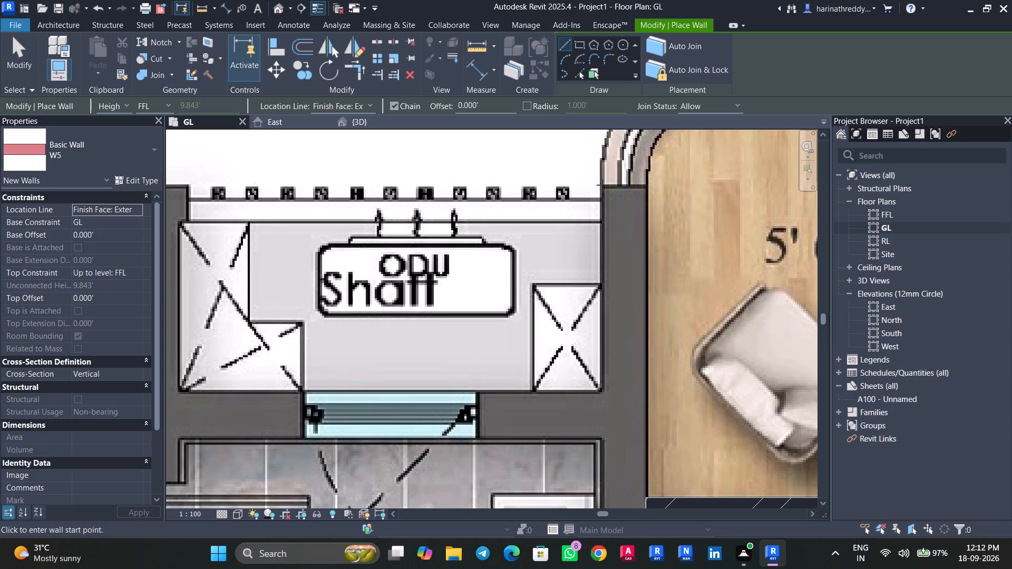
pyautogui.press('space')
pyautogui.moveTo(606, 296); pyautogui.dragTo(601, 188, button='middle')
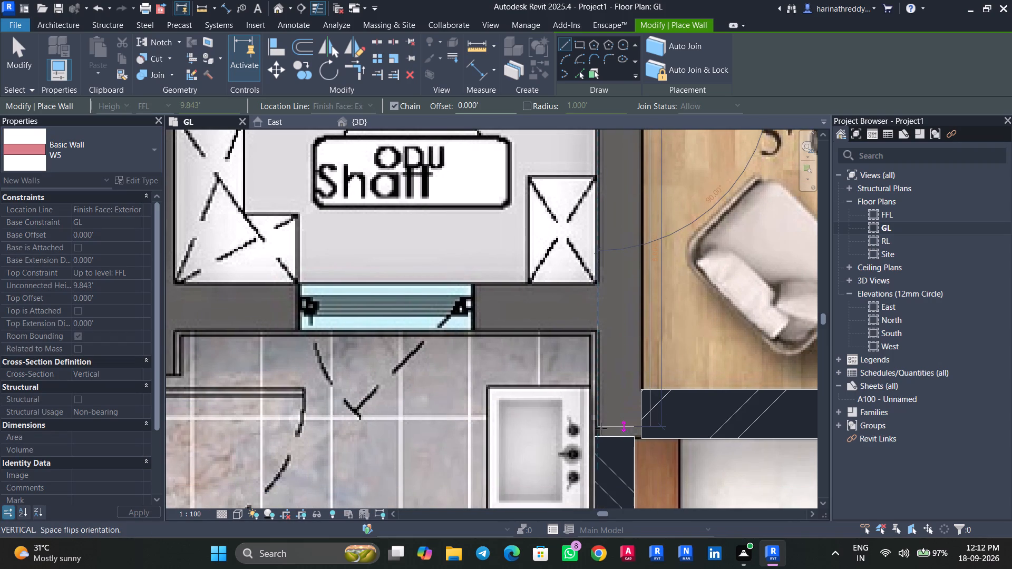
pyautogui.scroll(4, 602, 419)
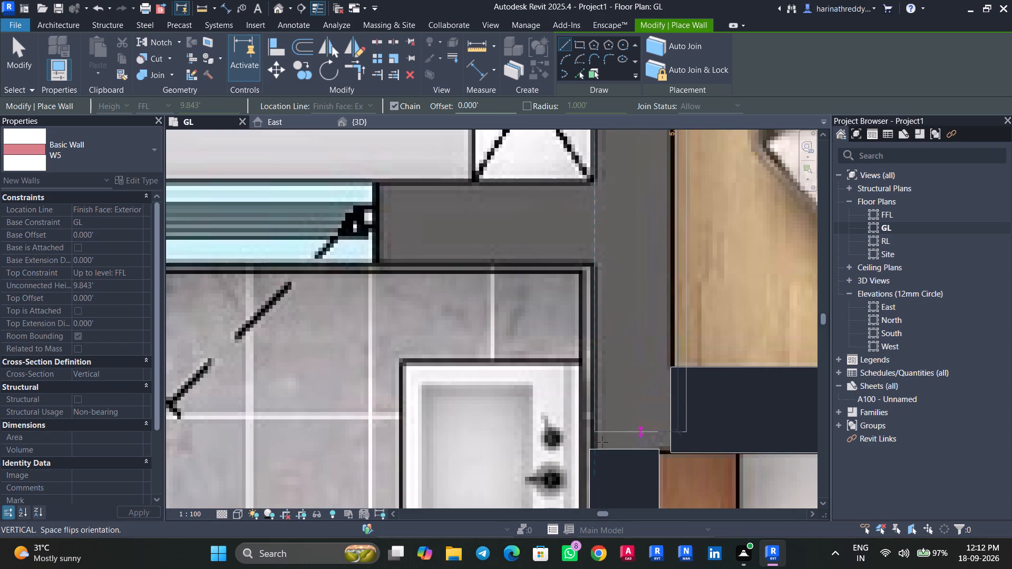
pyautogui.click(600, 452)
pyautogui.press('Escape')
pyautogui.press('Escape')
pyautogui.press('Escape')
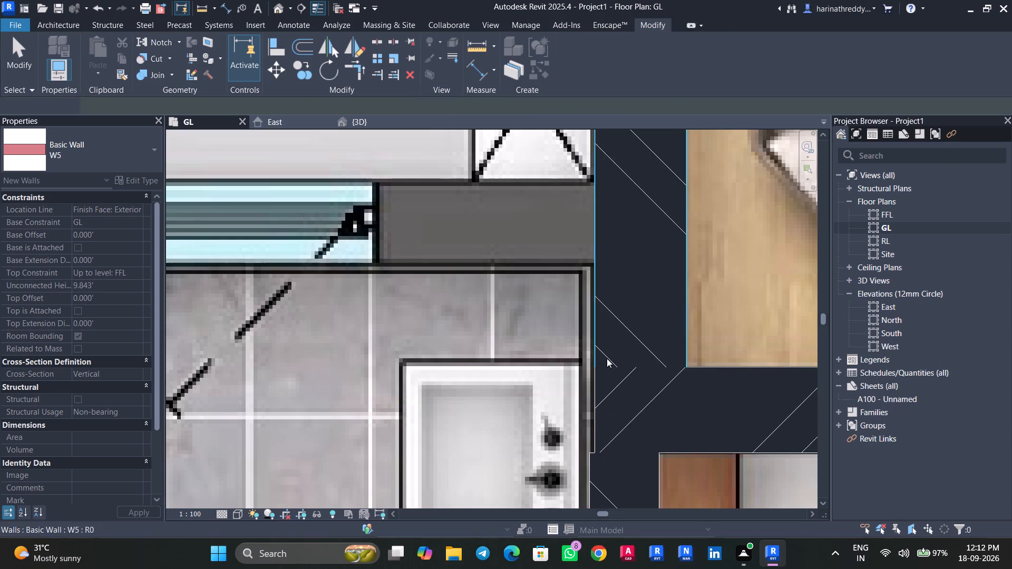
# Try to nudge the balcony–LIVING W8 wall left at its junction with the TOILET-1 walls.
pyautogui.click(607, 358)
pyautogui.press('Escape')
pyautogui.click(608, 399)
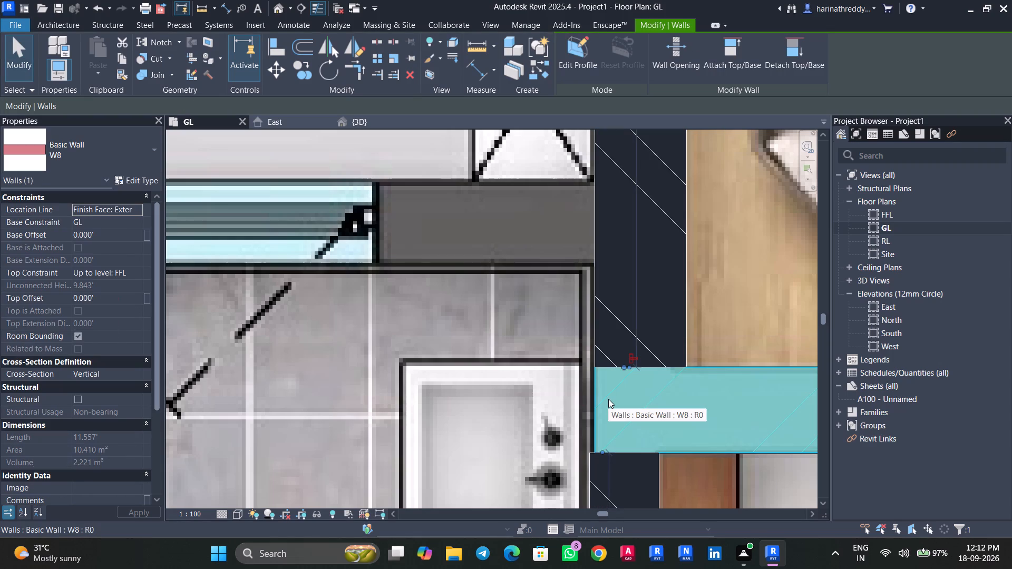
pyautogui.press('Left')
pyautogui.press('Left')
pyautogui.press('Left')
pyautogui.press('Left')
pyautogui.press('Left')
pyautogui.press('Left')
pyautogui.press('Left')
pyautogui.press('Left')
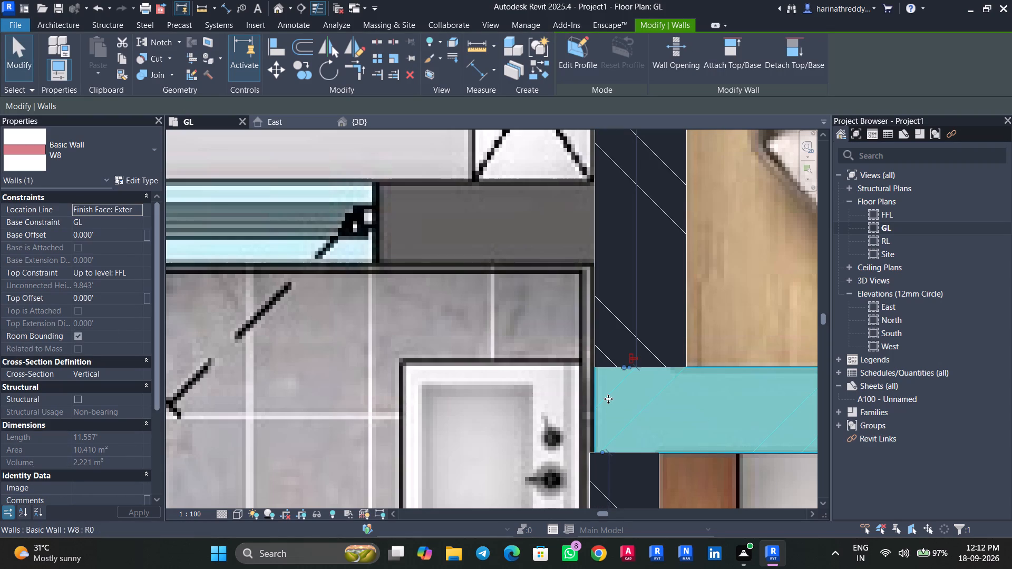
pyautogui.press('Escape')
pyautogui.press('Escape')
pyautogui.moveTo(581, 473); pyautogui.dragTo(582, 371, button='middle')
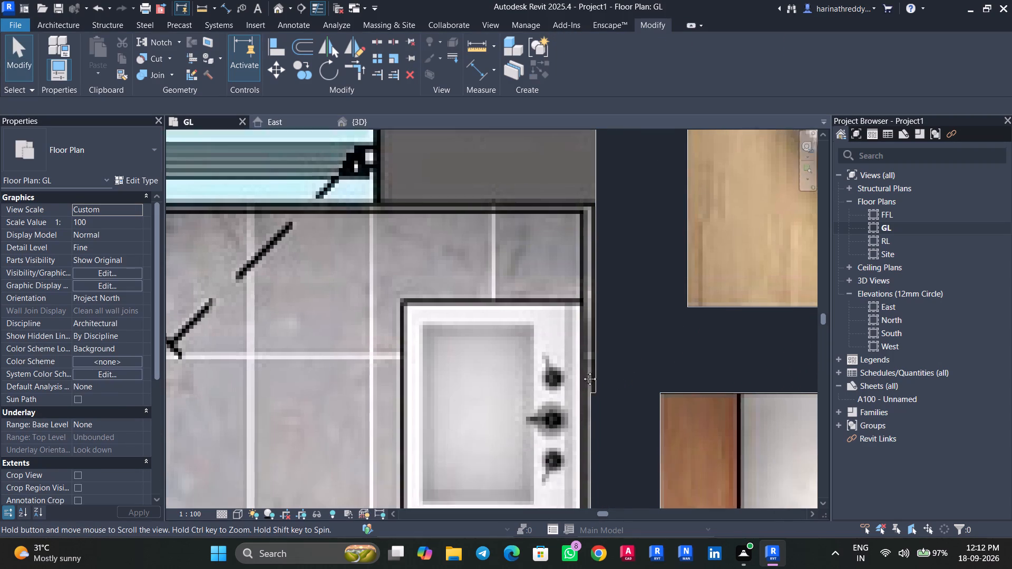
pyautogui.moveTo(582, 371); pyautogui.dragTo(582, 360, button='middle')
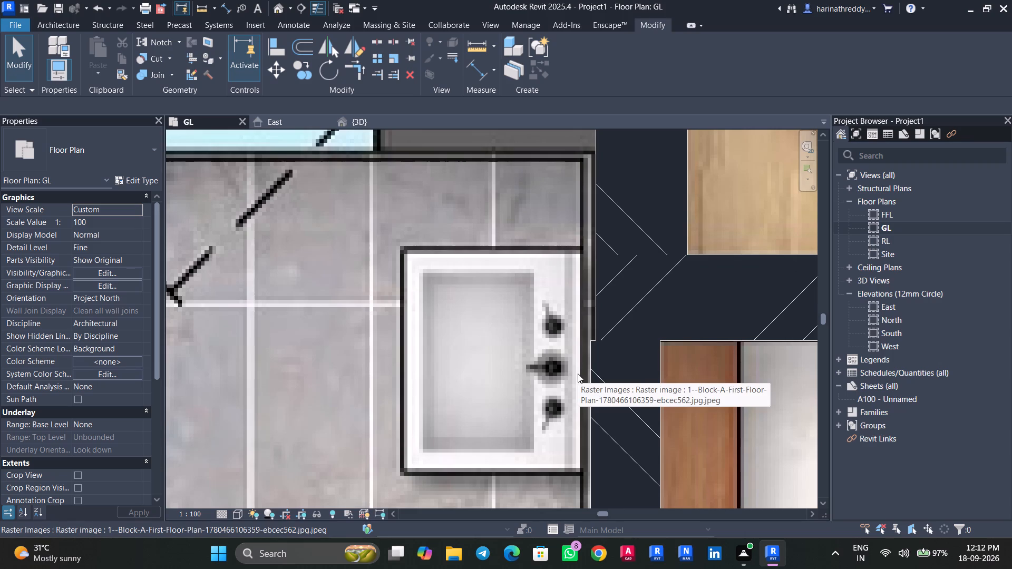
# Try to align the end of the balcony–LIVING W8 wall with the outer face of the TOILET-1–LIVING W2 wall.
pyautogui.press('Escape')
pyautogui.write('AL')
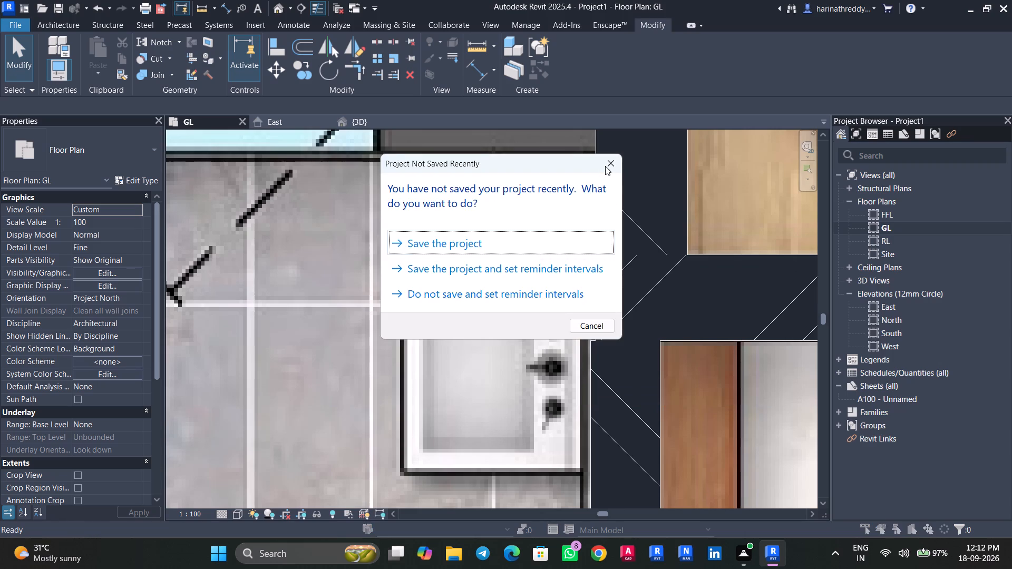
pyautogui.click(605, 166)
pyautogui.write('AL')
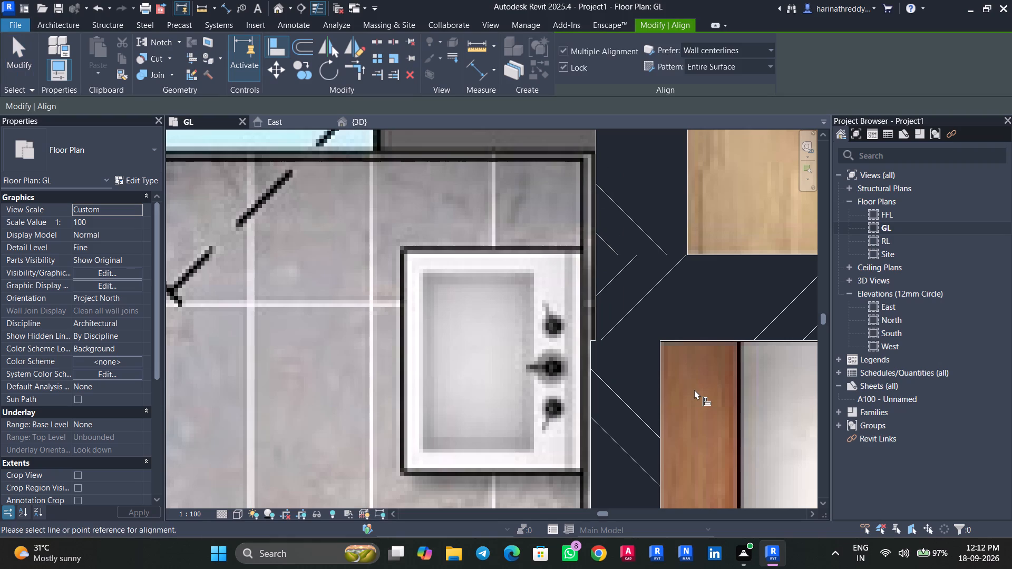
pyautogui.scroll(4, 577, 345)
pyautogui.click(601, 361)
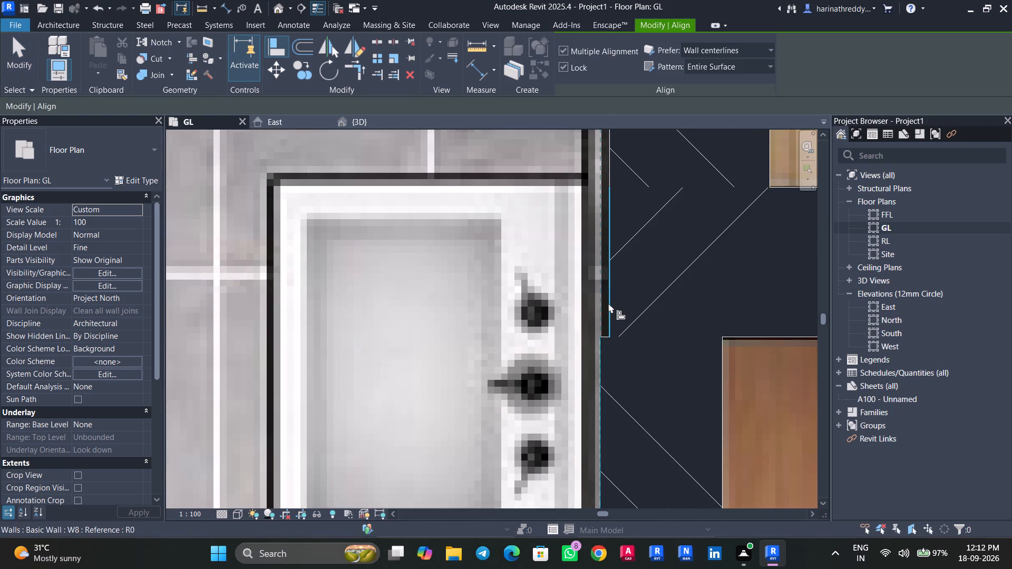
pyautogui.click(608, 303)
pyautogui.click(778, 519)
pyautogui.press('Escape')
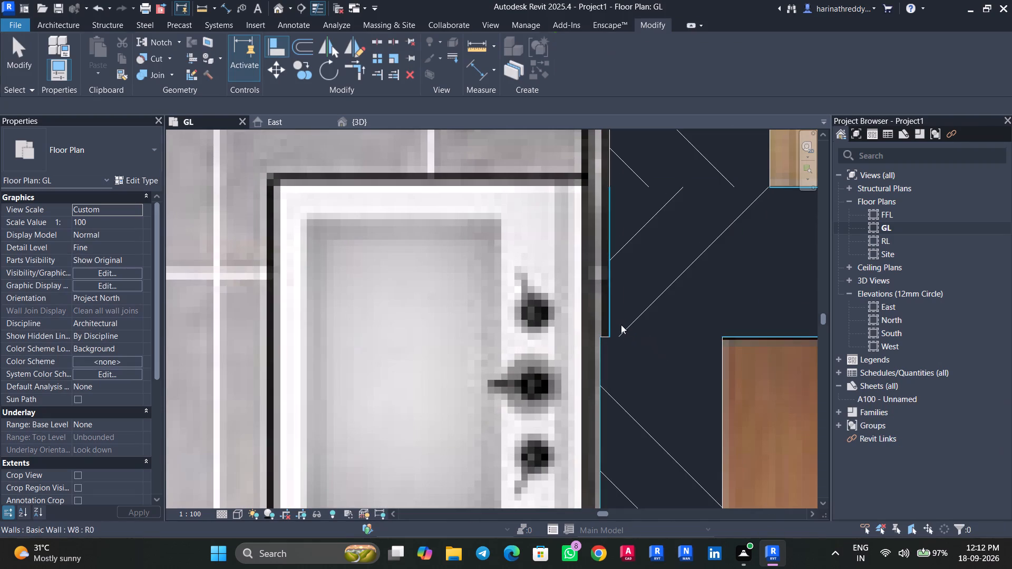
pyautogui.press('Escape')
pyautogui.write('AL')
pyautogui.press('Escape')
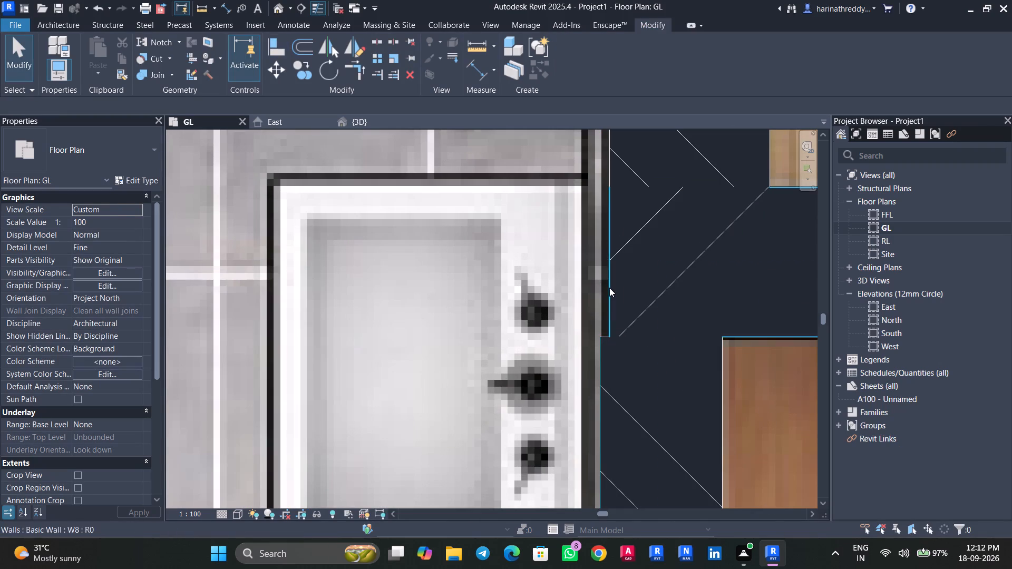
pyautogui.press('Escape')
# Disallow the join at the TOILET-1 end of the balcony–LIVING W8 wall.
pyautogui.click(609, 288)
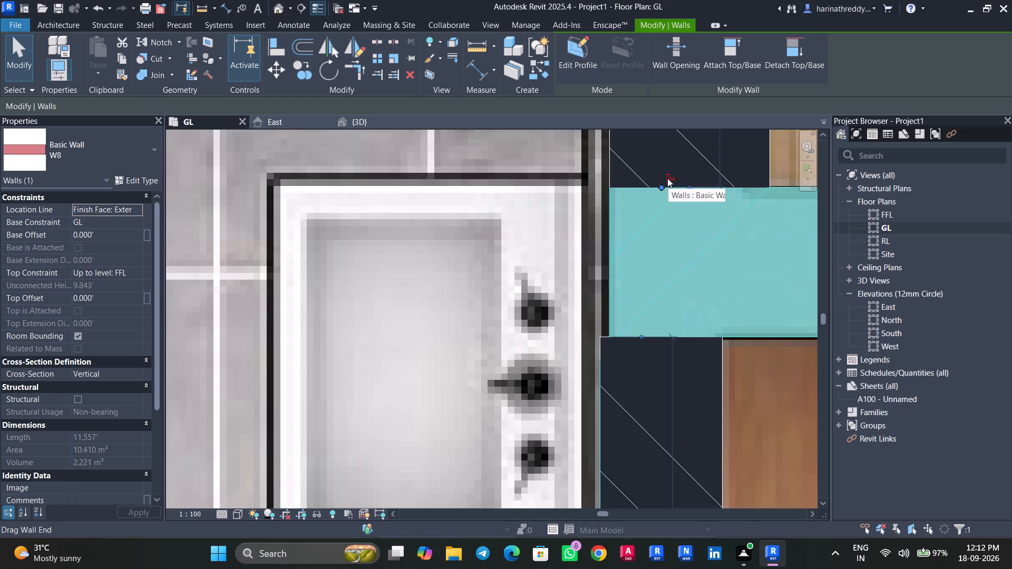
pyautogui.click(667, 178)
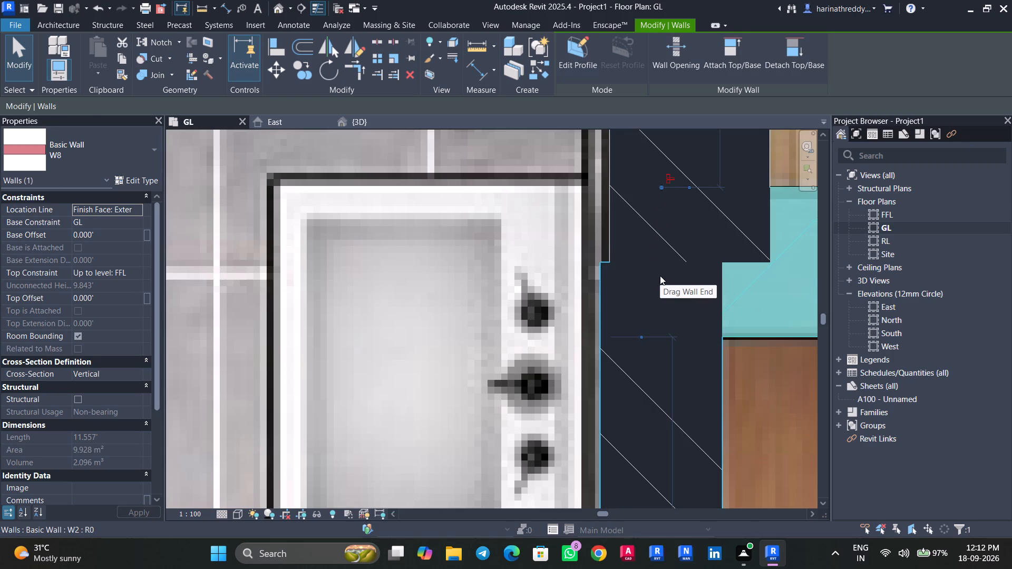
pyautogui.click(671, 176)
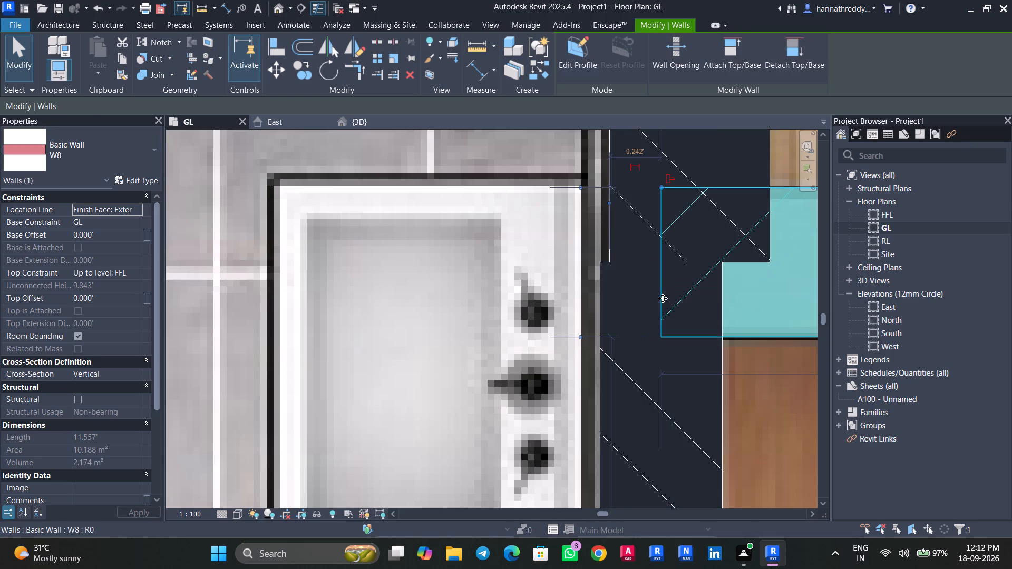
pyautogui.click(666, 299)
pyautogui.press('Escape')
pyautogui.press('Escape')
# Align the Shaft-side face of the W5 balcony wall with the toilet-side face of the W2 TOILET-1–LIVING wall.
pyautogui.click(616, 224)
pyautogui.moveTo(613, 225); pyautogui.dragTo(624, 410, button='middle')
pyautogui.click(616, 440)
pyautogui.press('Escape')
pyautogui.write('AL')
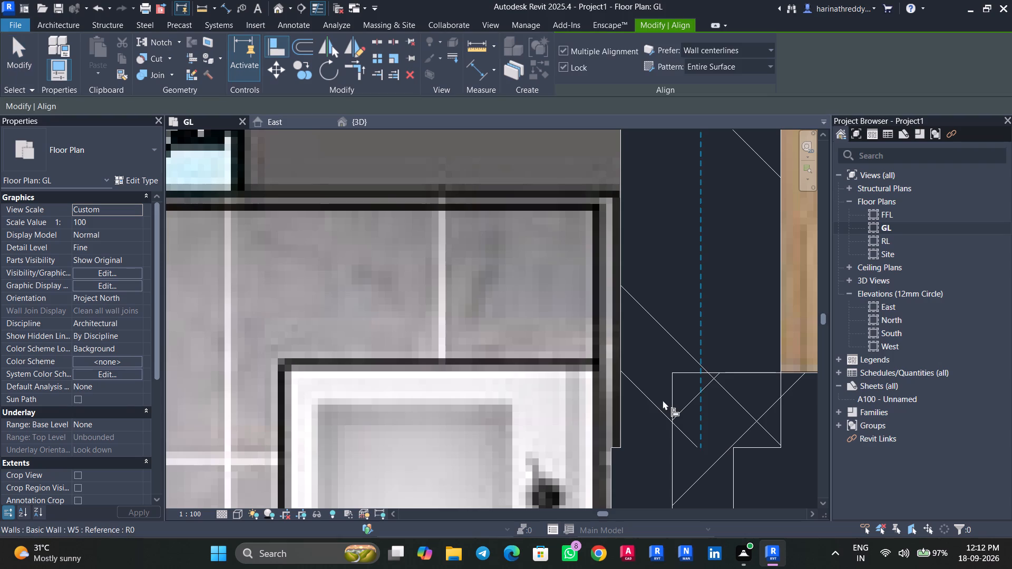
pyautogui.click(612, 480)
pyautogui.click(620, 419)
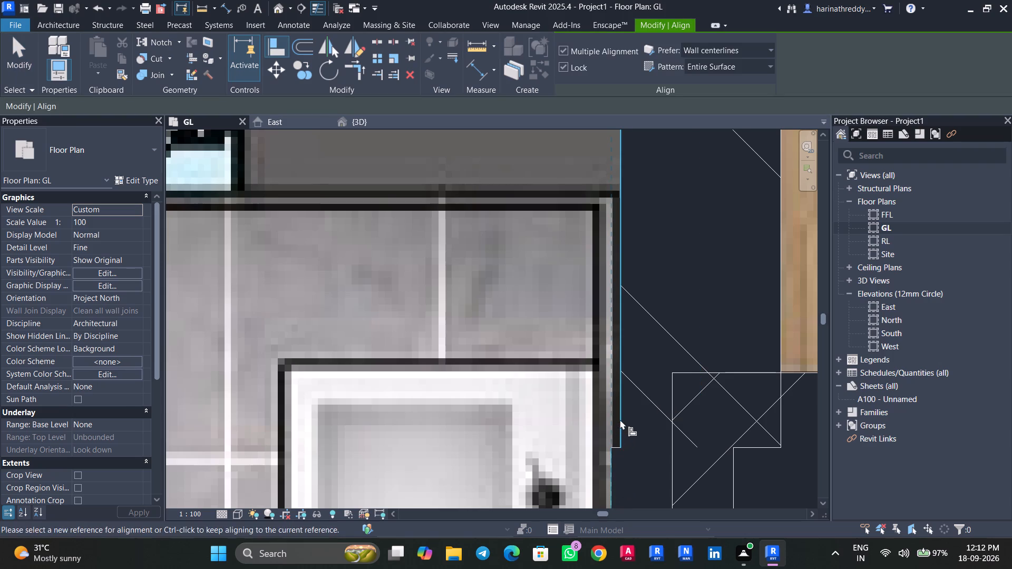
pyautogui.press('Escape')
# Adjust the balcony–LIVING W8 wall's end to the W2 wall's LIVING-side face, about 11.27 ft long, and allow it to join the adjoining walls.
pyautogui.scroll(-9, 619, 431)
pyautogui.press('Escape')
pyautogui.press('Escape')
pyautogui.click(704, 447)
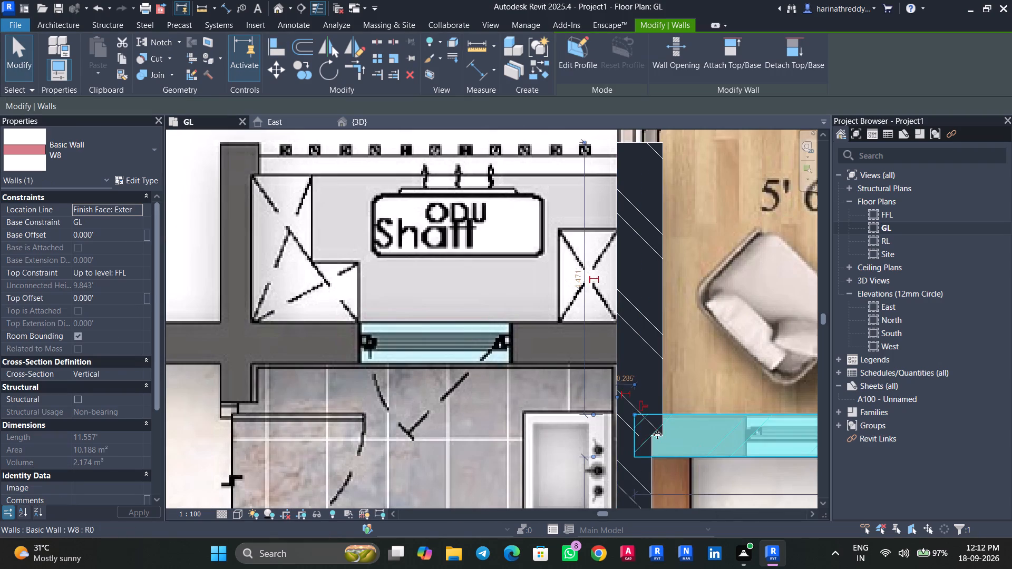
pyautogui.scroll(4, 657, 435)
pyautogui.moveTo(615, 399); pyautogui.dragTo(665, 406)
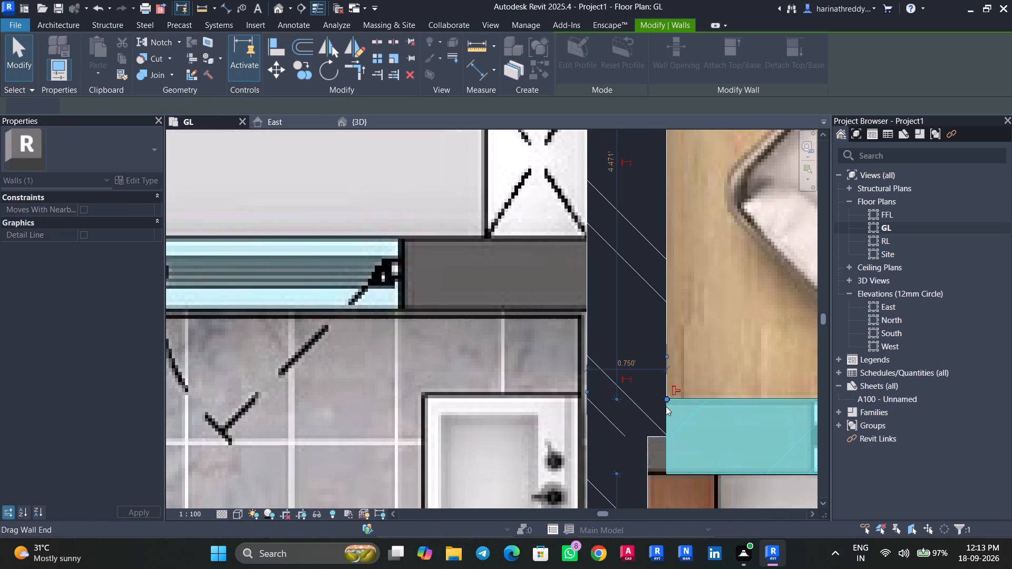
pyautogui.moveTo(664, 398); pyautogui.dragTo(641, 398)
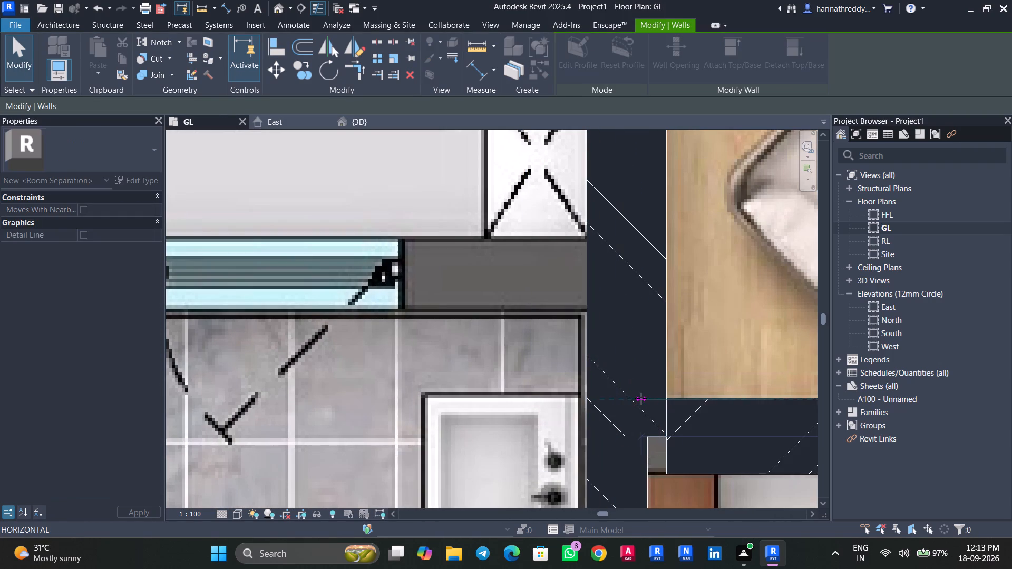
pyautogui.moveTo(641, 398); pyautogui.dragTo(648, 399)
pyautogui.scroll(5, 650, 450)
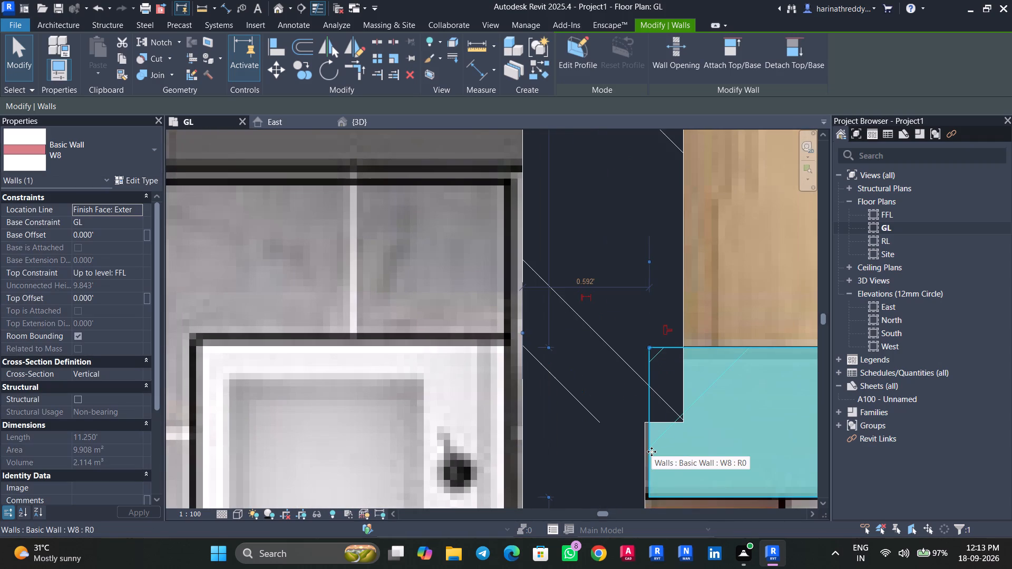
pyautogui.press('Left')
pyautogui.press('Left')
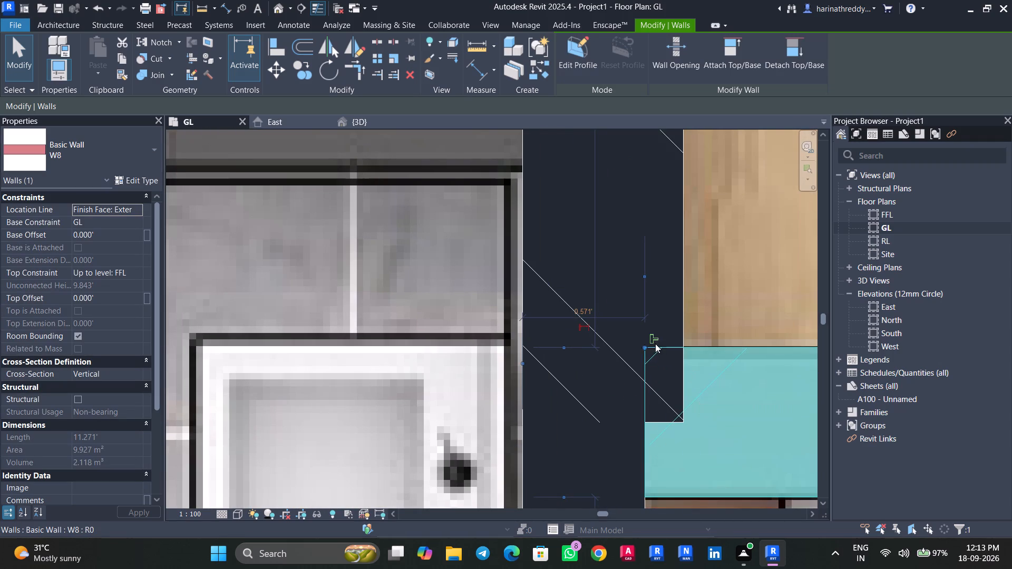
pyautogui.click(651, 339)
pyautogui.click(656, 336)
pyautogui.press('Escape')
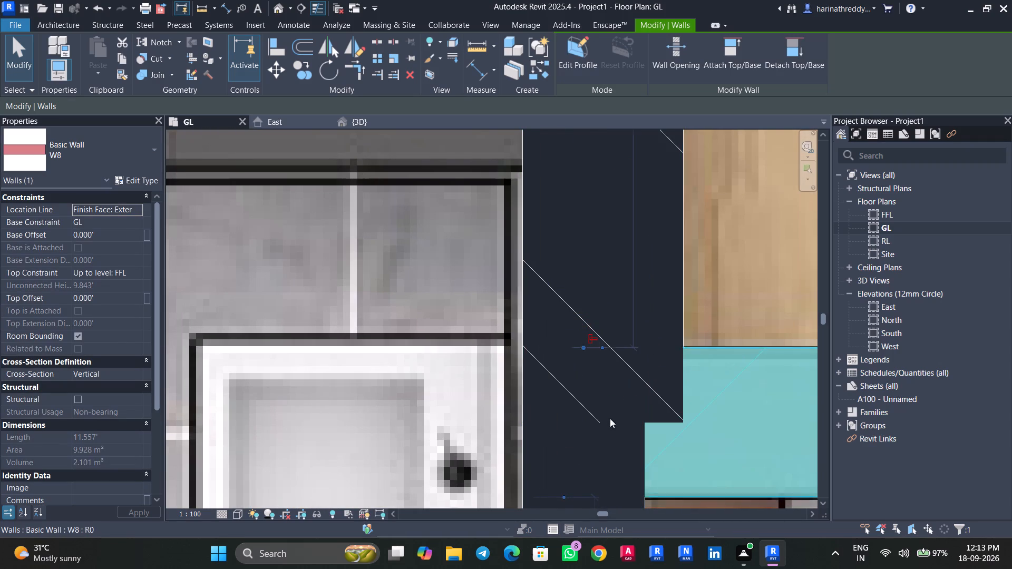
pyautogui.scroll(-14, 587, 397)
pyautogui.click(591, 394)
pyautogui.press('Escape')
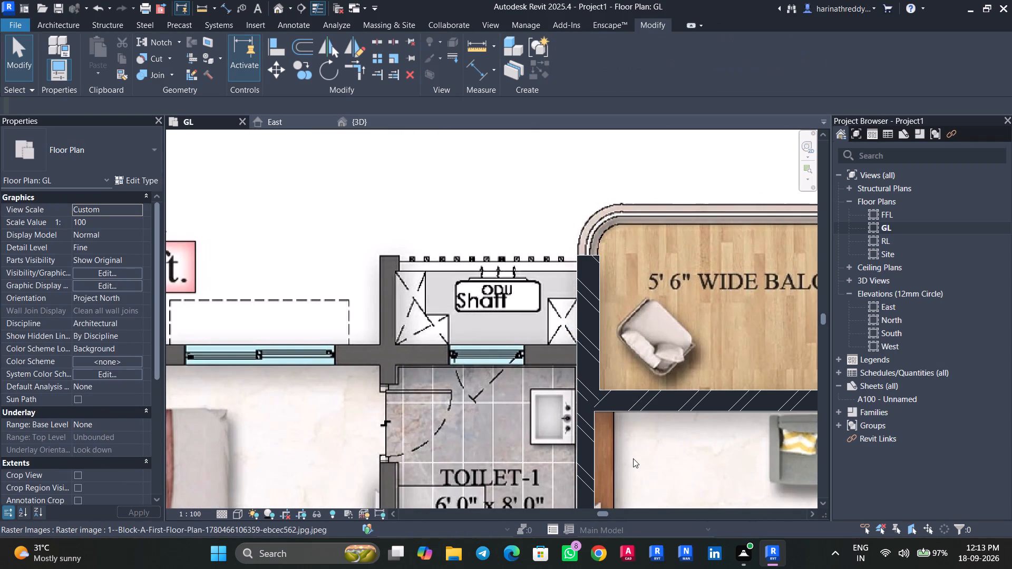
# Nudge the W5 wall between the Shaft and the balcony slightly left.
pyautogui.click(580, 437)
pyautogui.scroll(5, 579, 437)
pyautogui.press('Escape')
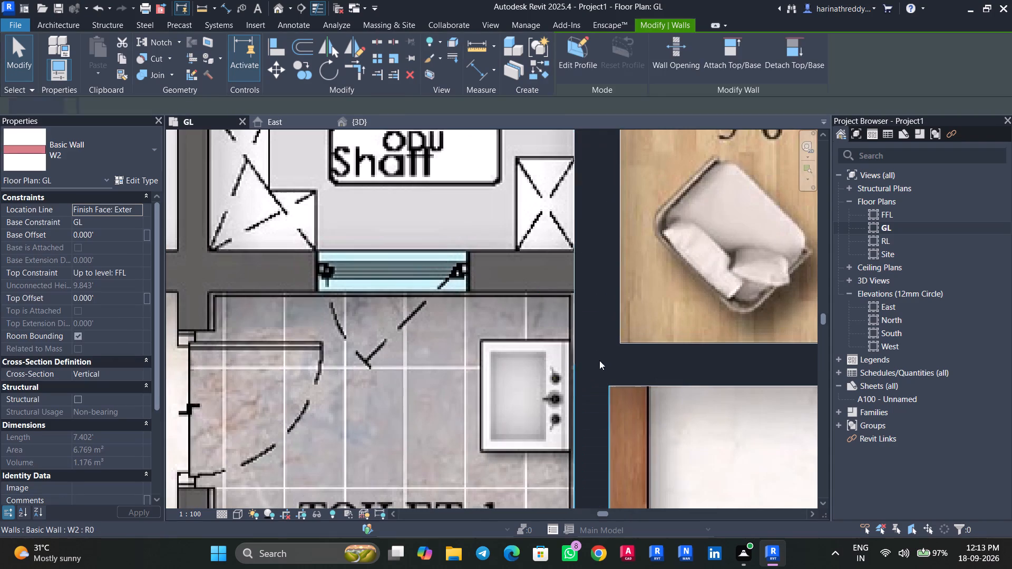
pyautogui.click(596, 334)
pyautogui.moveTo(596, 334); pyautogui.dragTo(617, 554, button='middle')
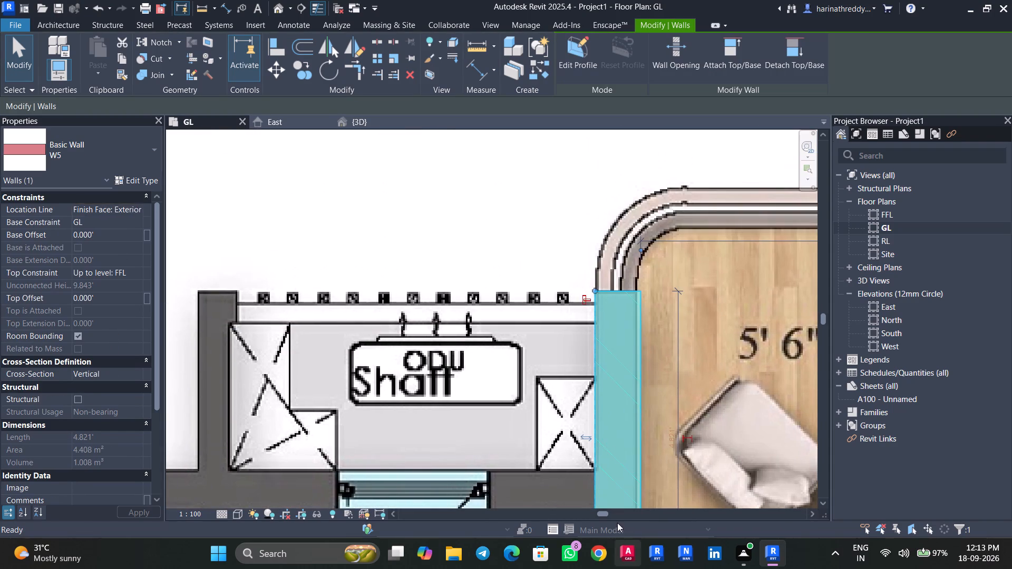
pyautogui.scroll(4, 615, 340)
pyautogui.press('Left')
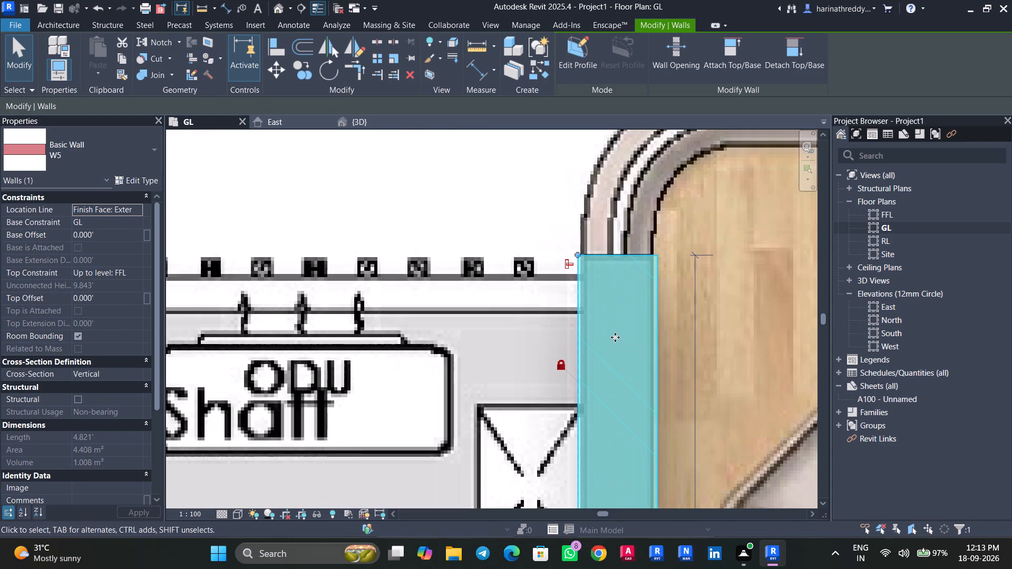
pyautogui.scroll(-6, 615, 337)
pyautogui.moveTo(600, 256); pyautogui.dragTo(597, 115, button='middle')
pyautogui.press('Escape')
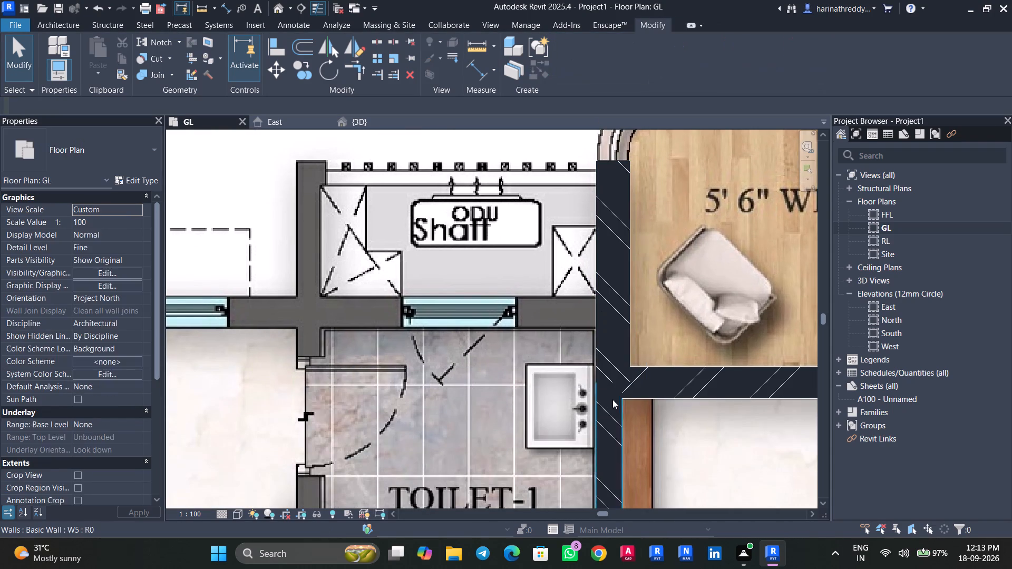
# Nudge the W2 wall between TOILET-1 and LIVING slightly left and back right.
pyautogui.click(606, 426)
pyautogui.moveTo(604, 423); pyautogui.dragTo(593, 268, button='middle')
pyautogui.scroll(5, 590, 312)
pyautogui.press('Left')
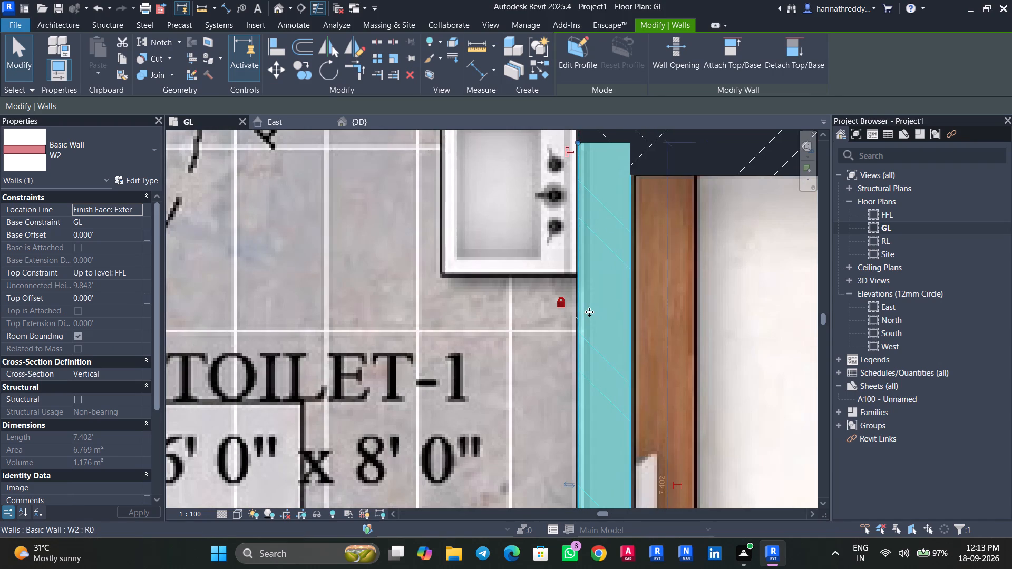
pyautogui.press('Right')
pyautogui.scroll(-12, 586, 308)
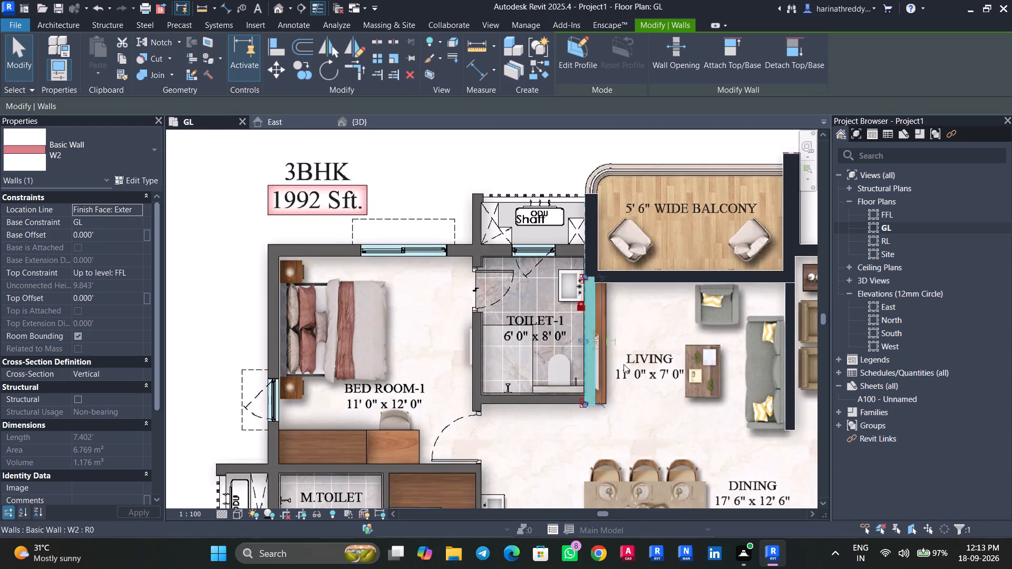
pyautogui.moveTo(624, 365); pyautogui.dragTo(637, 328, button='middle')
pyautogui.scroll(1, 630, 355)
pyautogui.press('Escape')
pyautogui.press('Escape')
# Draw a W5 wall about 4.27 ft long on the Shaft's BED ROOM-1 side, from its outer corner down to the TOILET-1 door opening.
pyautogui.scroll(4, 478, 375)
pyautogui.moveTo(488, 433); pyautogui.dragTo(504, 542, button='middle')
pyautogui.moveTo(513, 381); pyautogui.dragTo(534, 558, button='middle')
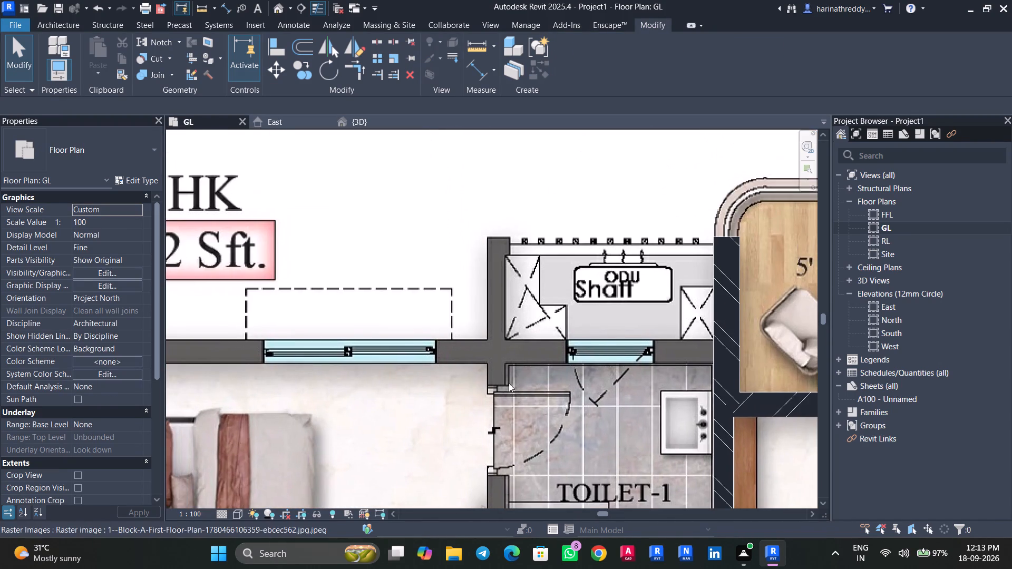
pyautogui.moveTo(515, 433); pyautogui.dragTo(515, 442, button='middle')
pyautogui.press('w')
pyautogui.press('a')
pyautogui.scroll(5, 472, 274)
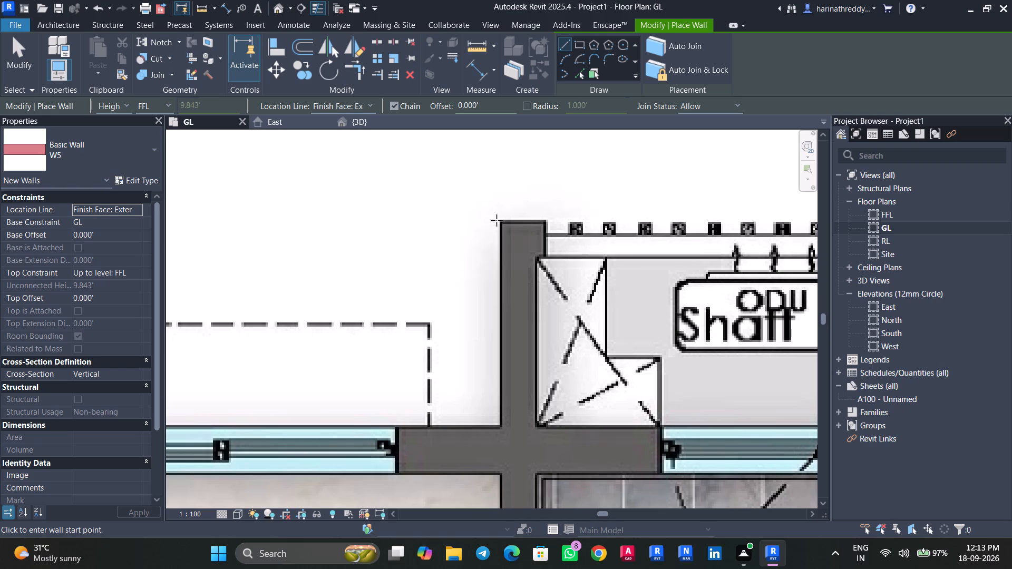
pyautogui.scroll(6, 501, 227)
pyautogui.click(499, 207)
pyautogui.press('space')
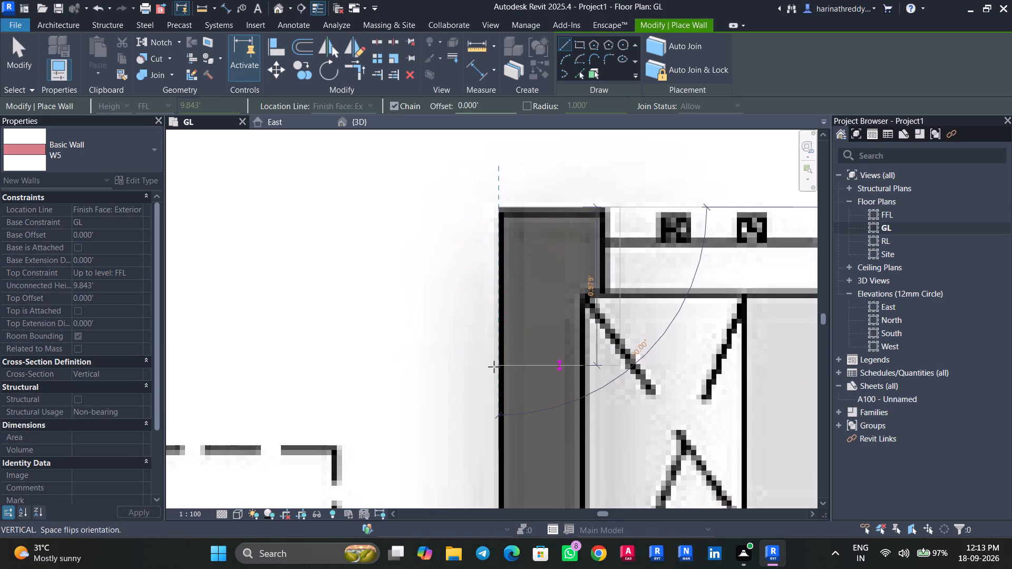
pyautogui.moveTo(494, 398); pyautogui.dragTo(498, 216, button='middle')
pyautogui.moveTo(500, 383); pyautogui.dragTo(500, 189, button='middle')
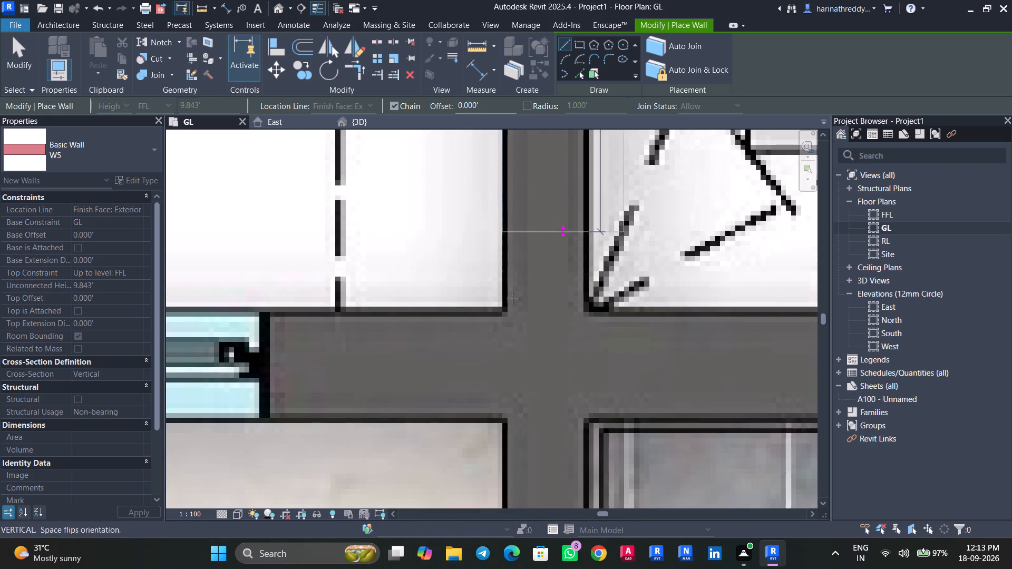
pyautogui.moveTo(499, 428); pyautogui.dragTo(493, 139, button='middle')
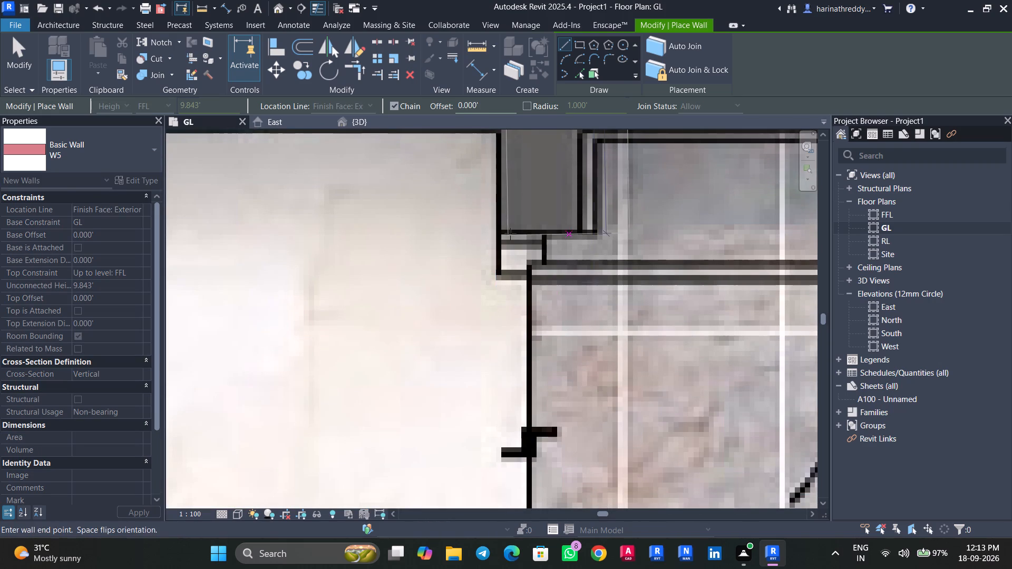
pyautogui.scroll(-4, 509, 239)
pyautogui.moveTo(509, 234); pyautogui.dragTo(509, 370, button='middle')
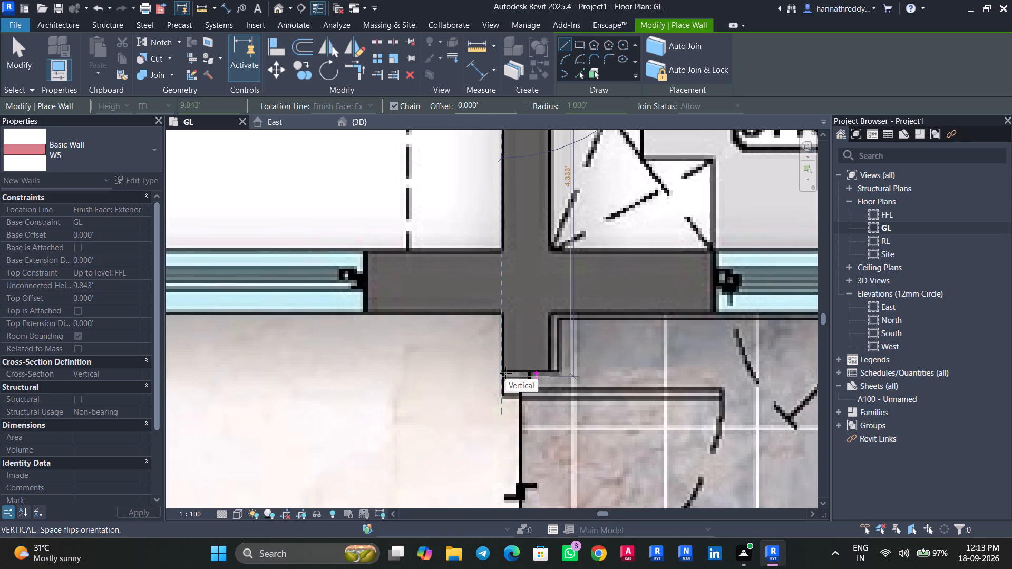
pyautogui.scroll(8, 505, 373)
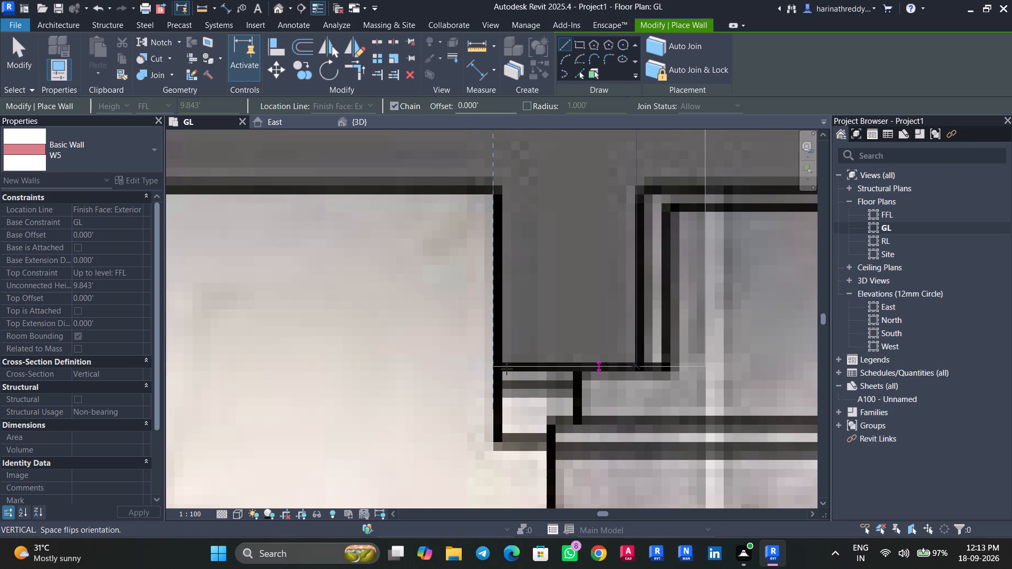
pyautogui.click(507, 369)
pyautogui.press('Escape')
pyautogui.press('Escape')
# Change the wall on the Shaft's BED ROOM-1 side to type W2.
pyautogui.click(576, 282)
pyautogui.scroll(-9, 576, 282)
pyautogui.moveTo(578, 266); pyautogui.dragTo(585, 433, button='middle')
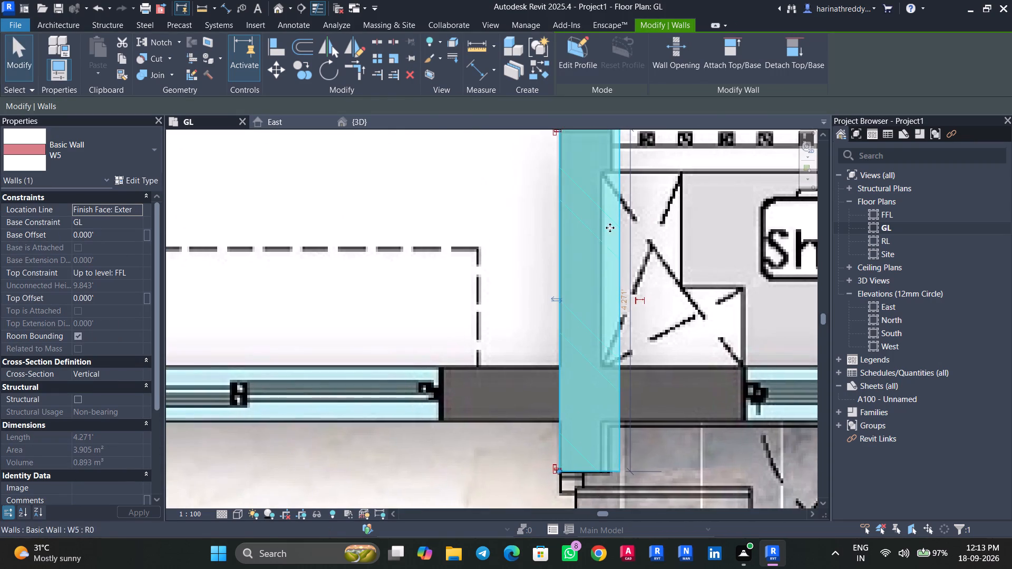
pyautogui.moveTo(612, 295); pyautogui.dragTo(610, 416, button='middle')
pyautogui.click(126, 151)
pyautogui.scroll(3, 36, 246)
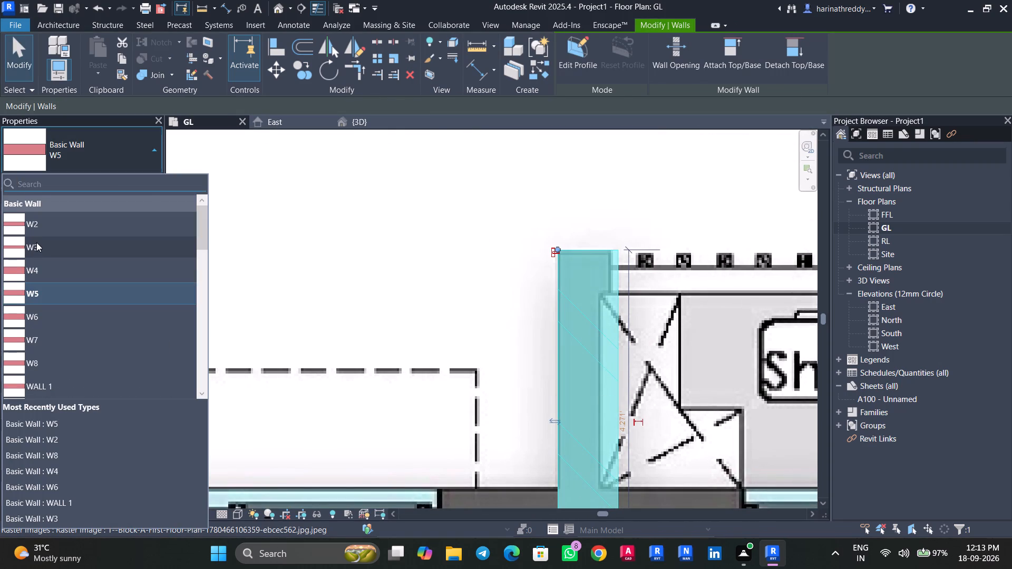
pyautogui.click(46, 223)
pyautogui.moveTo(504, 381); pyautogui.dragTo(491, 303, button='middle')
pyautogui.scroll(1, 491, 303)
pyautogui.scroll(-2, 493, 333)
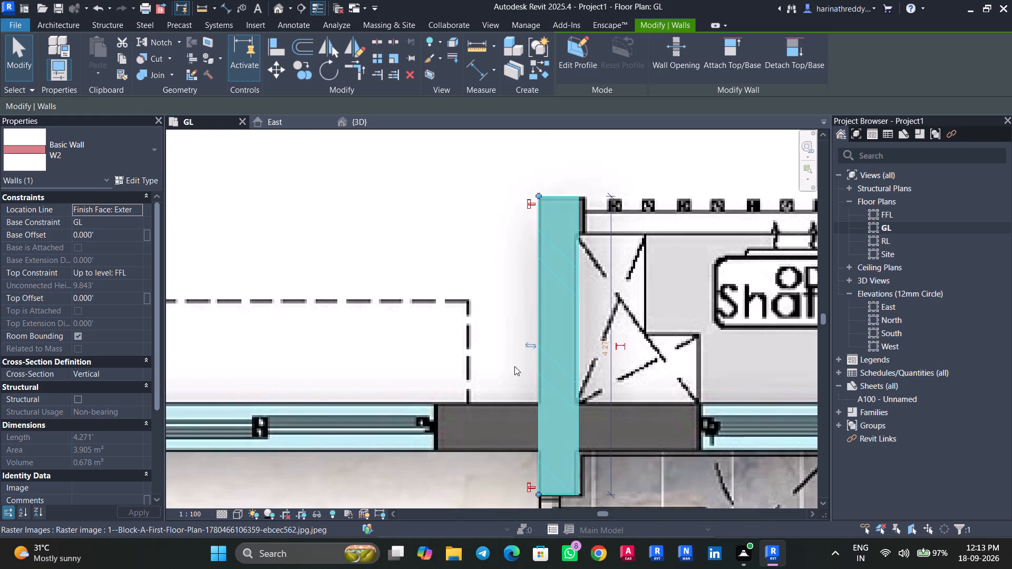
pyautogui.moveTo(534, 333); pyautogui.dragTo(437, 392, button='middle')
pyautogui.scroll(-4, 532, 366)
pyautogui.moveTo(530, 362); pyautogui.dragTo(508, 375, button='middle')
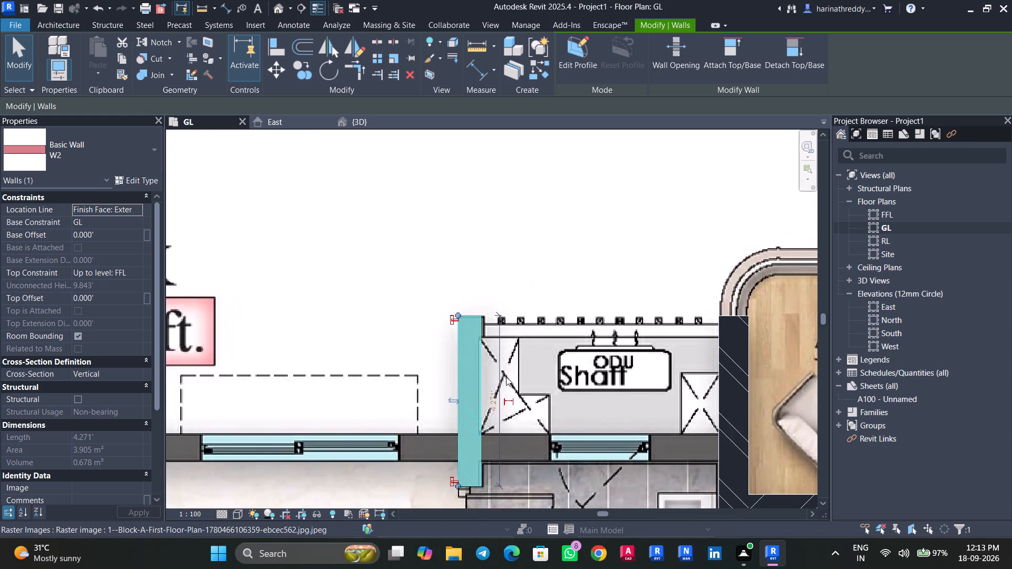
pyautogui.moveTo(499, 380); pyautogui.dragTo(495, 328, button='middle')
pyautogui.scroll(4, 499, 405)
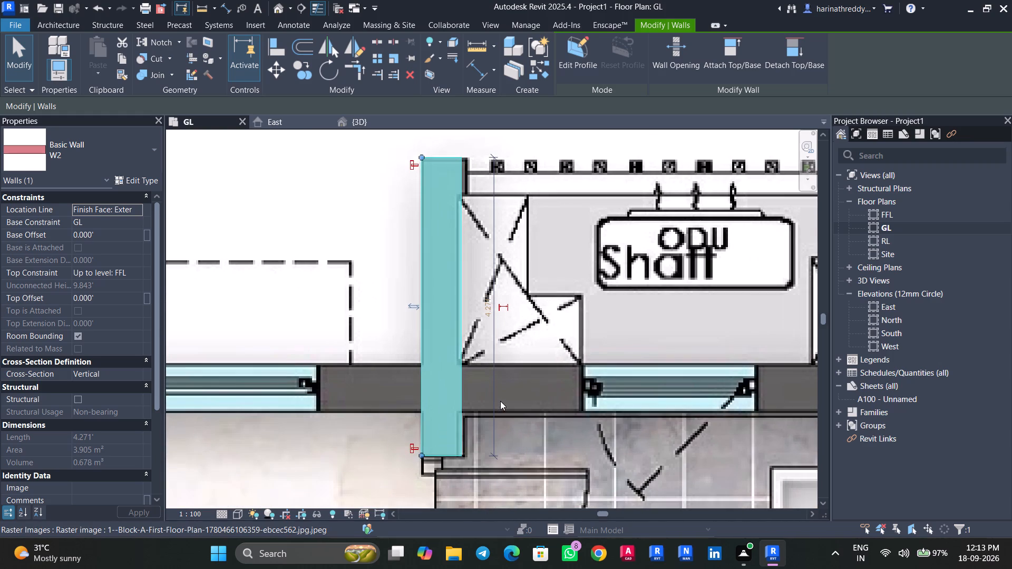
# Extend the Shaft's W2 wall down past TOILET-1 and the BED ROOM-1 door opening to the DRESS wall, about 15.67 ft long overall.
pyautogui.press('Escape')
pyautogui.press('q')
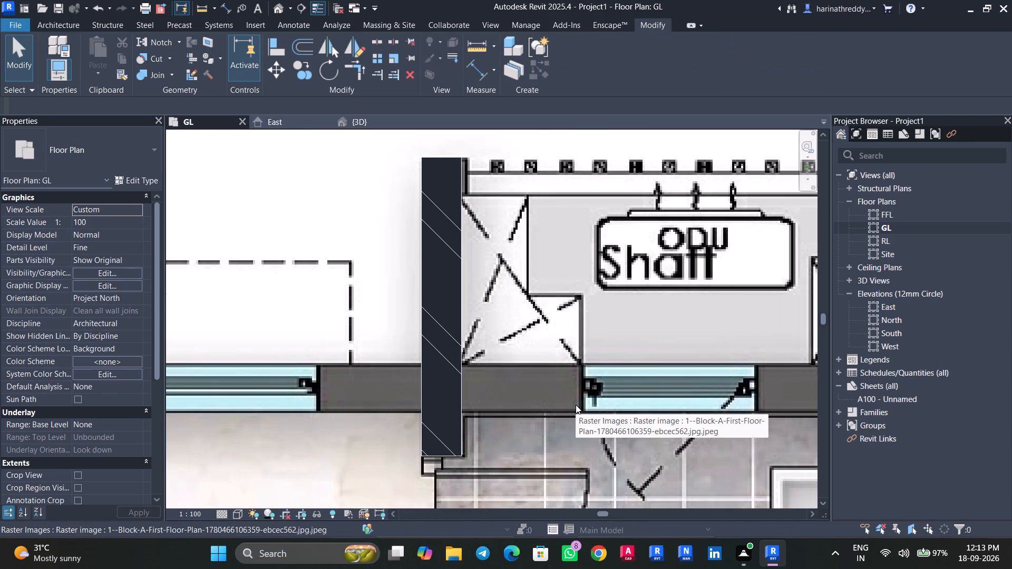
pyautogui.scroll(-6, 558, 404)
pyautogui.moveTo(558, 379); pyautogui.dragTo(554, 216, button='middle')
pyautogui.scroll(-3, 534, 280)
pyautogui.click(512, 249)
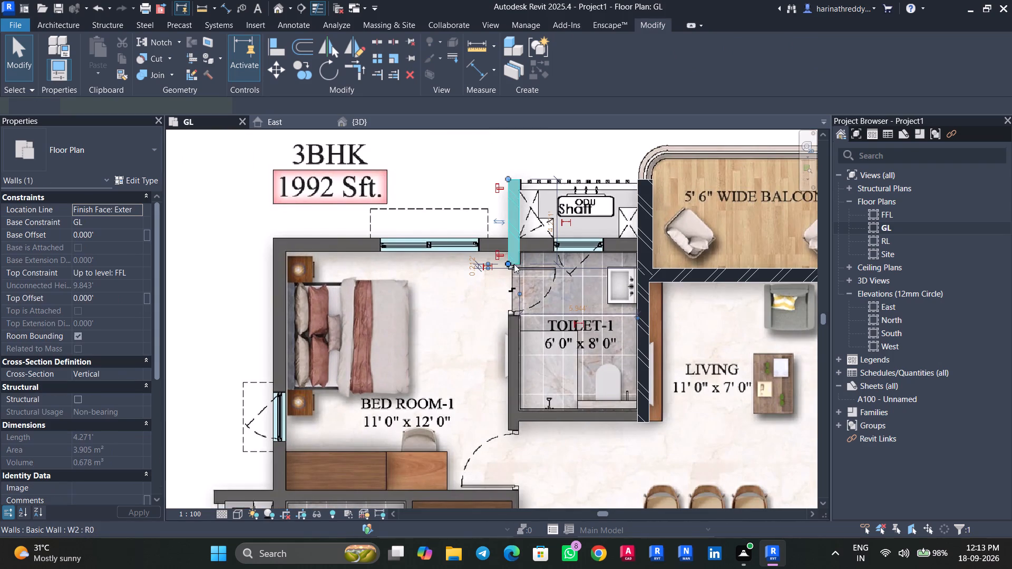
pyautogui.moveTo(507, 262); pyautogui.dragTo(502, 445)
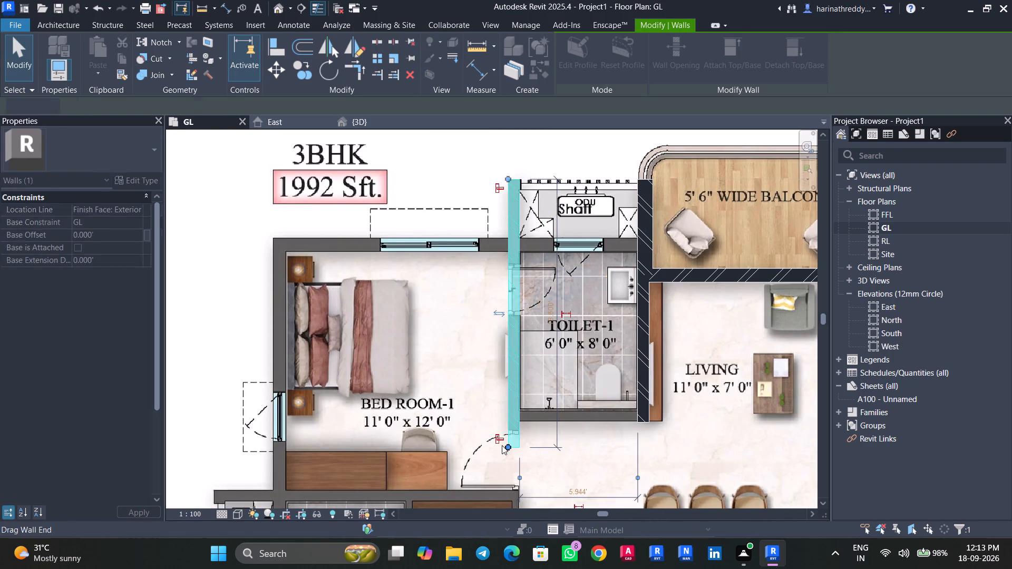
pyautogui.moveTo(502, 443); pyautogui.dragTo(502, 224, button='middle')
pyautogui.scroll(5, 502, 238)
pyautogui.moveTo(514, 216); pyautogui.dragTo(512, 295)
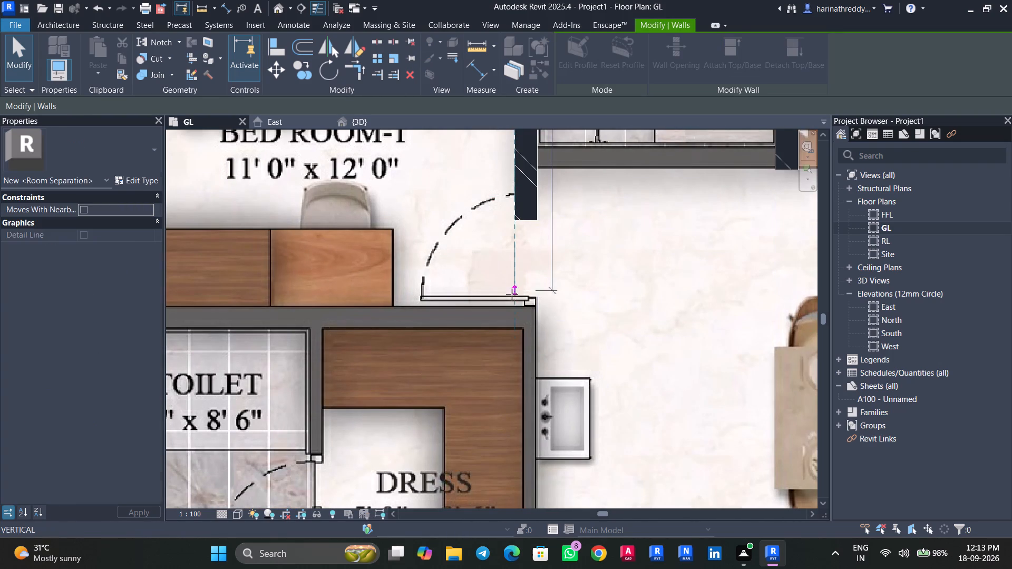
pyautogui.moveTo(512, 295); pyautogui.dragTo(510, 307)
pyautogui.press('Escape')
# Nudge the extended W2 wall between BED ROOM-1 and TOILET-1 slightly left over the plan image.
pyautogui.click(522, 238)
pyautogui.moveTo(547, 138); pyautogui.dragTo(561, 423, button='middle')
pyautogui.moveTo(581, 302); pyautogui.dragTo(591, 443, button='middle')
pyautogui.scroll(1, 563, 249)
pyautogui.moveTo(565, 331); pyautogui.dragTo(570, 461, button='middle')
pyautogui.scroll(4, 559, 273)
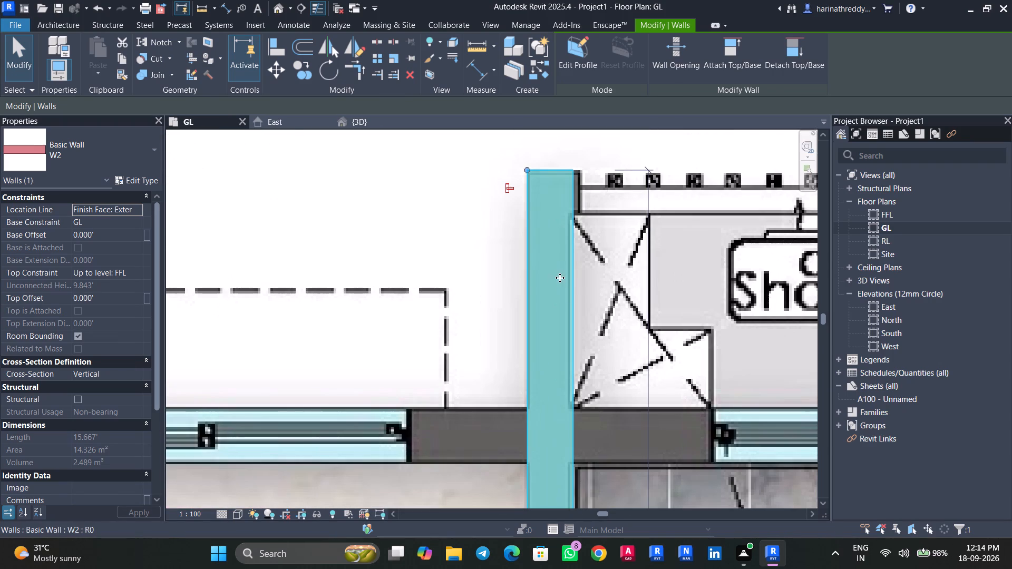
pyautogui.press('Left')
pyautogui.press('Right')
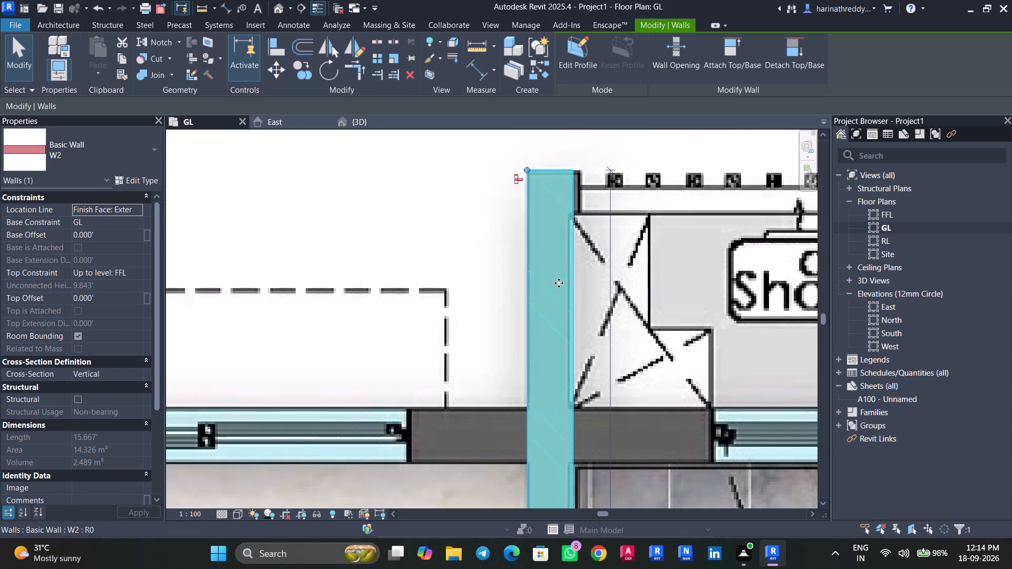
pyautogui.press('Left')
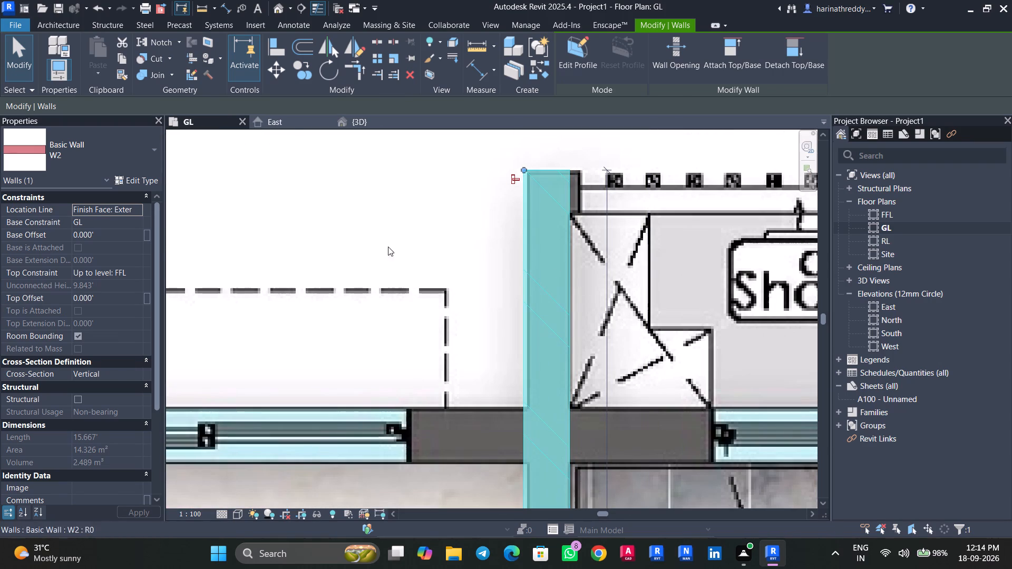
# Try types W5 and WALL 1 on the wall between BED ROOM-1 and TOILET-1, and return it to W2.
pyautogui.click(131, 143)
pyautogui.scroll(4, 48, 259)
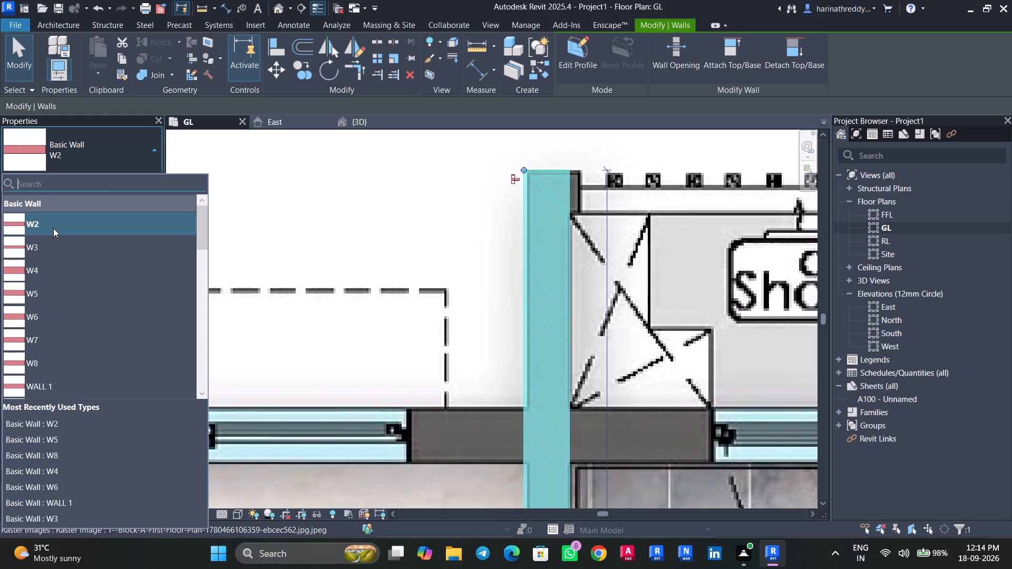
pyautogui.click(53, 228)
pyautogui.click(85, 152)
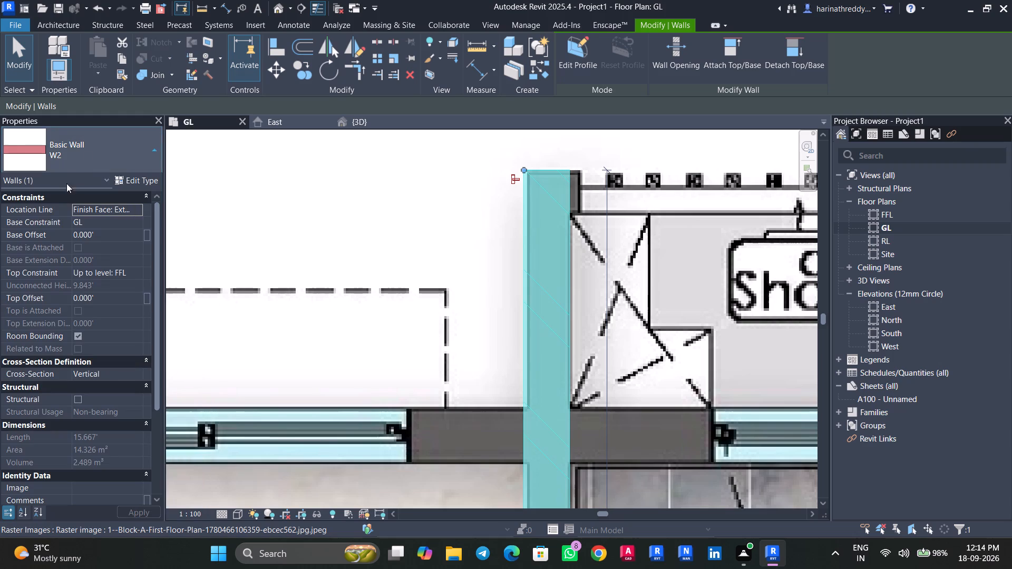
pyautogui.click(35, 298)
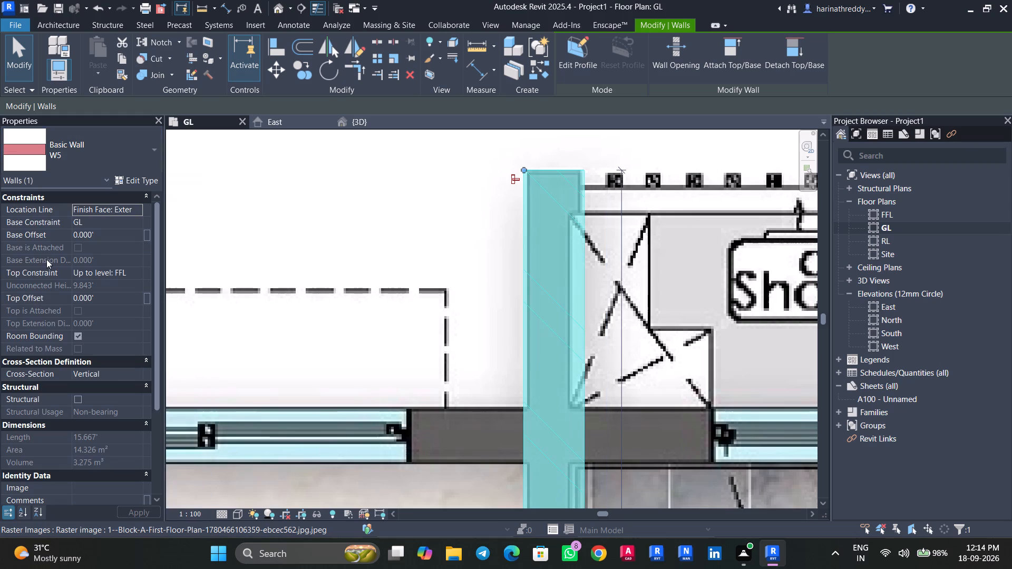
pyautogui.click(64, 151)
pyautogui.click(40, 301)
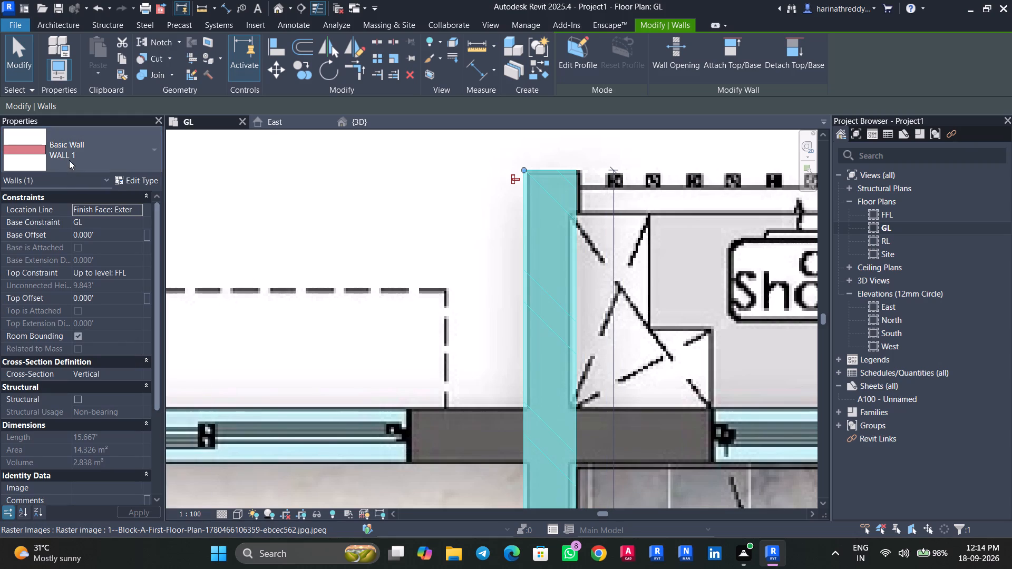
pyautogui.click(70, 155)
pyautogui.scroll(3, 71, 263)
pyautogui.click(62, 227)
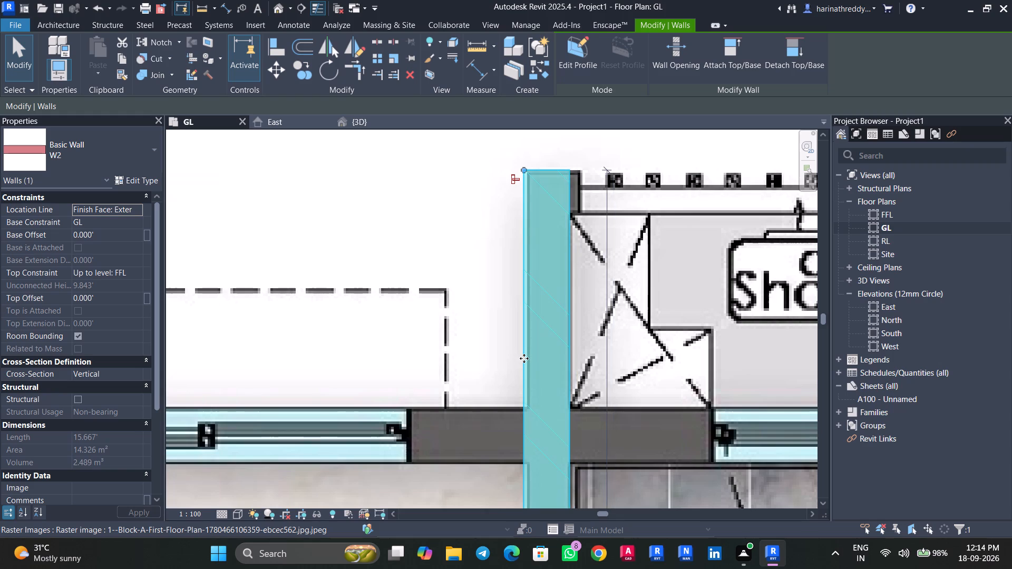
# Fine-tune the W2 wall between BED ROOM-1 and TOILET-1 with small right and left nudges, checking it against the traced wall.
pyautogui.scroll(-1, 524, 358)
pyautogui.press('Right')
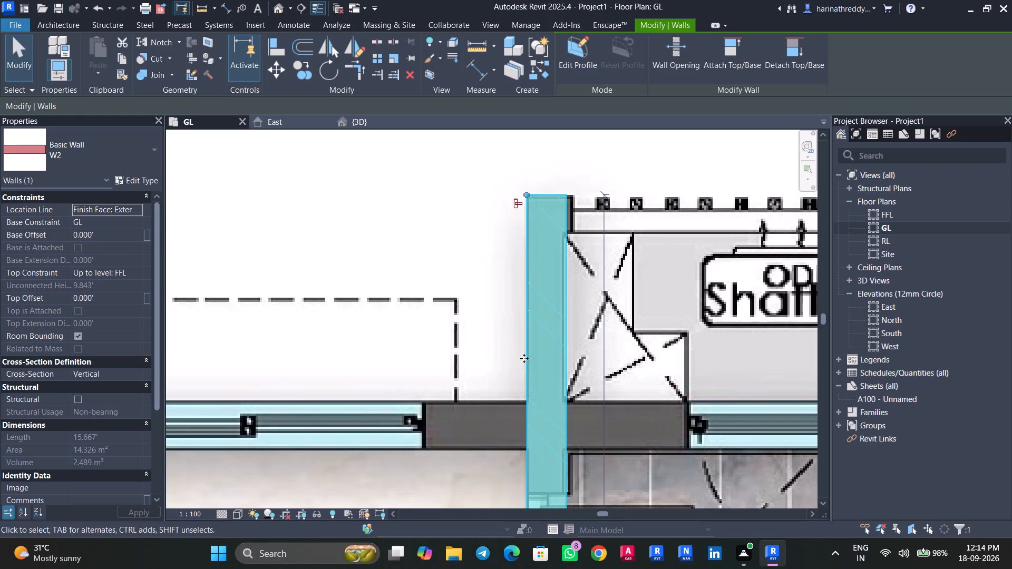
pyautogui.press('Left')
pyautogui.press('Right')
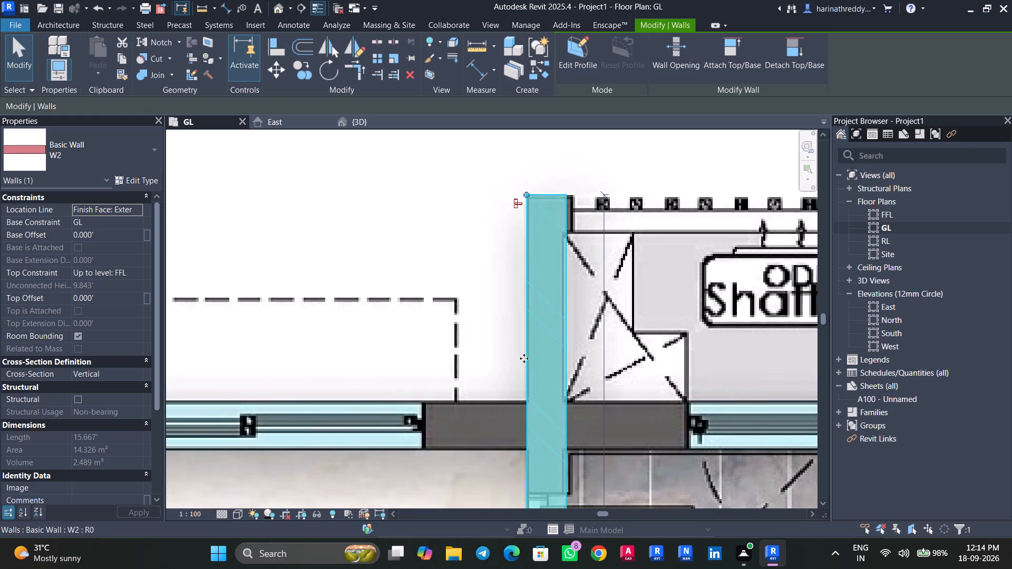
pyautogui.scroll(-2, 521, 370)
pyautogui.moveTo(519, 370); pyautogui.dragTo(517, 123, button='middle')
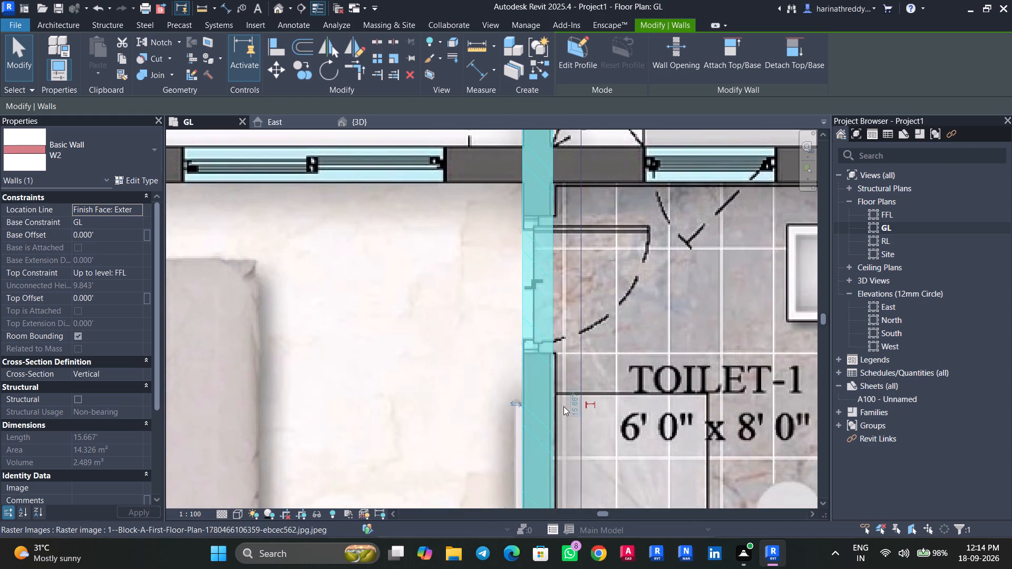
pyautogui.scroll(9, 563, 406)
pyautogui.press('Escape')
pyautogui.click(518, 361)
pyautogui.scroll(-4, 518, 361)
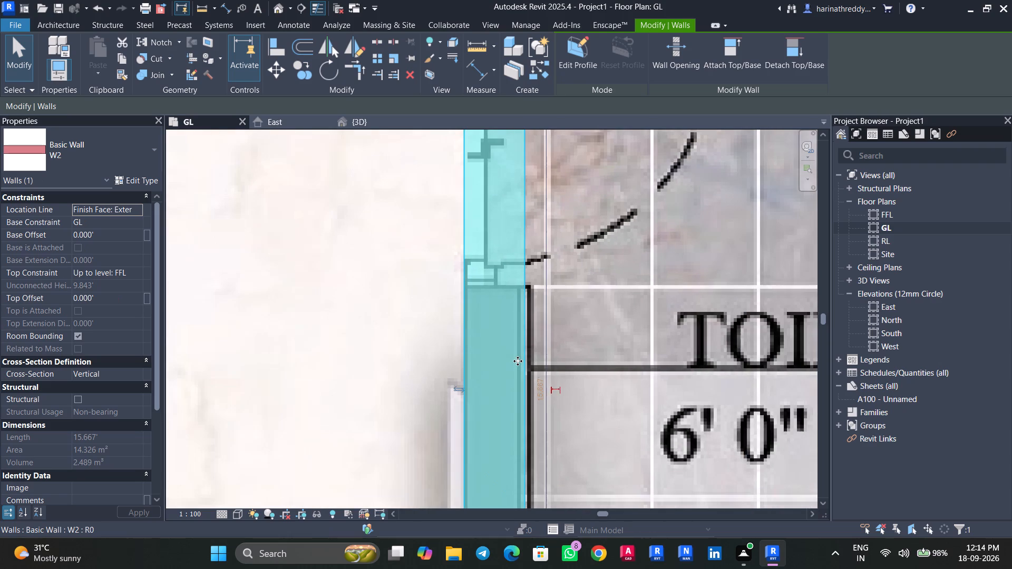
pyautogui.scroll(-10, 518, 361)
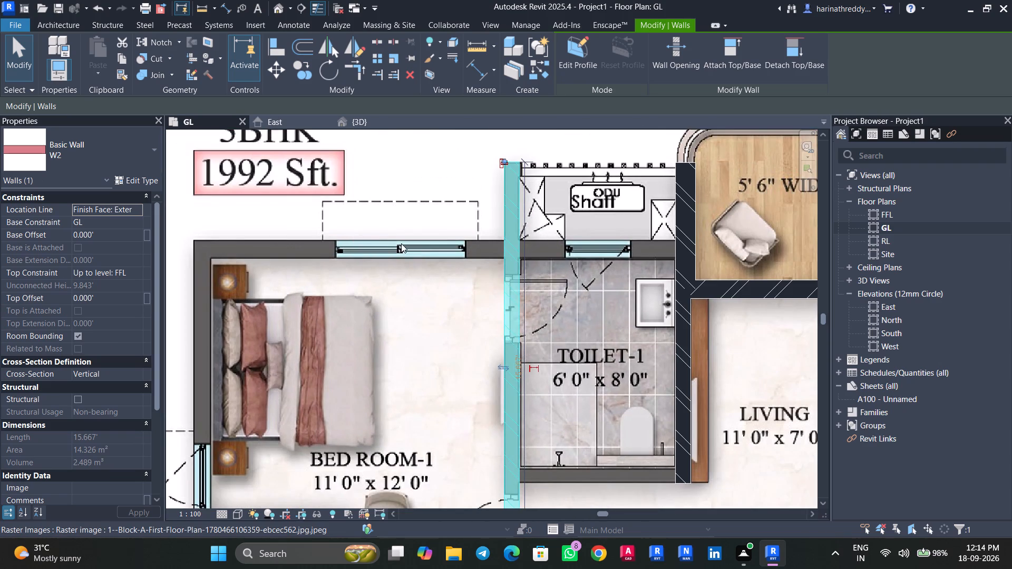
pyautogui.scroll(10, 490, 222)
pyautogui.moveTo(579, 227); pyautogui.dragTo(543, 429, button='middle')
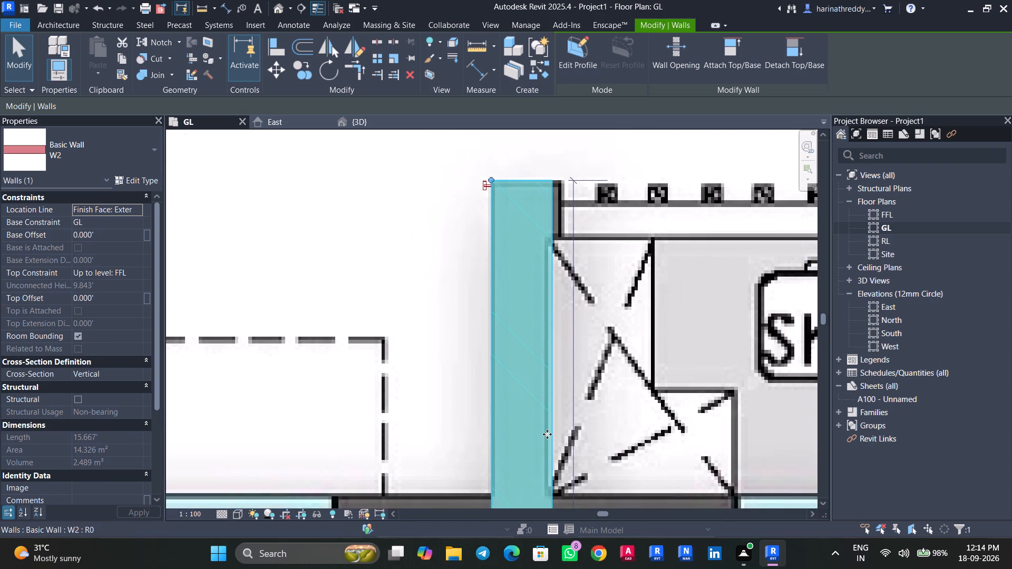
pyautogui.press('Left')
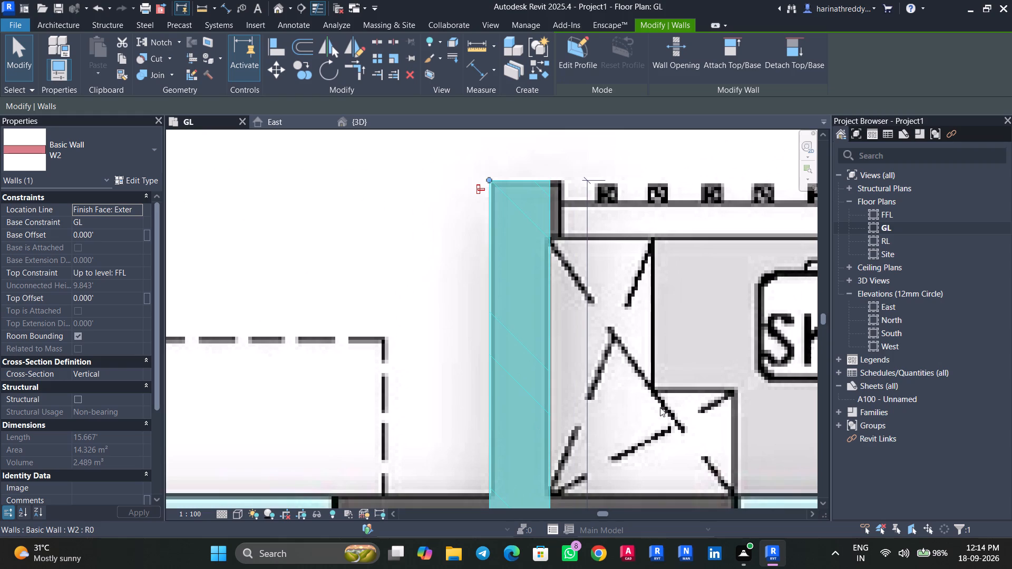
pyautogui.scroll(-4, 664, 397)
pyautogui.moveTo(617, 383); pyautogui.dragTo(534, 278, button='middle')
pyautogui.press('Escape')
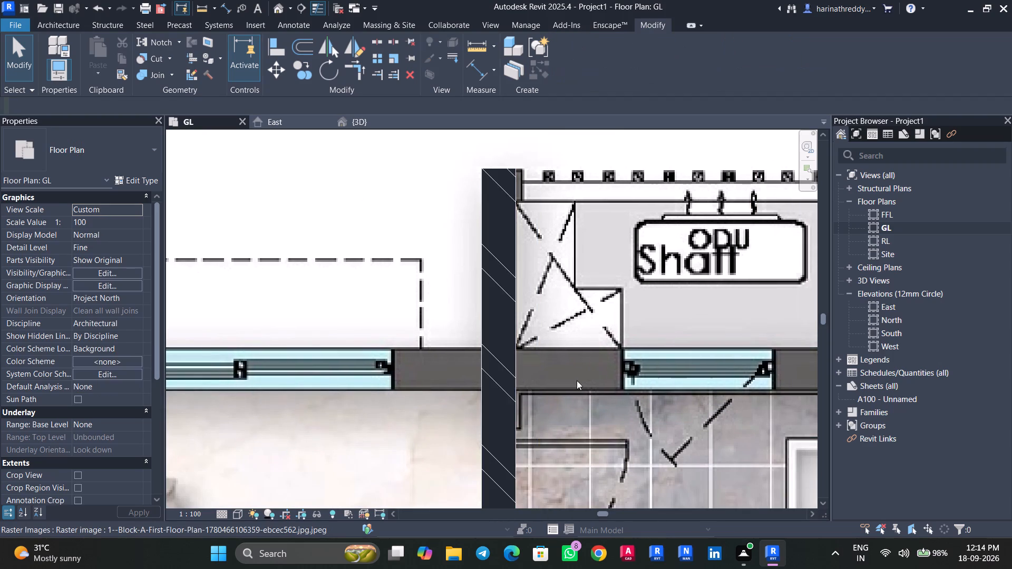
# Draw a W5 wall about 18.71 ft long from the Shaft's balcony-side W2 wall across TOILET-1 and BED ROOM-1 to BED ROOM-1's outer corner.
pyautogui.moveTo(577, 380); pyautogui.dragTo(413, 398, button='middle')
pyautogui.write('WA')
pyautogui.click(112, 150)
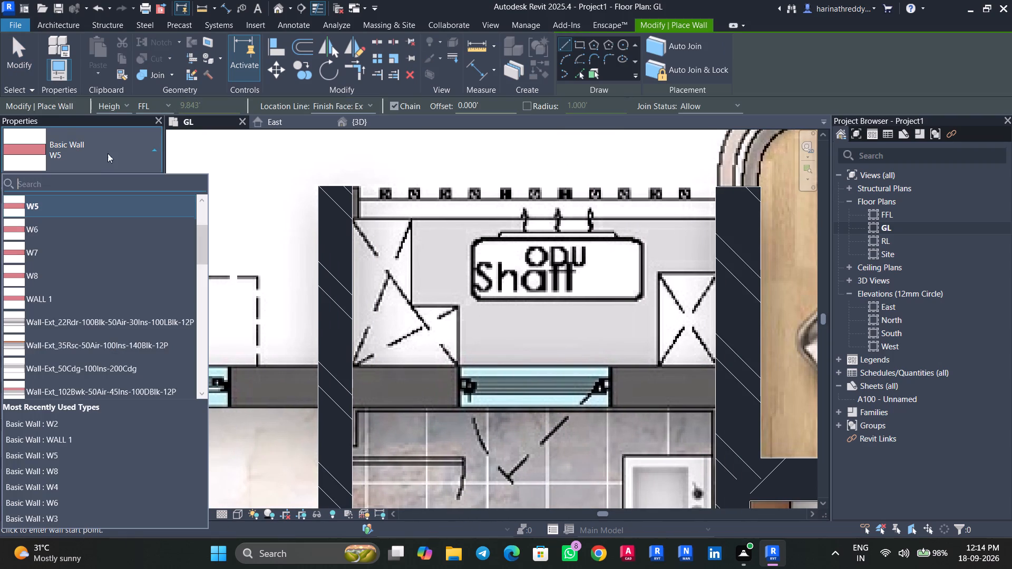
pyautogui.scroll(2, 71, 249)
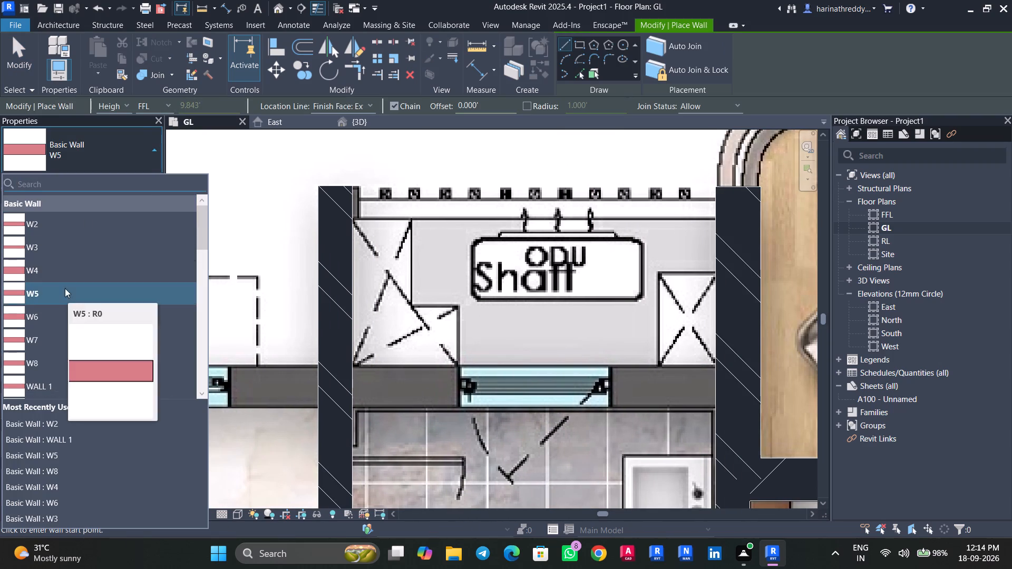
pyautogui.click(65, 288)
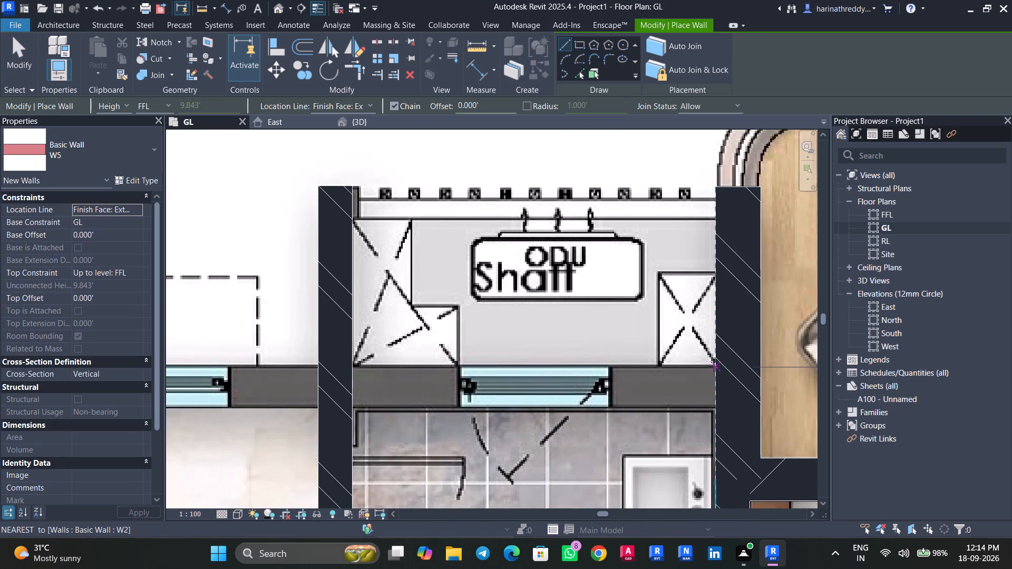
pyautogui.click(714, 366)
pyautogui.press('space')
pyautogui.moveTo(529, 361); pyautogui.dragTo(736, 367, button='middle')
pyautogui.moveTo(482, 378); pyautogui.dragTo(677, 367, button='middle')
pyautogui.moveTo(547, 359); pyautogui.dragTo(547, 360, button='middle')
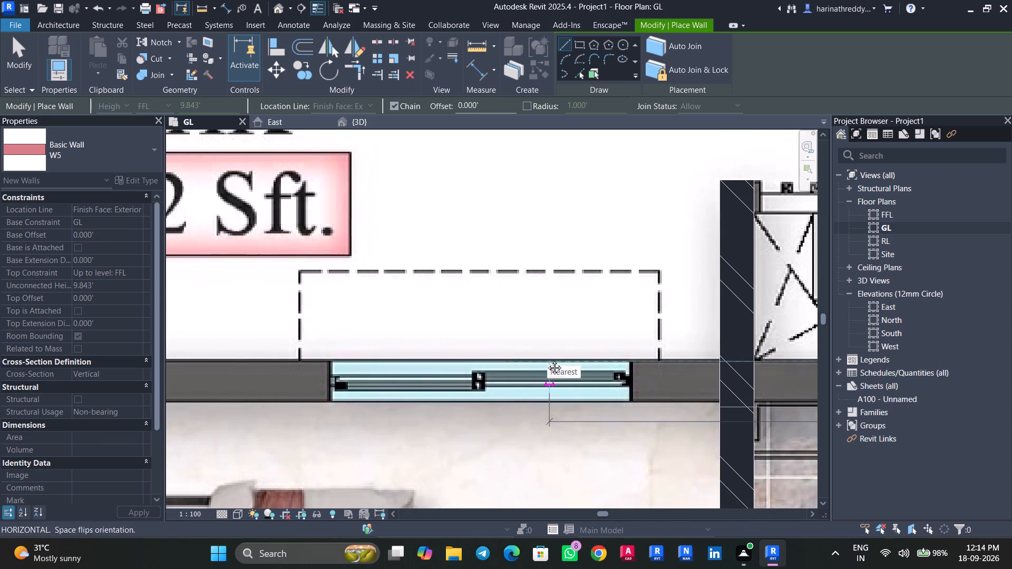
pyautogui.moveTo(547, 360); pyautogui.dragTo(707, 365, button='middle')
pyautogui.moveTo(513, 362); pyautogui.dragTo(753, 367, button='middle')
pyautogui.moveTo(560, 364); pyautogui.dragTo(728, 367, button='middle')
pyautogui.scroll(2, 567, 388)
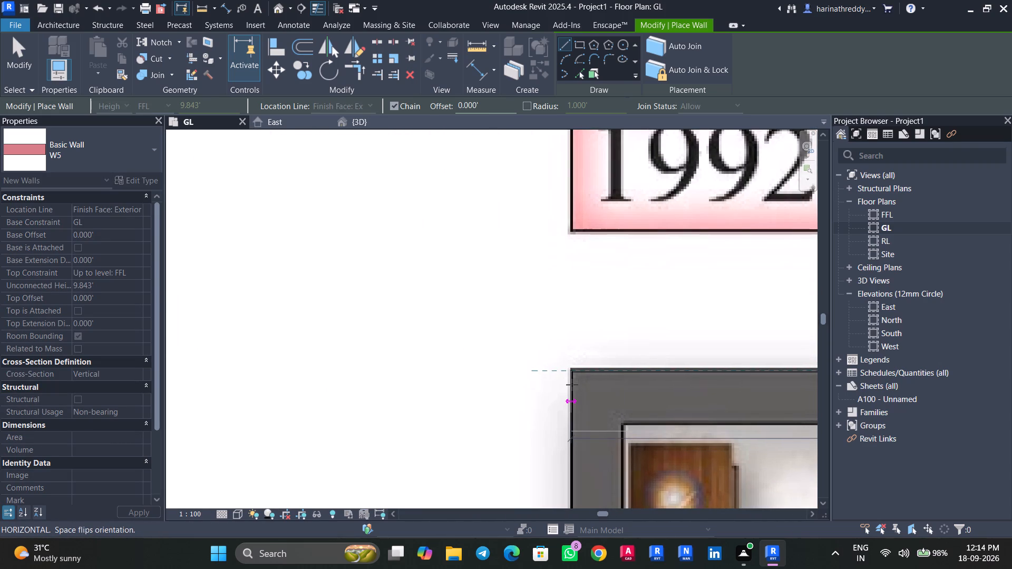
pyautogui.click(572, 385)
pyautogui.press('Escape')
pyautogui.press('Escape')
# Nudge the new W5 wall above BED ROOM-1 slightly up to match the plan image.
pyautogui.click(630, 395)
pyautogui.moveTo(630, 390); pyautogui.dragTo(258, 388, button='middle')
pyautogui.scroll(1, 258, 388)
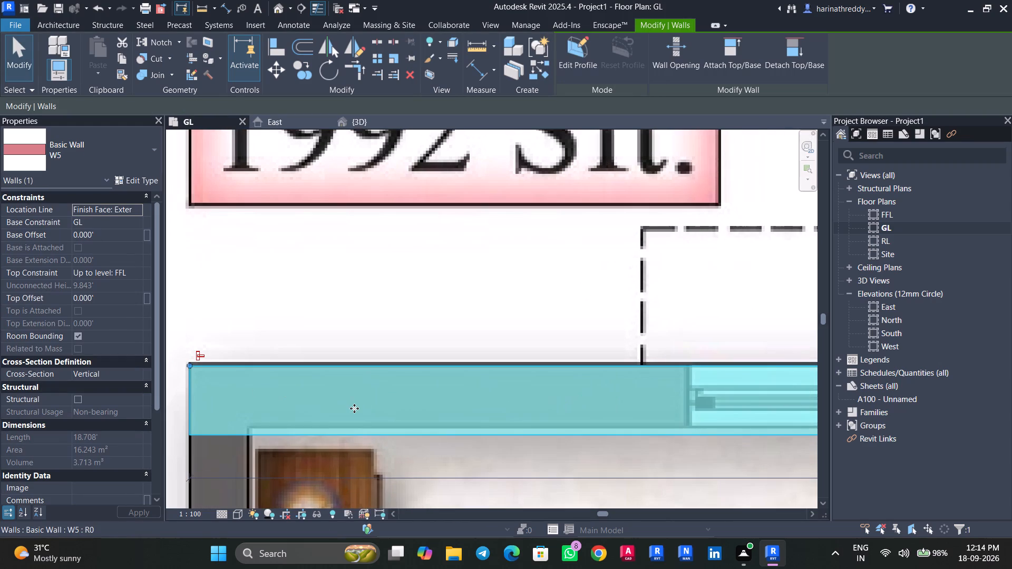
pyautogui.press('Up')
pyautogui.moveTo(353, 414); pyautogui.dragTo(0, 460, button='middle')
pyautogui.scroll(-2, 527, 424)
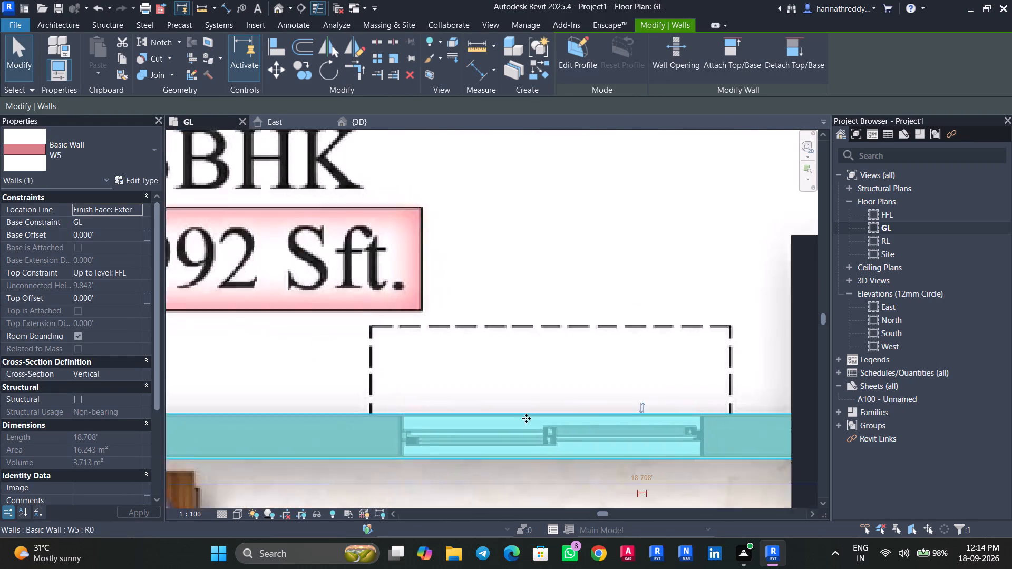
pyautogui.scroll(-6, 526, 418)
pyautogui.press('Escape')
# Examine the crossing of the W5 and W2 walls at the corner between BED ROOM-1, TOILET-1 and the Shaft.
pyautogui.click(668, 438)
pyautogui.moveTo(687, 445); pyautogui.dragTo(600, 403, button='middle')
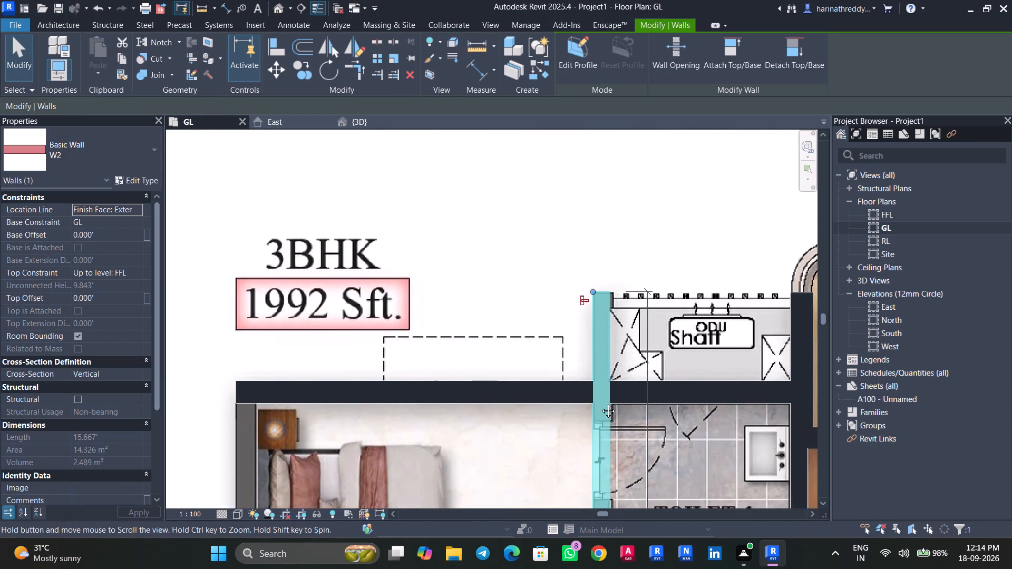
pyautogui.moveTo(600, 403); pyautogui.dragTo(600, 403, button='middle')
pyautogui.scroll(5, 600, 400)
pyautogui.scroll(3, 575, 436)
pyautogui.press('Escape')
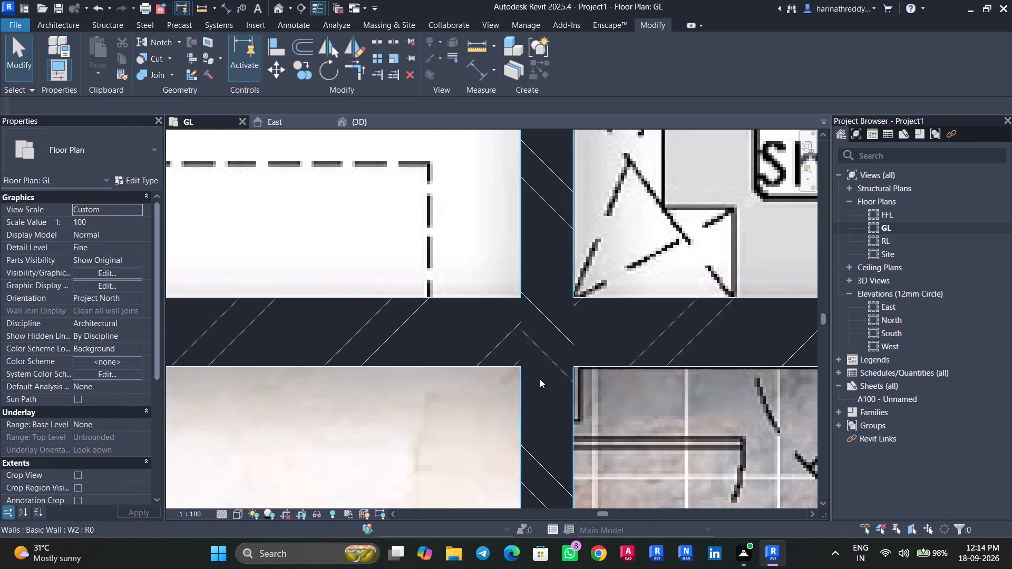
pyautogui.click(537, 375)
pyautogui.press('Escape')
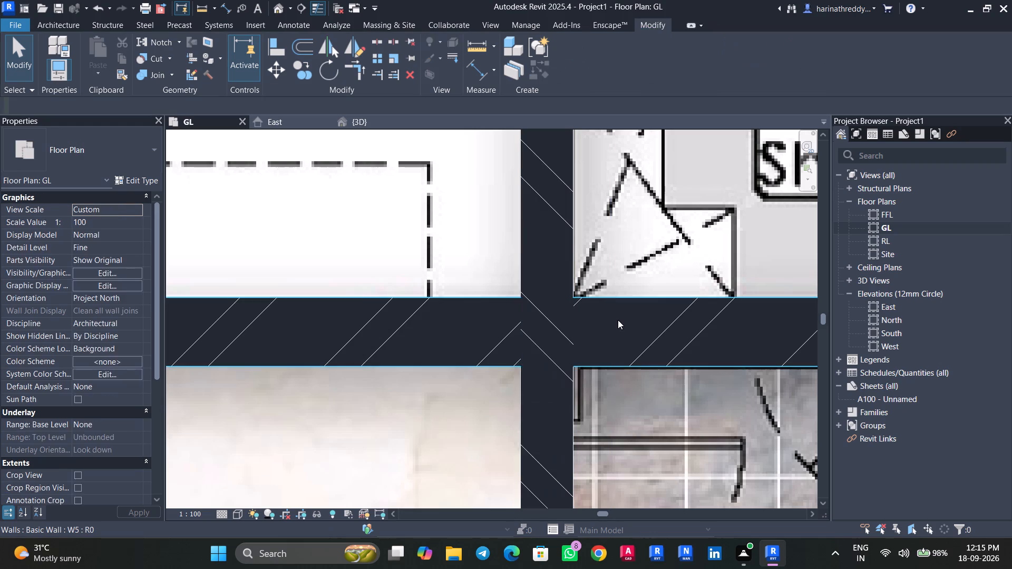
pyautogui.click(618, 320)
pyautogui.scroll(-4, 634, 381)
pyautogui.press('Escape')
pyautogui.click(629, 360)
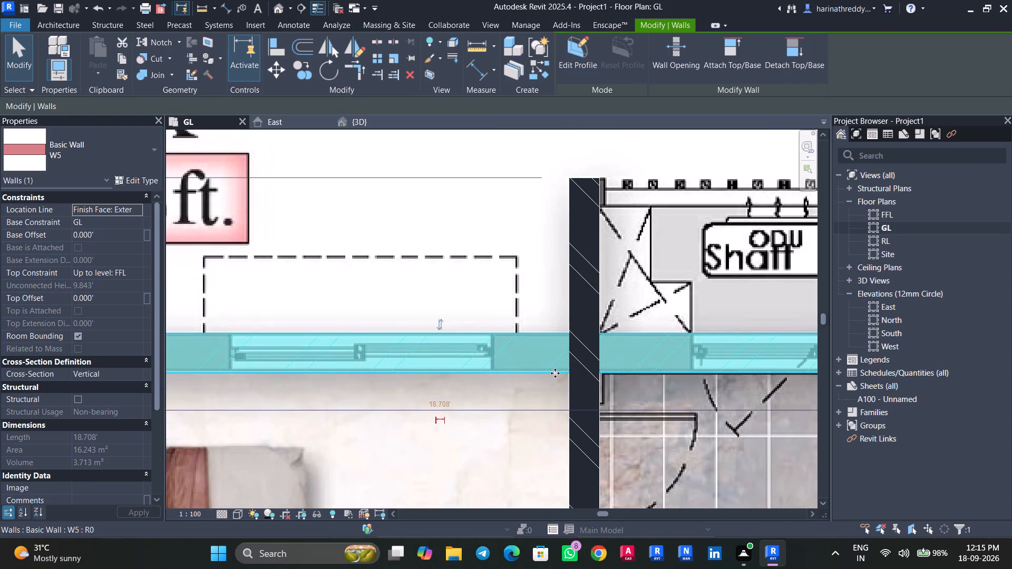
pyautogui.scroll(4, 530, 365)
pyautogui.press('Escape')
pyautogui.click(628, 354)
pyautogui.scroll(-3, 628, 354)
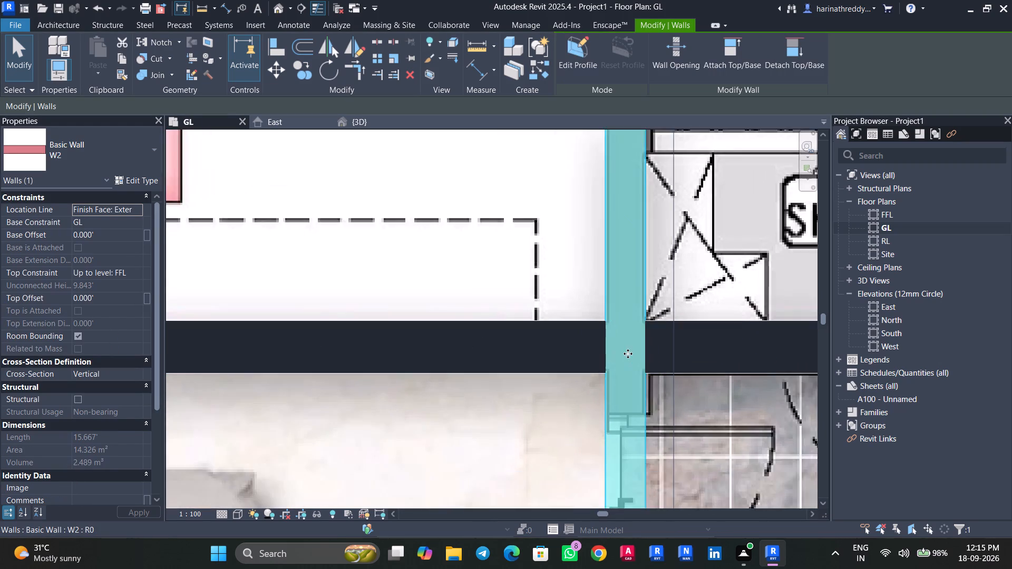
pyautogui.scroll(-3, 628, 354)
pyautogui.moveTo(641, 299); pyautogui.dragTo(645, 385, button='middle')
pyautogui.moveTo(526, 394); pyautogui.dragTo(567, 315, button='middle')
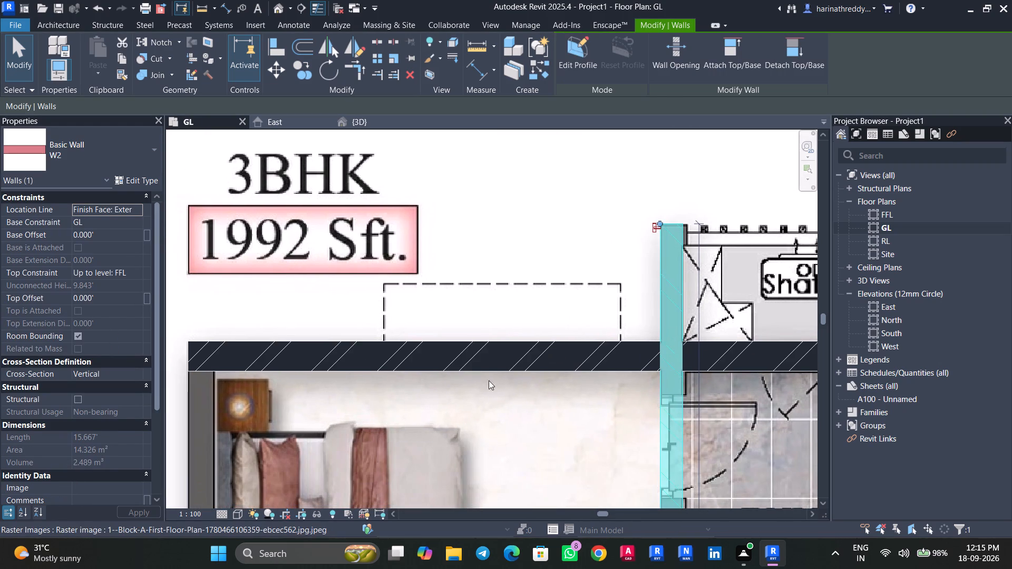
pyautogui.press('Escape')
# Draw a W5 wall about 34.63 ft long from BED ROOM-1's outer corner past M.TOILET to M.BED ROOM's far outer corner.
pyautogui.click(491, 360)
pyautogui.moveTo(395, 414); pyautogui.dragTo(602, 261, button='middle')
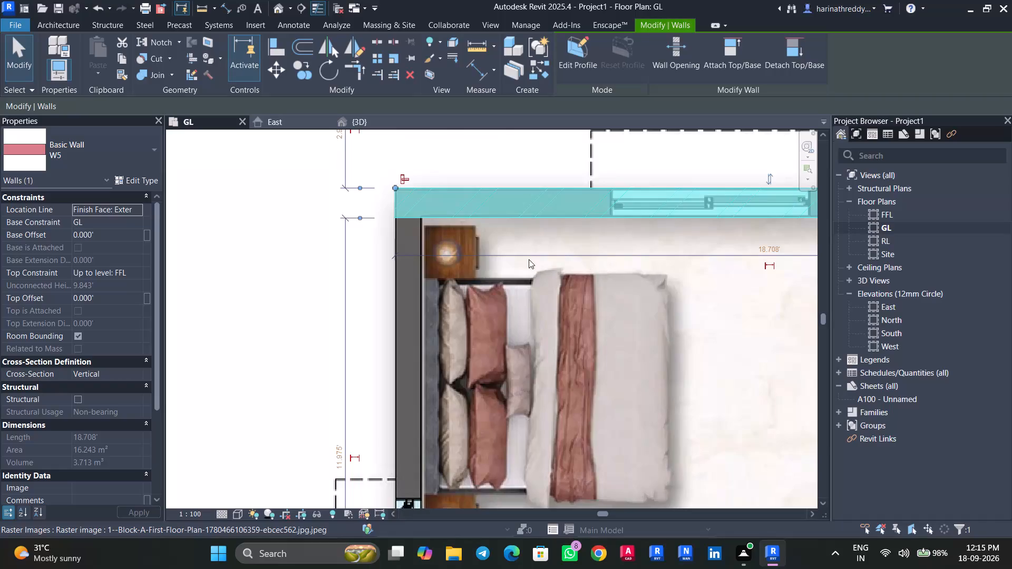
pyautogui.press('c')
pyautogui.press('s')
pyautogui.click(396, 214)
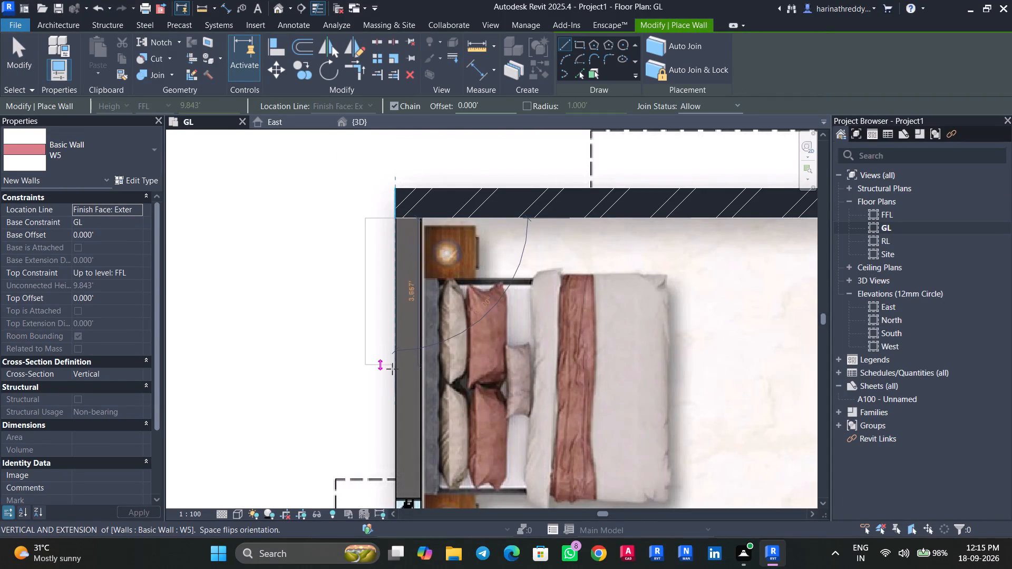
pyautogui.press('space')
pyautogui.moveTo(393, 369); pyautogui.dragTo(444, 164, button='middle')
pyautogui.moveTo(450, 309); pyautogui.dragTo(451, 159, button='middle')
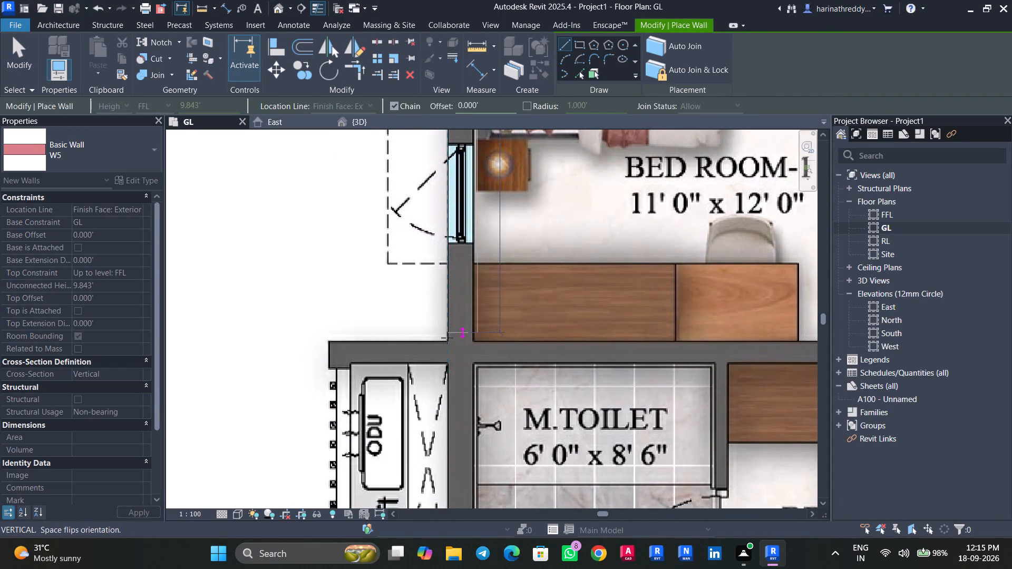
pyautogui.moveTo(446, 341); pyautogui.dragTo(446, 213, button='middle')
pyautogui.moveTo(450, 329); pyautogui.dragTo(451, 212, button='middle')
pyautogui.moveTo(437, 331); pyautogui.dragTo(450, 256, button='middle')
pyautogui.moveTo(447, 323); pyautogui.dragTo(447, 246, button='middle')
pyautogui.moveTo(451, 339); pyautogui.dragTo(458, 306, button='middle')
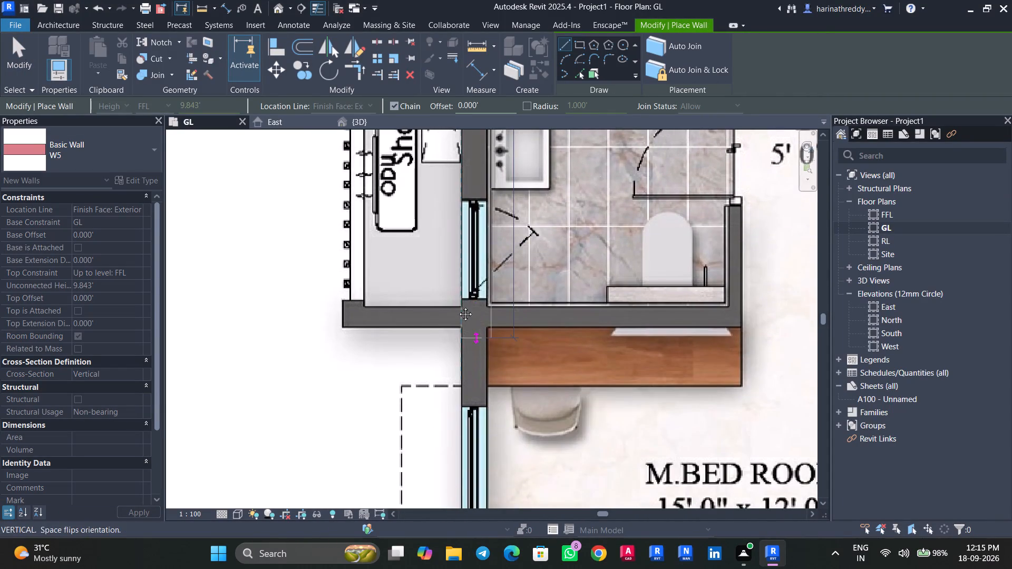
pyautogui.moveTo(458, 306); pyautogui.dragTo(459, 189, button='middle')
pyautogui.scroll(1, 459, 203)
pyautogui.moveTo(464, 344); pyautogui.dragTo(464, 212, button='middle')
pyautogui.moveTo(464, 344); pyautogui.dragTo(466, 204, button='middle')
pyautogui.moveTo(468, 343); pyautogui.dragTo(475, 384, button='middle')
pyautogui.scroll(7, 439, 237)
pyautogui.scroll(11, 455, 317)
pyautogui.scroll(4, 416, 344)
pyautogui.scroll(-1, 416, 344)
pyautogui.scroll(1, 416, 344)
pyautogui.moveTo(404, 401); pyautogui.dragTo(405, 312, button='middle')
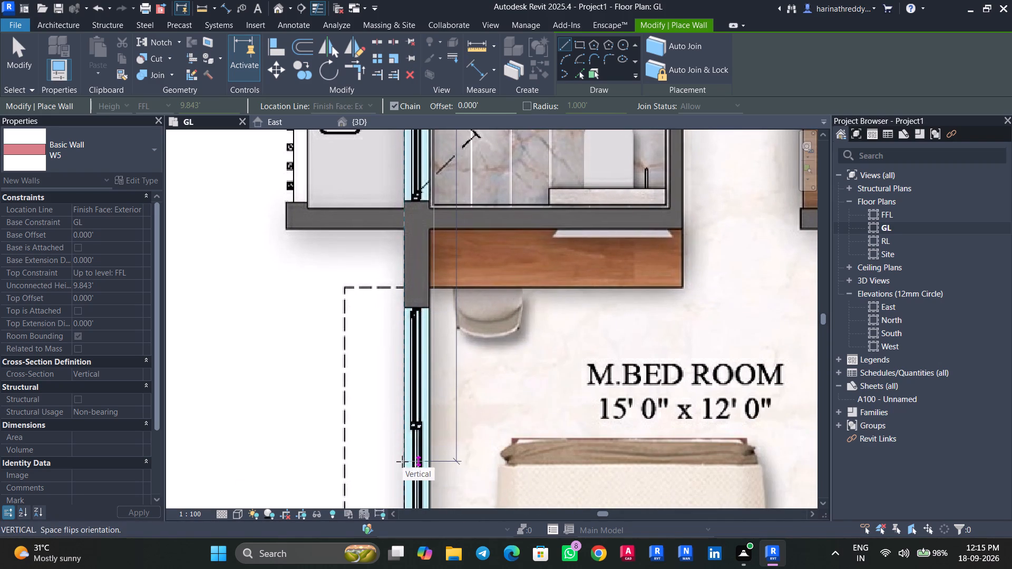
pyautogui.moveTo(402, 462); pyautogui.dragTo(412, 289, button='middle')
pyautogui.moveTo(405, 453); pyautogui.dragTo(404, 262, button='middle')
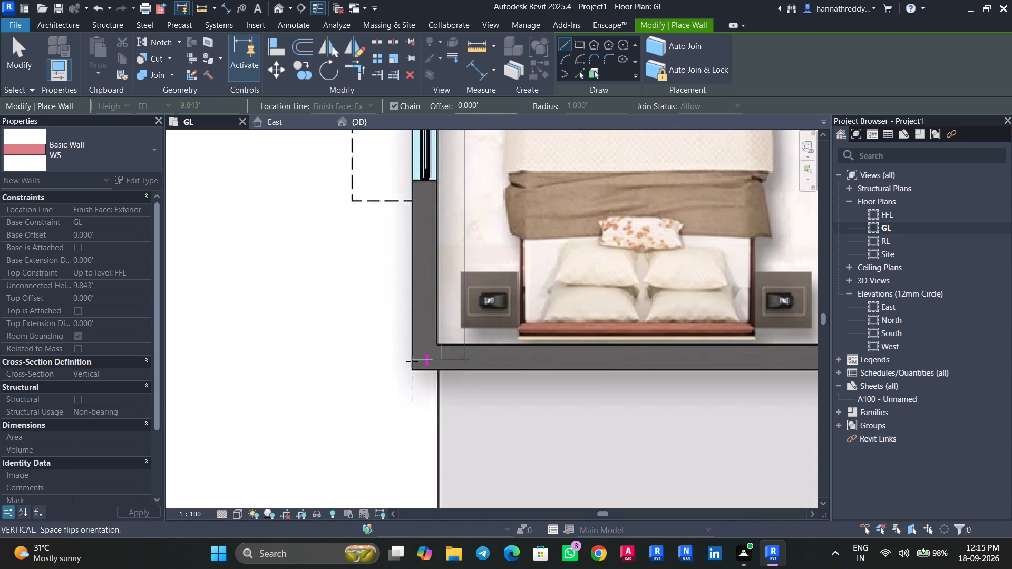
pyautogui.click(414, 369)
pyautogui.press('Escape')
pyautogui.press('Escape')
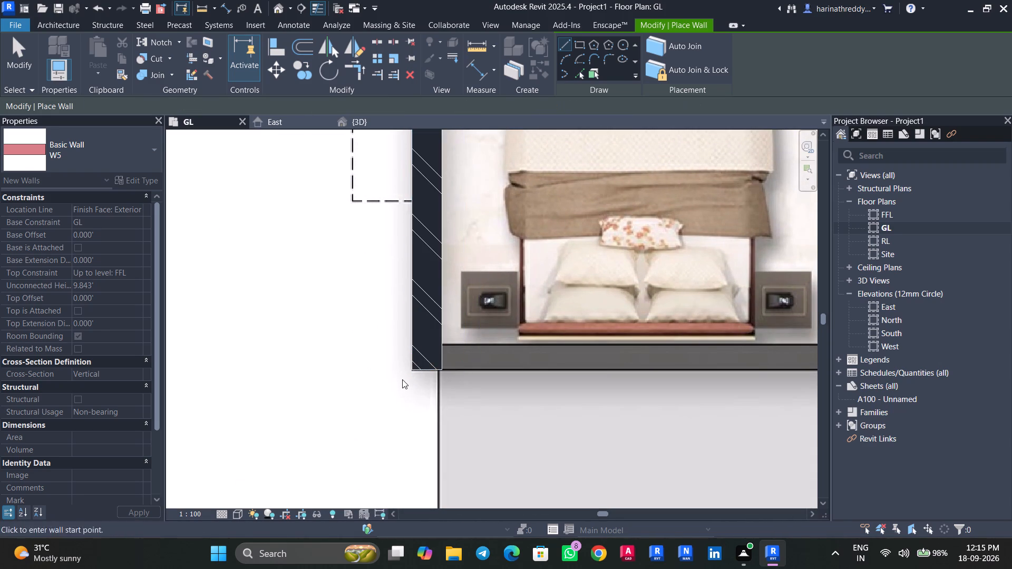
# Nudge the new W5 outer wall beside M.TOILET slightly left to match the plan image.
pyautogui.scroll(-18, 401, 380)
pyautogui.scroll(6, 486, 272)
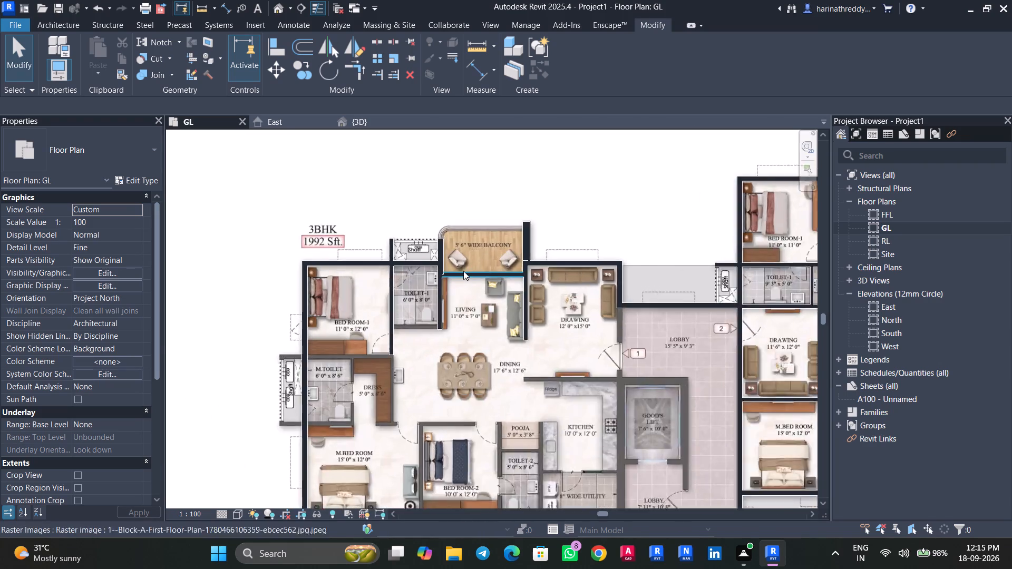
pyautogui.scroll(4, 463, 271)
pyautogui.click(382, 252)
pyautogui.scroll(4, 376, 272)
pyautogui.press('Escape')
pyautogui.scroll(-8, 368, 308)
pyautogui.moveTo(372, 310); pyautogui.dragTo(447, 205, button='middle')
pyautogui.scroll(5, 387, 300)
pyautogui.click(297, 336)
pyautogui.scroll(7, 293, 337)
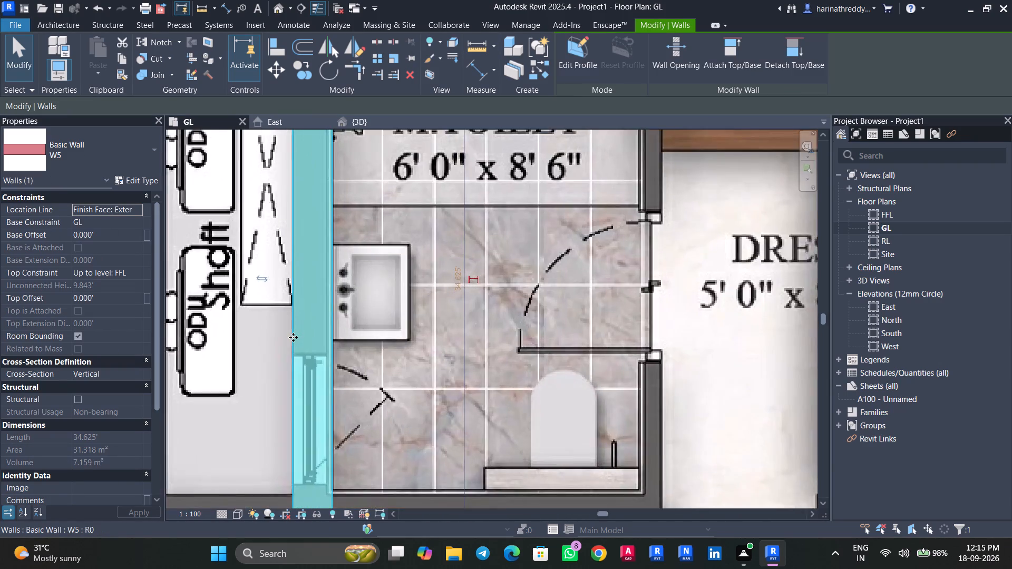
pyautogui.scroll(5, 293, 337)
pyautogui.press('Left')
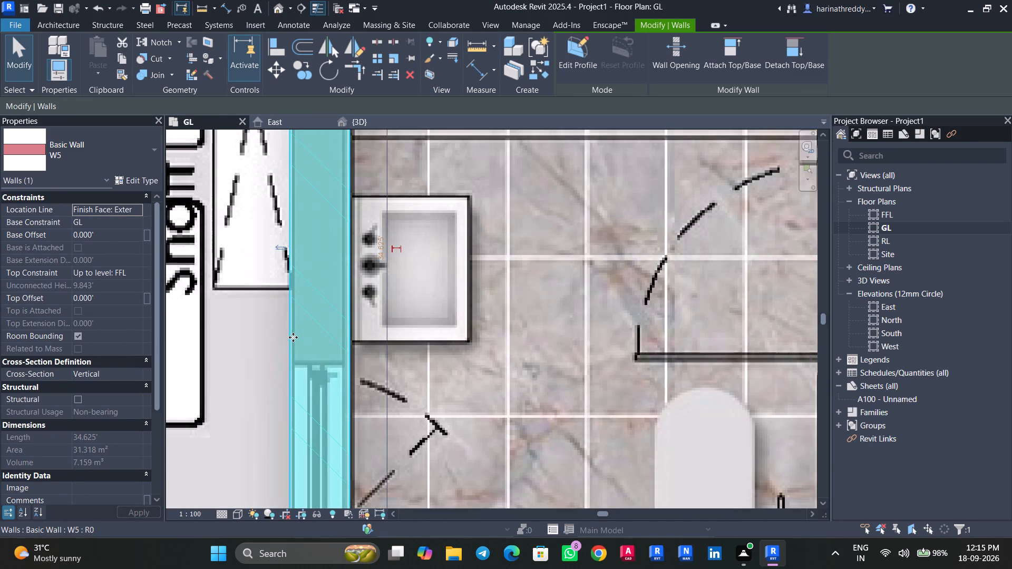
pyautogui.scroll(-8, 291, 336)
pyautogui.moveTo(383, 304); pyautogui.dragTo(435, 485, button='middle')
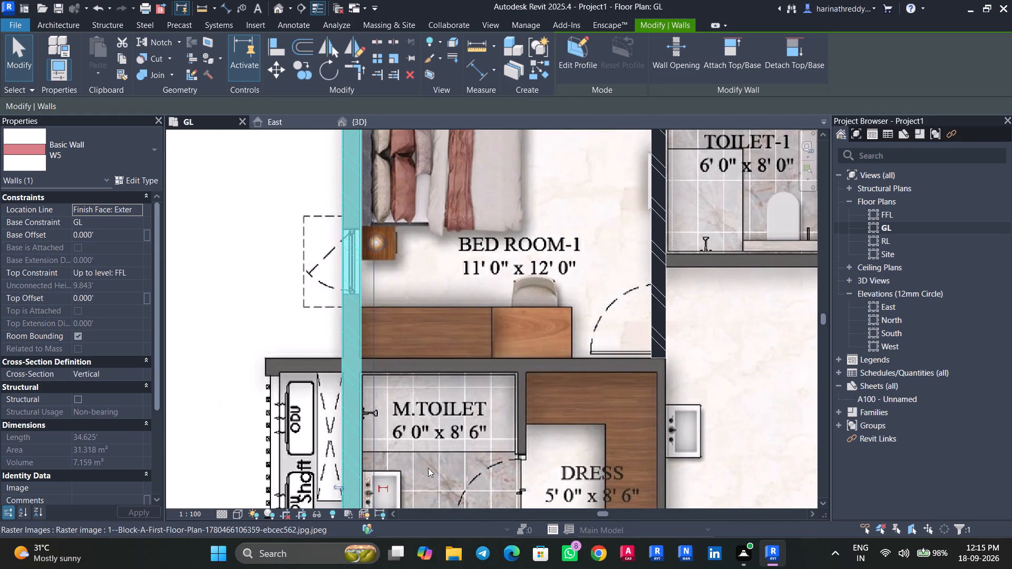
pyautogui.press('Escape')
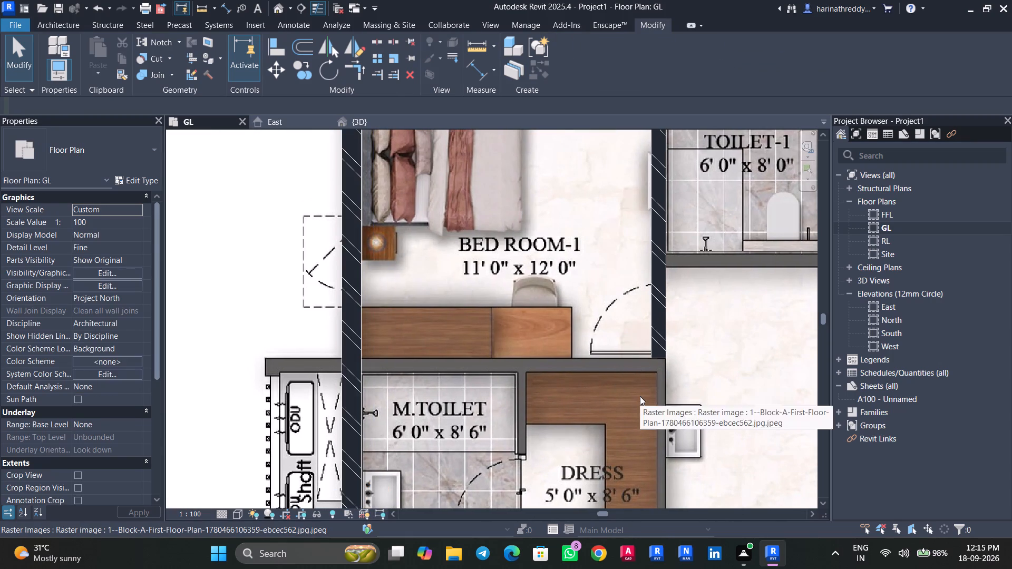
# Draw a W5 wall about 42.13 ft long from M.BED ROOM's outer corner along BED ROOM-2 and TOILET-2 to the utility's LOBBY-side wall.
pyautogui.scroll(-7, 640, 396)
pyautogui.moveTo(614, 416); pyautogui.dragTo(578, 316, button='middle')
pyautogui.middleClick(565, 292)
pyautogui.moveTo(548, 421); pyautogui.dragTo(497, 276, button='middle')
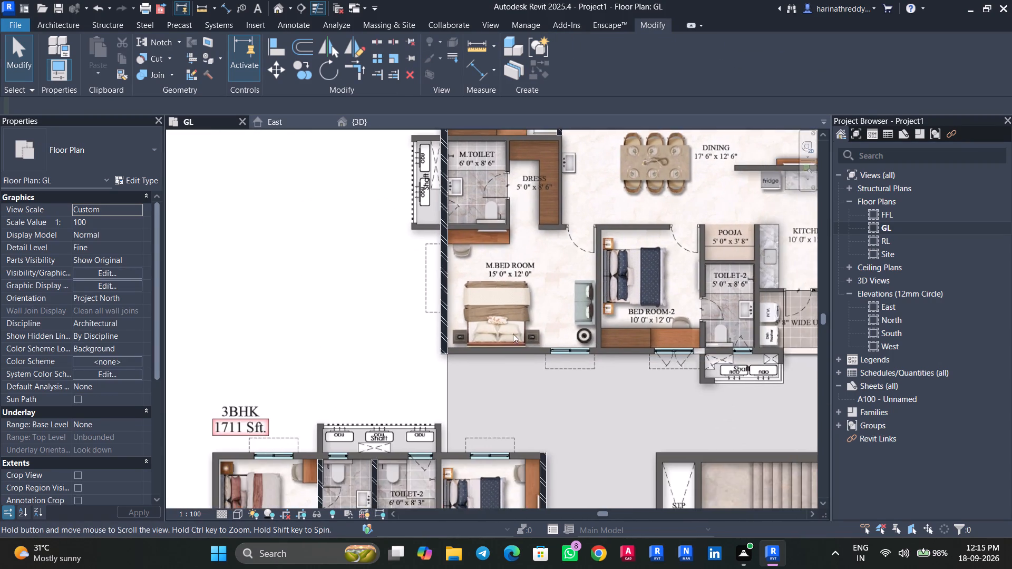
pyautogui.scroll(5, 514, 338)
pyautogui.click(374, 343)
pyautogui.scroll(4, 413, 386)
pyautogui.write('CS')
pyautogui.click(357, 361)
pyautogui.press('space')
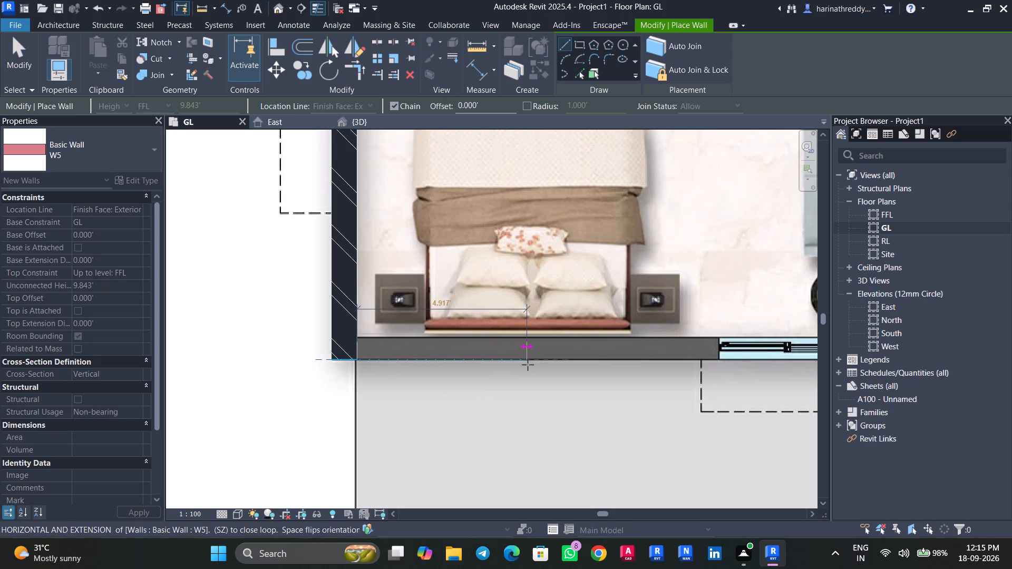
pyautogui.moveTo(528, 365); pyautogui.dragTo(259, 410, button='middle')
pyautogui.moveTo(579, 413); pyautogui.dragTo(333, 436, button='middle')
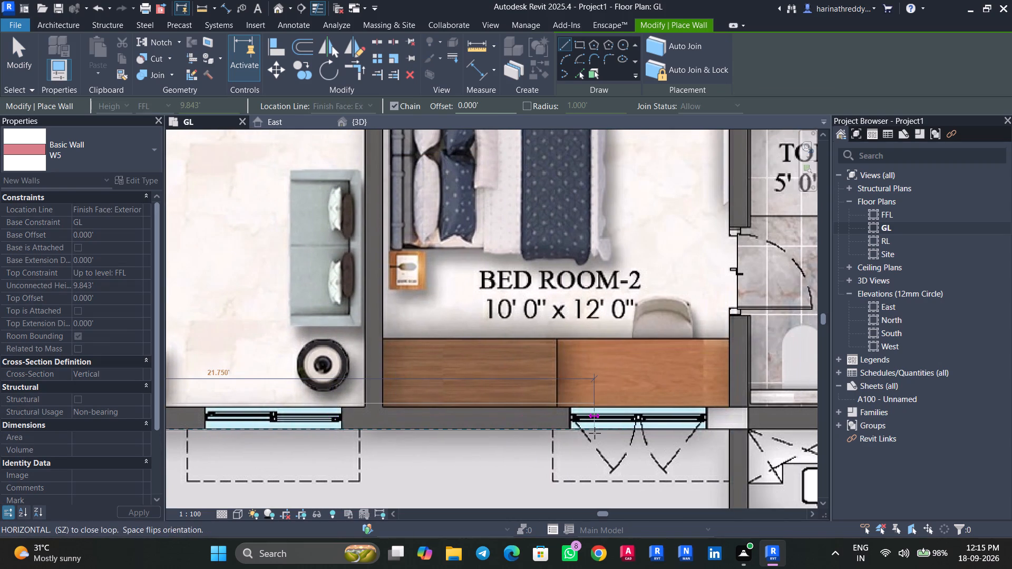
pyautogui.moveTo(595, 433); pyautogui.dragTo(324, 446, button='middle')
pyautogui.moveTo(574, 446); pyautogui.dragTo(385, 439, button='middle')
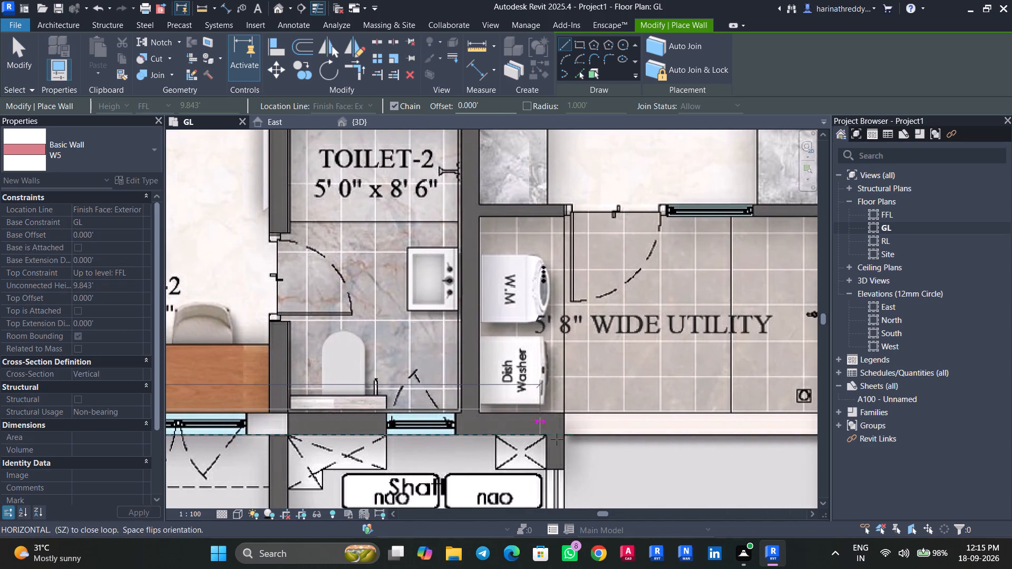
pyautogui.moveTo(562, 439); pyautogui.dragTo(314, 439, button='middle')
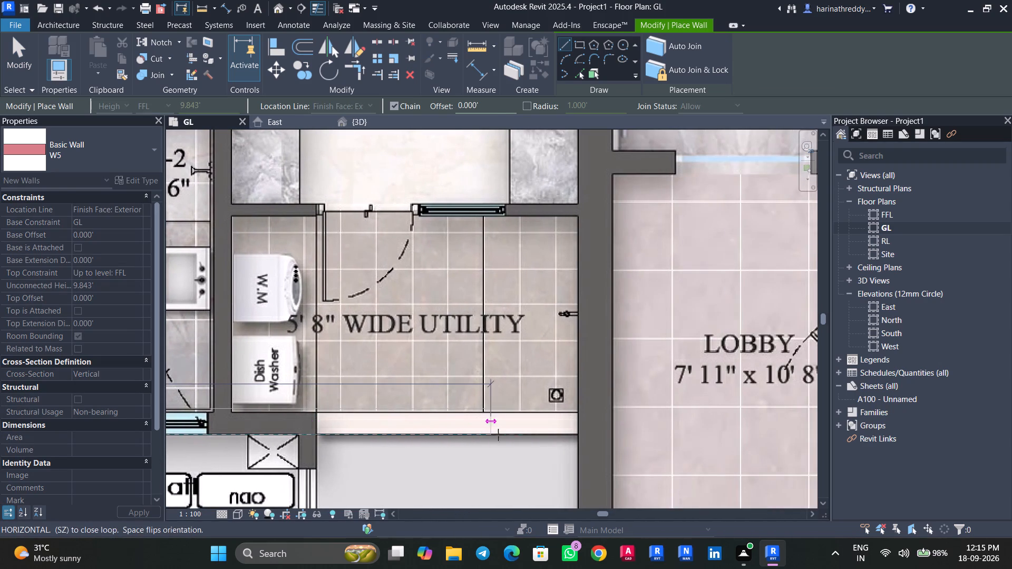
pyautogui.click(576, 436)
pyautogui.press('Escape')
pyautogui.press('Escape')
# Change the new wall below M.BED ROOM, BED ROOM-2 and the utility to W2 and nudge it vertically onto the plan image's wall.
pyautogui.click(216, 429)
pyautogui.scroll(5, 216, 429)
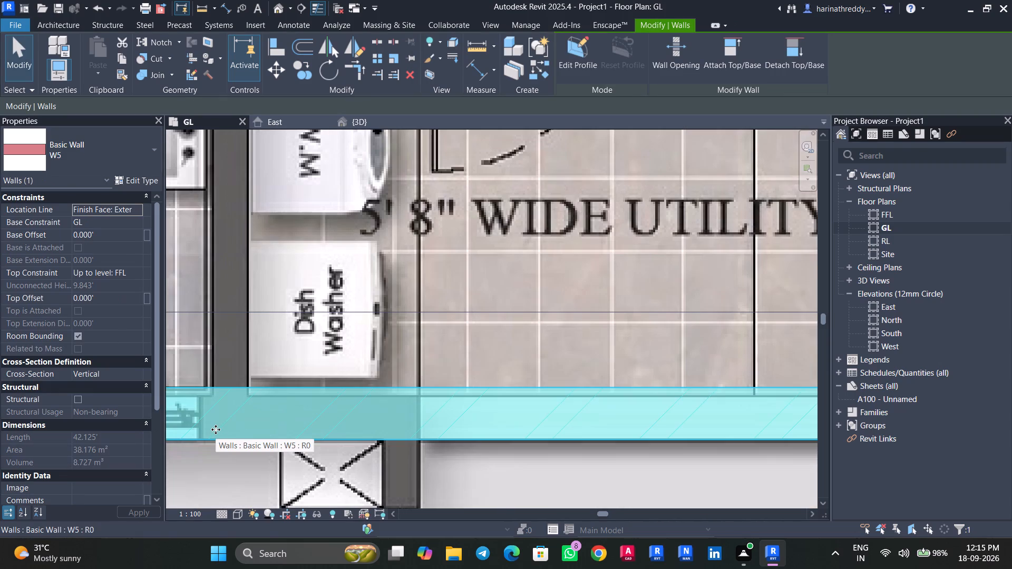
pyautogui.press('Down')
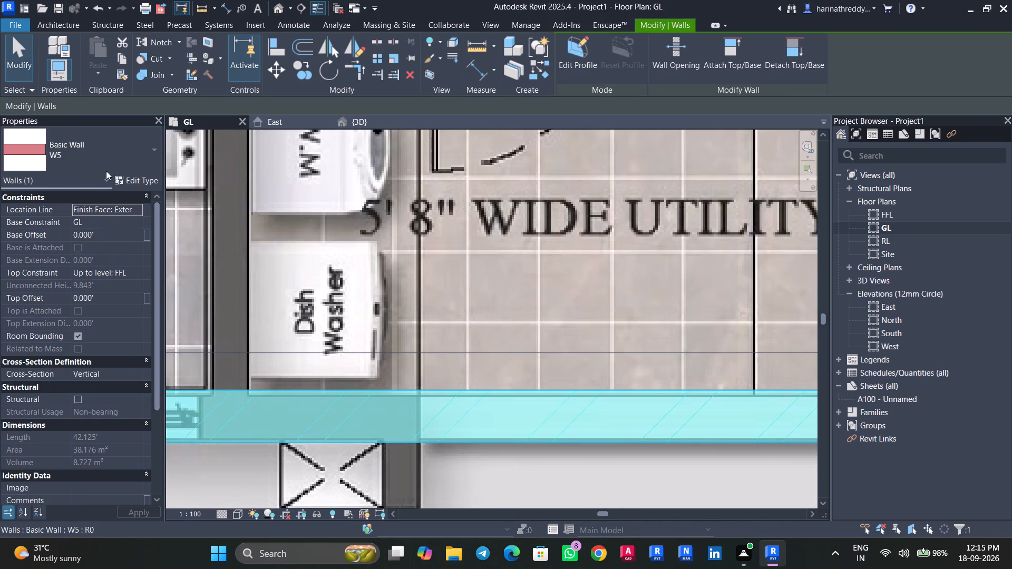
pyautogui.click(101, 158)
pyautogui.scroll(4, 72, 246)
pyautogui.click(71, 224)
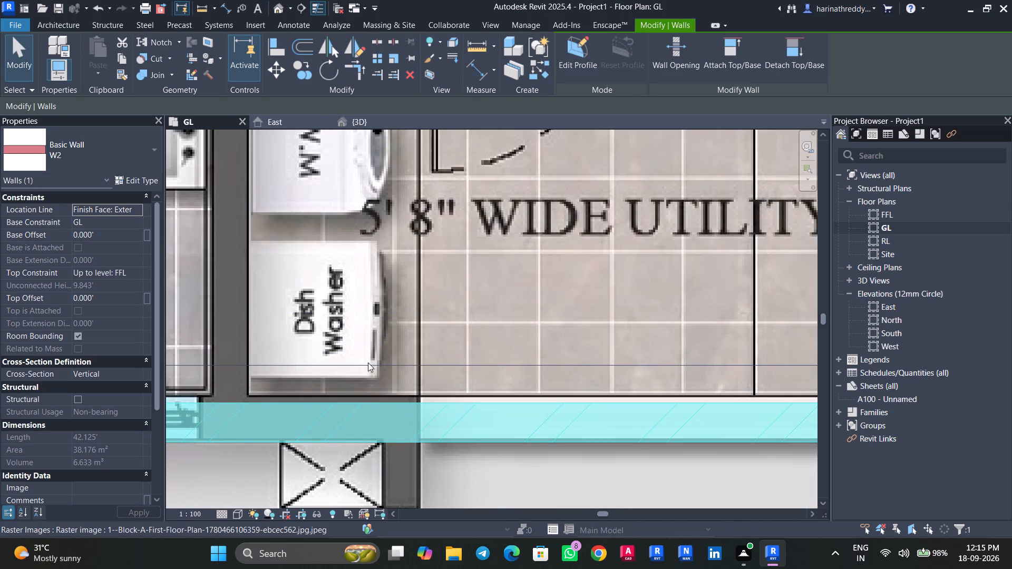
pyautogui.press('Up')
pyautogui.press('Up')
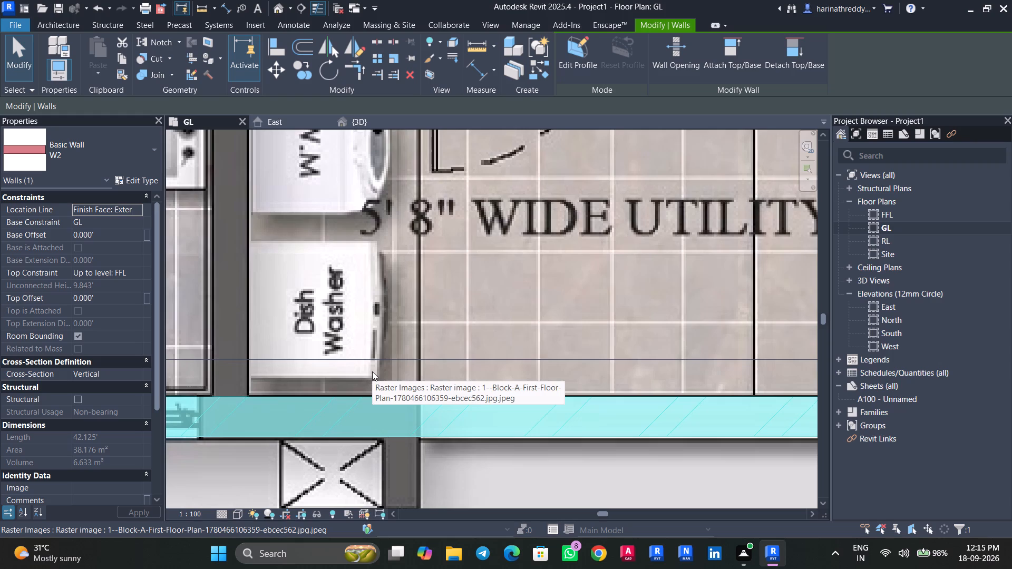
# Examine the W2 wall's alignment with the plan image from M.BED ROOM's outer corner to the utility's far end.
pyautogui.scroll(-11, 372, 371)
pyautogui.moveTo(380, 370); pyautogui.dragTo(872, 419, button='middle')
pyautogui.scroll(12, 490, 509)
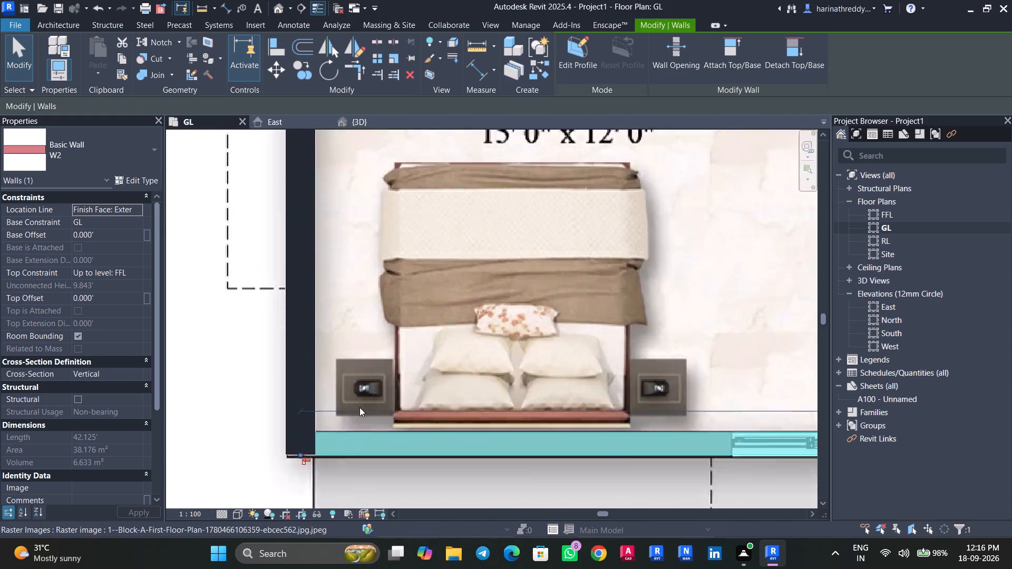
pyautogui.scroll(2, 359, 407)
pyautogui.moveTo(374, 429); pyautogui.dragTo(294, 319, button='middle')
pyautogui.moveTo(486, 409); pyautogui.dragTo(20, 396, button='middle')
pyautogui.moveTo(408, 421); pyautogui.dragTo(131, 421, button='middle')
pyautogui.moveTo(561, 429); pyautogui.dragTo(187, 408, button='middle')
pyautogui.moveTo(591, 411); pyautogui.dragTo(126, 425, button='middle')
pyautogui.moveTo(624, 425); pyautogui.dragTo(318, 427, button='middle')
pyautogui.moveTo(546, 417); pyautogui.dragTo(247, 428, button='middle')
pyautogui.moveTo(518, 433); pyautogui.dragTo(176, 433, button='middle')
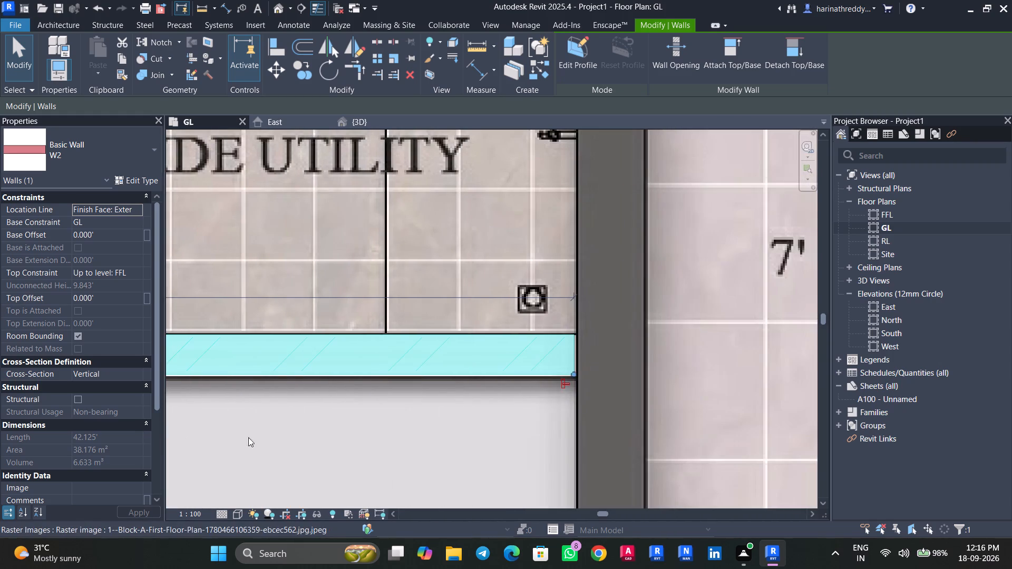
pyautogui.moveTo(470, 437); pyautogui.dragTo(722, 438, button='middle')
pyautogui.press('Escape')
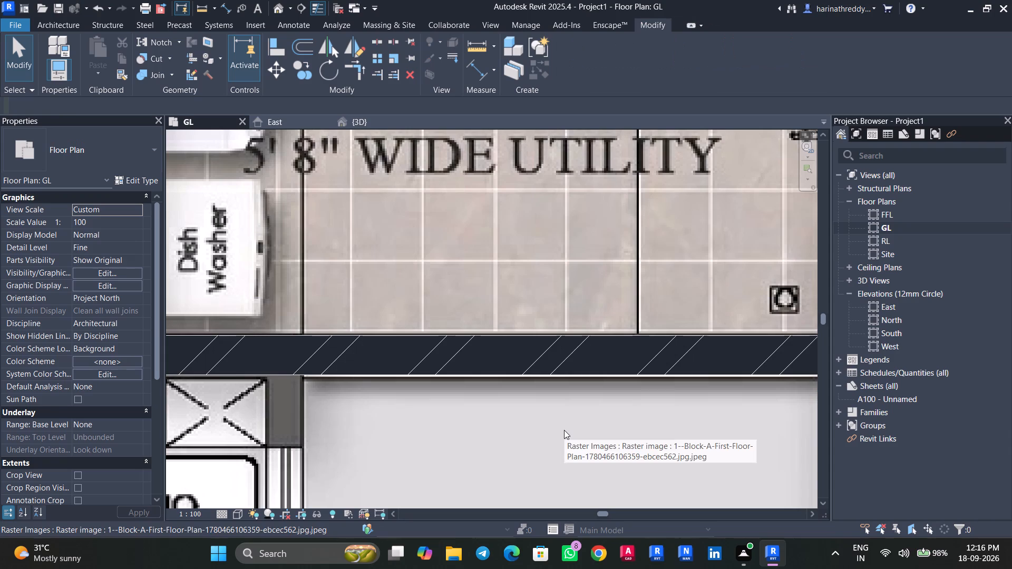
# Split the W2 wall where the open utility edge begins, at the outer edge of the Shaft beside the utility.
pyautogui.write('SL')
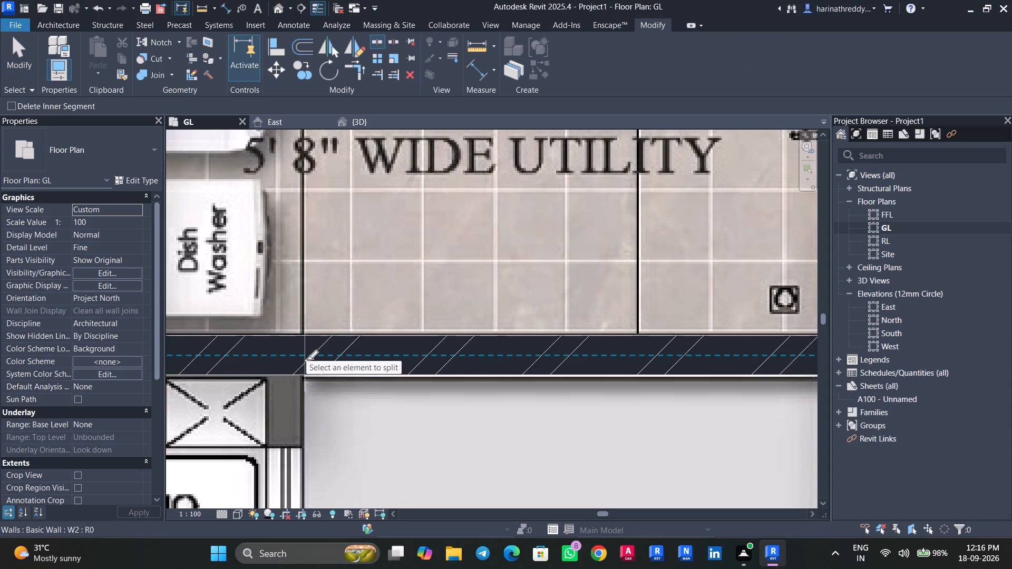
pyautogui.click(306, 360)
pyautogui.moveTo(361, 391); pyautogui.dragTo(134, 381, button='middle')
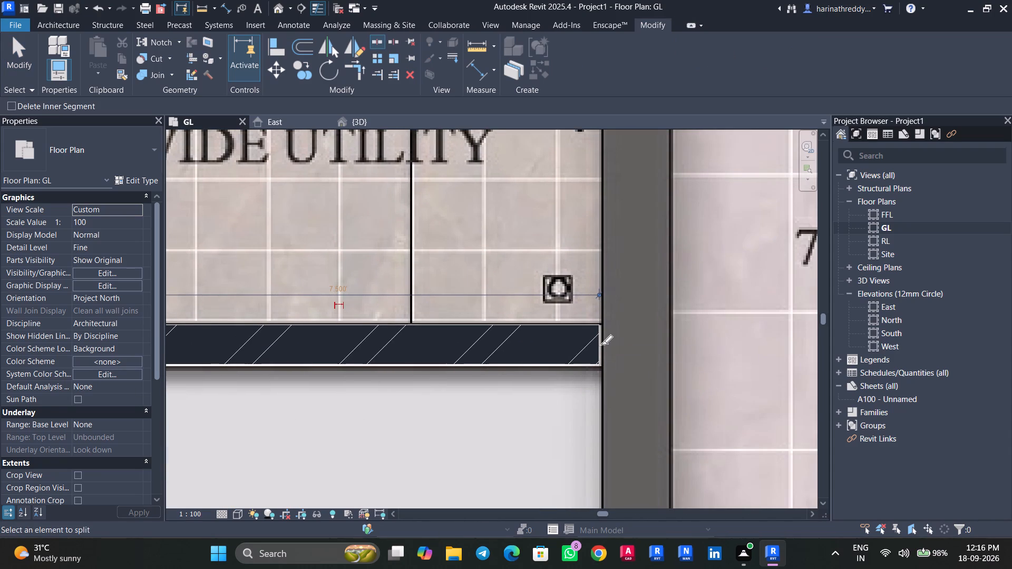
pyautogui.press('Escape')
pyautogui.press('Escape')
pyautogui.press('Escape')
# Set the top offset of the W2 wall segment along the utility's open edge to -6'.
pyautogui.click(518, 358)
pyautogui.scroll(-7, 529, 375)
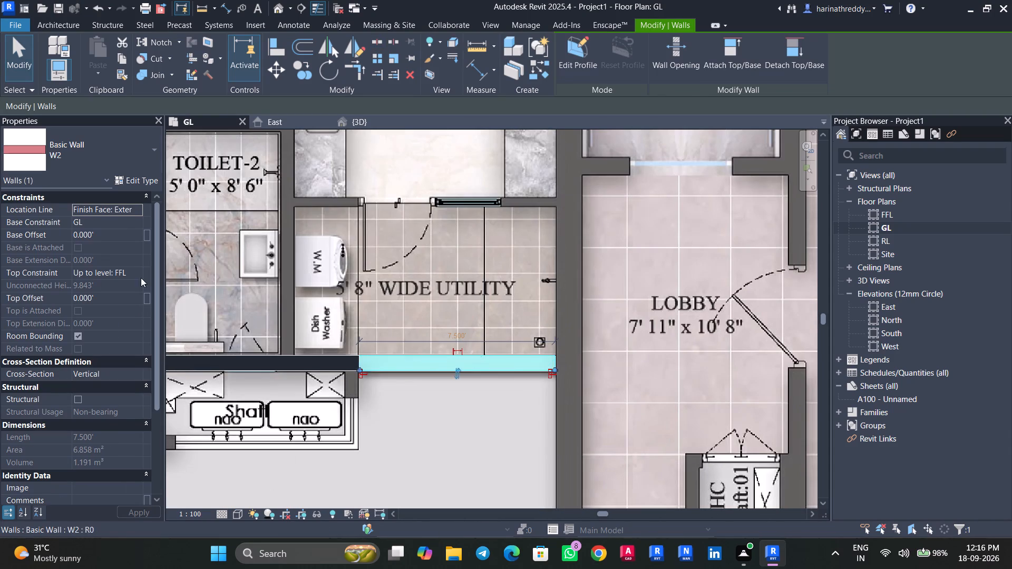
pyautogui.click(116, 299)
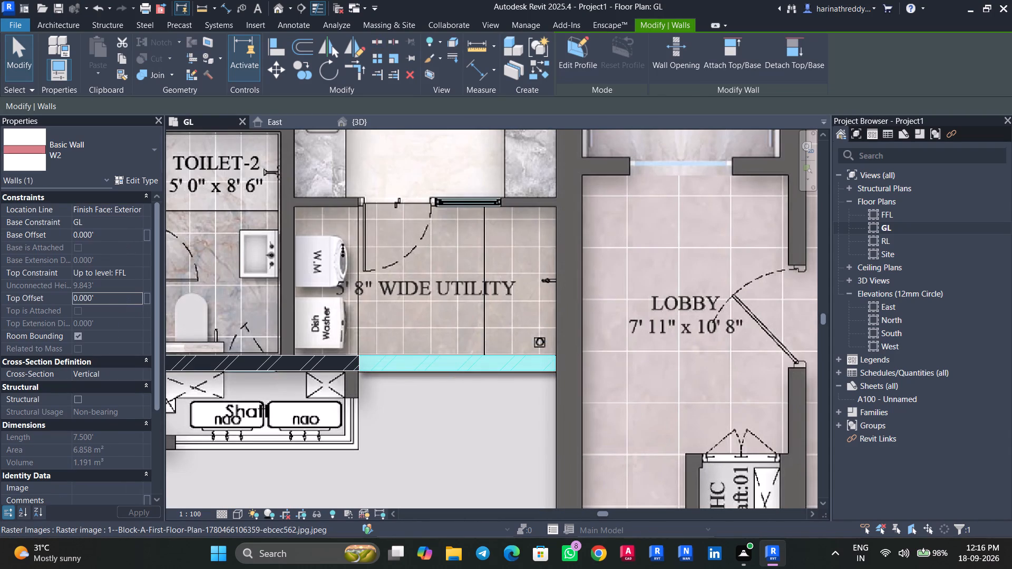
pyautogui.write("-6'")
pyautogui.press('Return')
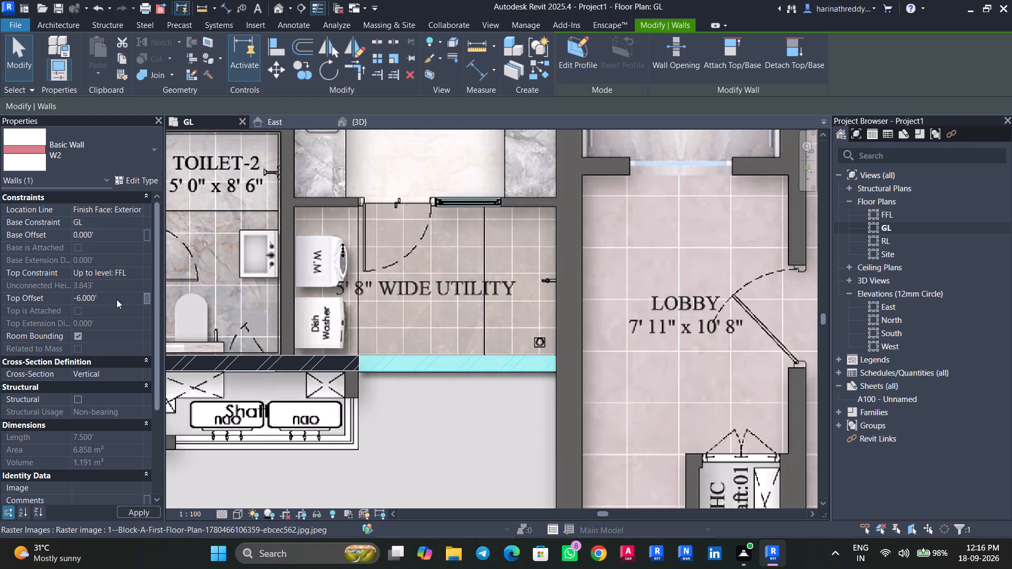
pyautogui.press('Escape')
# Draw a W4 wall from the kitchen's upper corner beside the GOOD'S LIFT, past the utility and LOBBY, to the staircase window corner.
pyautogui.scroll(-3, 577, 338)
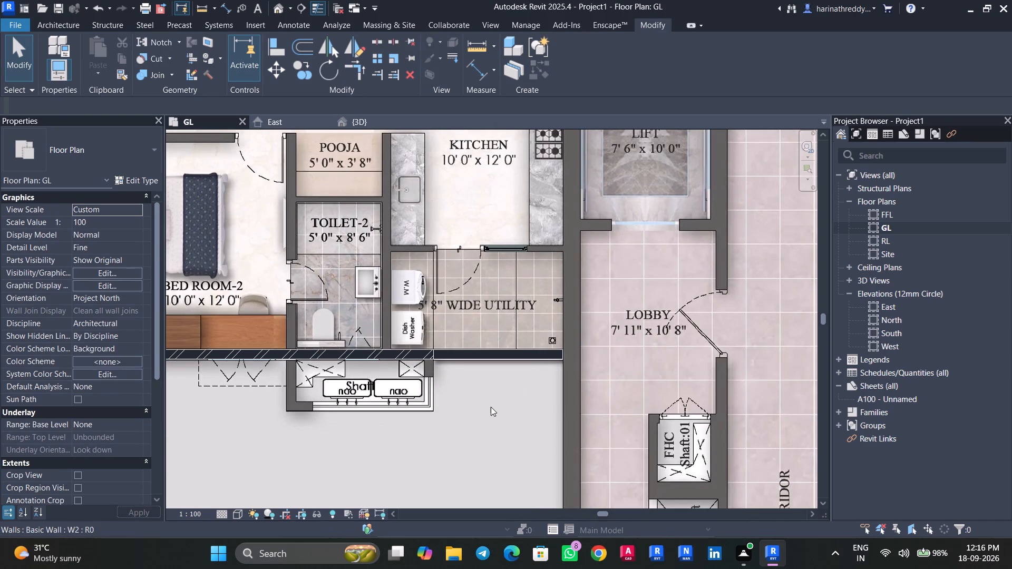
pyautogui.scroll(-1, 491, 408)
pyautogui.moveTo(500, 425); pyautogui.dragTo(538, 468, button='middle')
pyautogui.scroll(-4, 537, 462)
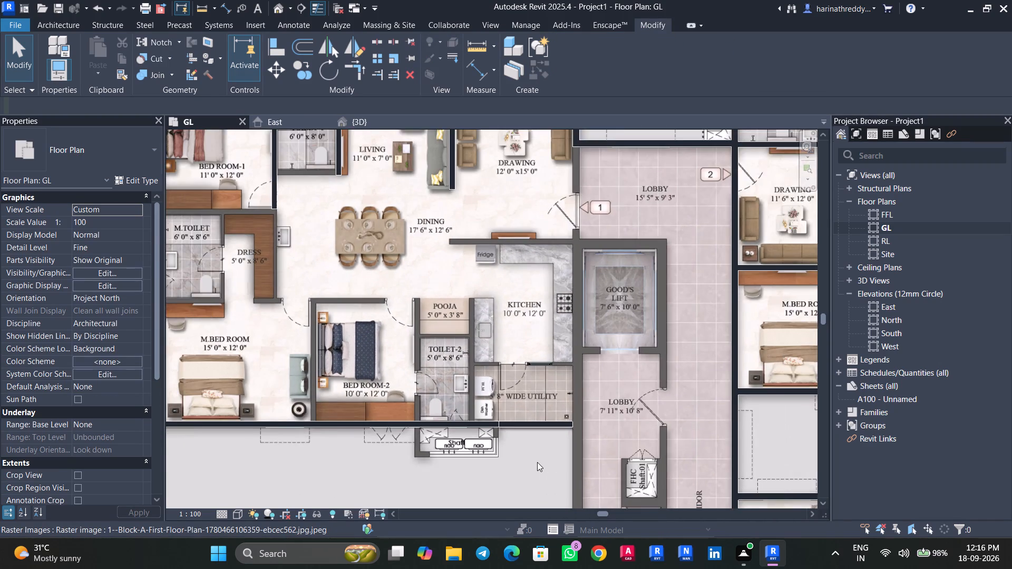
pyautogui.scroll(7, 611, 336)
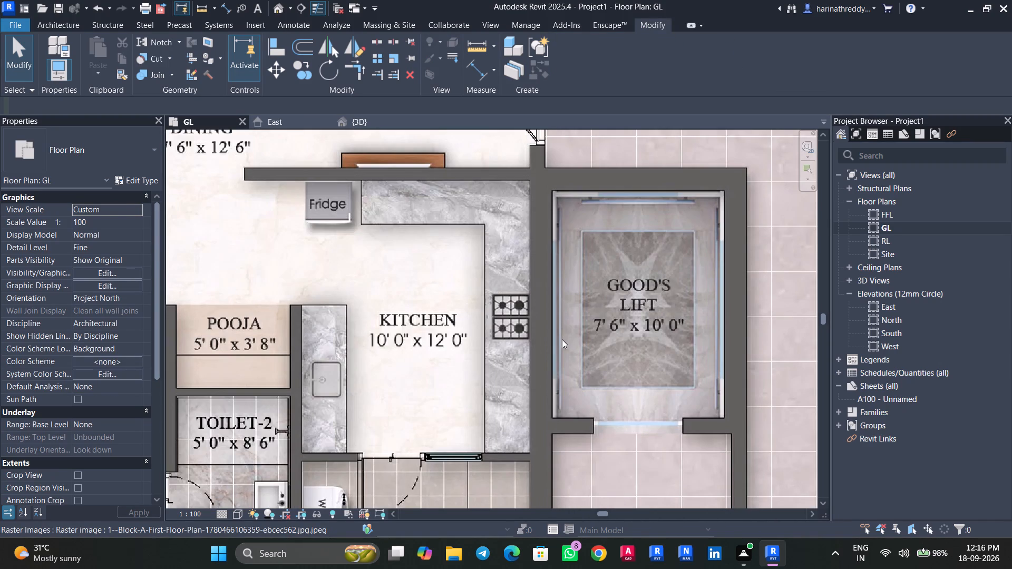
pyautogui.write('WA')
pyautogui.click(92, 153)
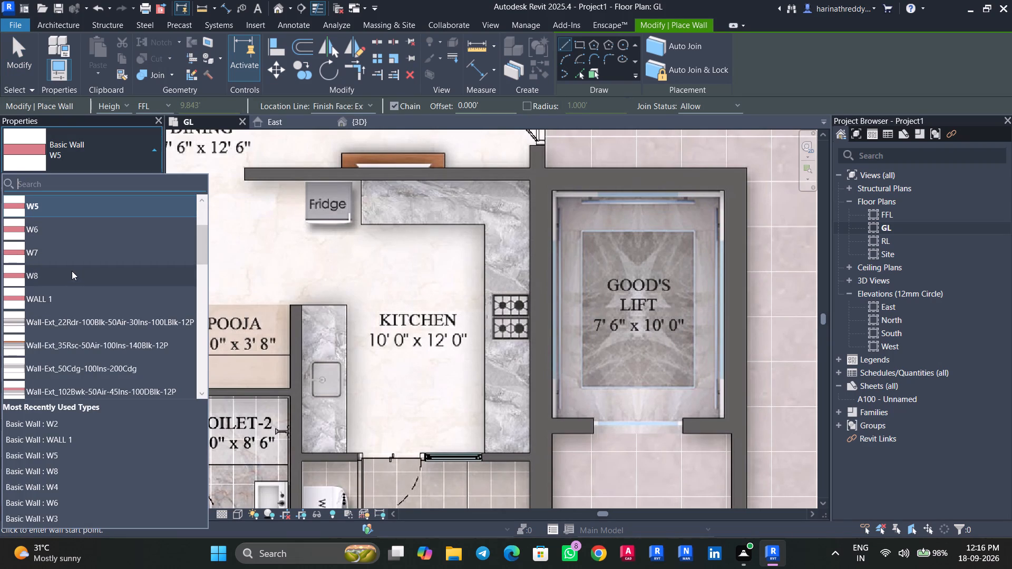
pyautogui.scroll(3, 75, 287)
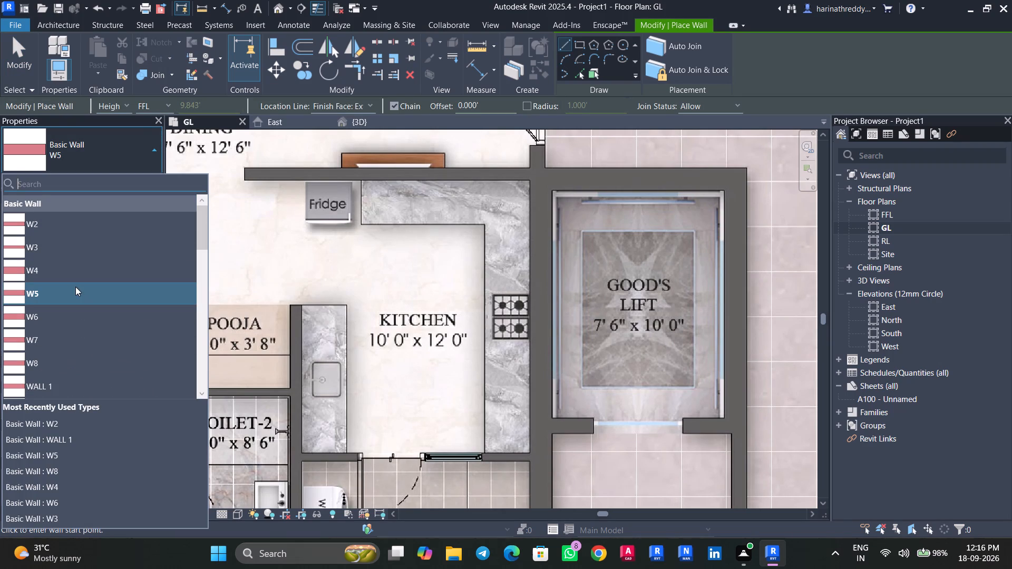
pyautogui.click(76, 274)
pyautogui.moveTo(505, 179); pyautogui.dragTo(529, 276, button='middle')
pyautogui.scroll(4, 558, 286)
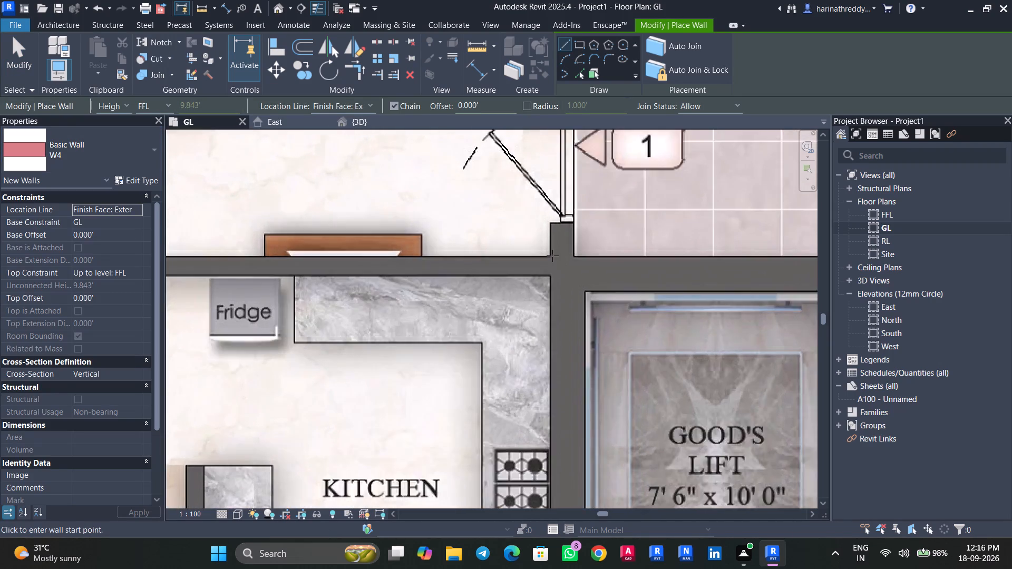
pyautogui.scroll(4, 552, 256)
pyautogui.click(549, 256)
pyautogui.press('space')
pyautogui.moveTo(555, 350); pyautogui.dragTo(552, 210, button='middle')
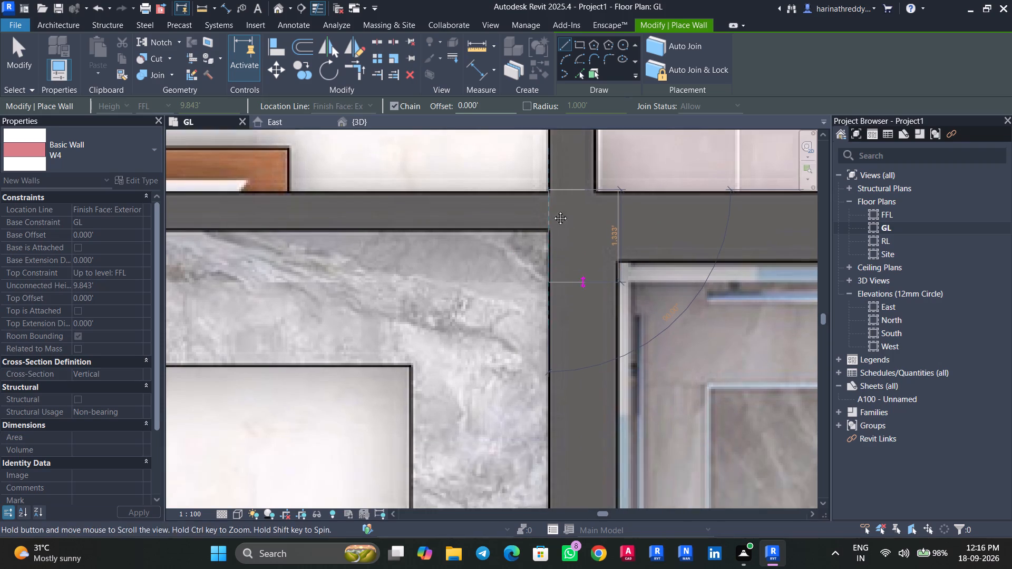
pyautogui.moveTo(552, 210); pyautogui.dragTo(552, 208, button='middle')
pyautogui.moveTo(545, 401); pyautogui.dragTo(530, 178, button='middle')
pyautogui.scroll(-3, 522, 362)
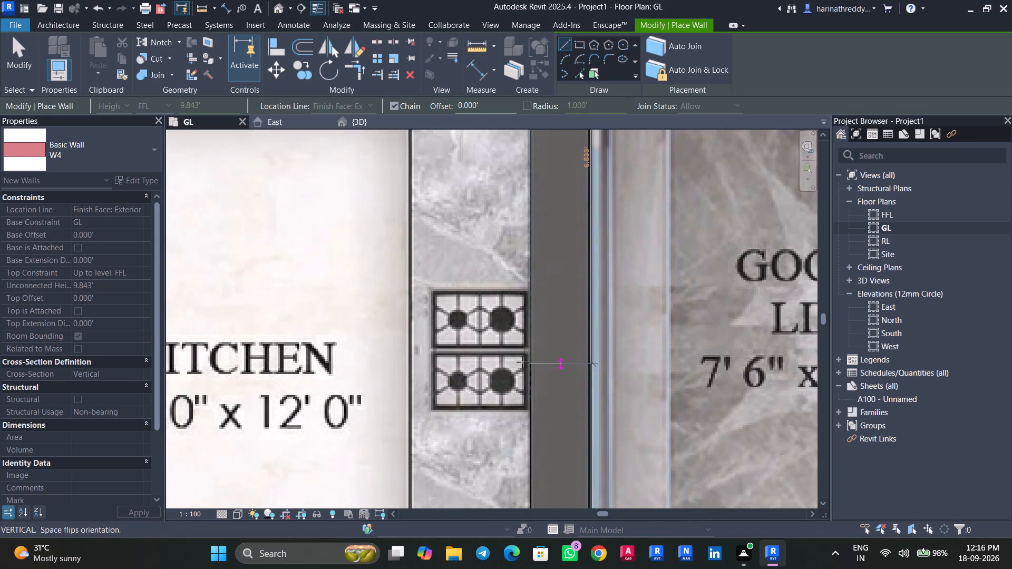
pyautogui.scroll(-2, 522, 362)
pyautogui.moveTo(530, 377); pyautogui.dragTo(530, 217, button='middle')
pyautogui.moveTo(526, 396); pyautogui.dragTo(529, 190, button='middle')
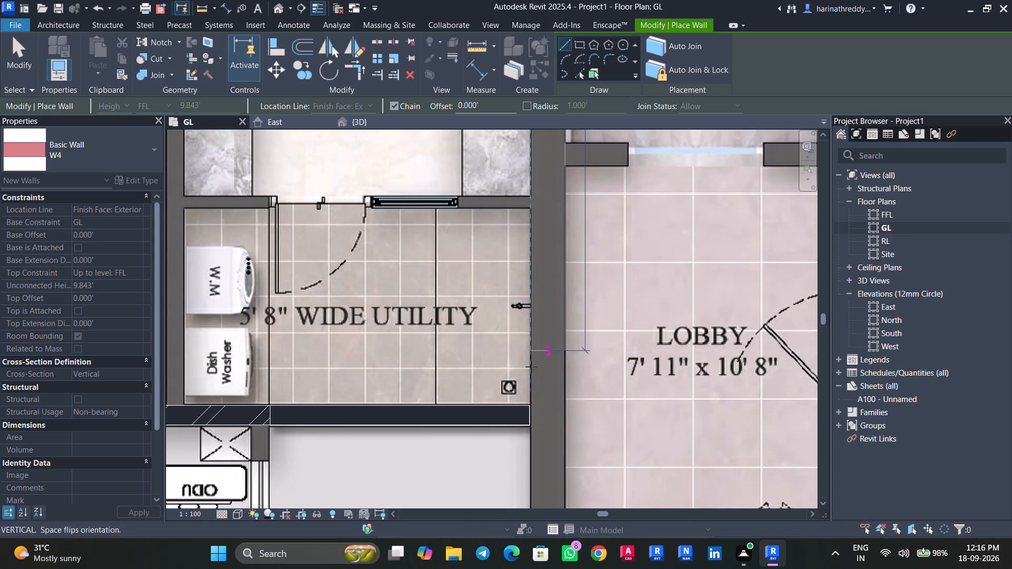
pyautogui.moveTo(529, 370); pyautogui.dragTo(530, 136, button='middle')
pyautogui.scroll(1, 530, 148)
pyautogui.moveTo(511, 368); pyautogui.dragTo(511, 115, button='middle')
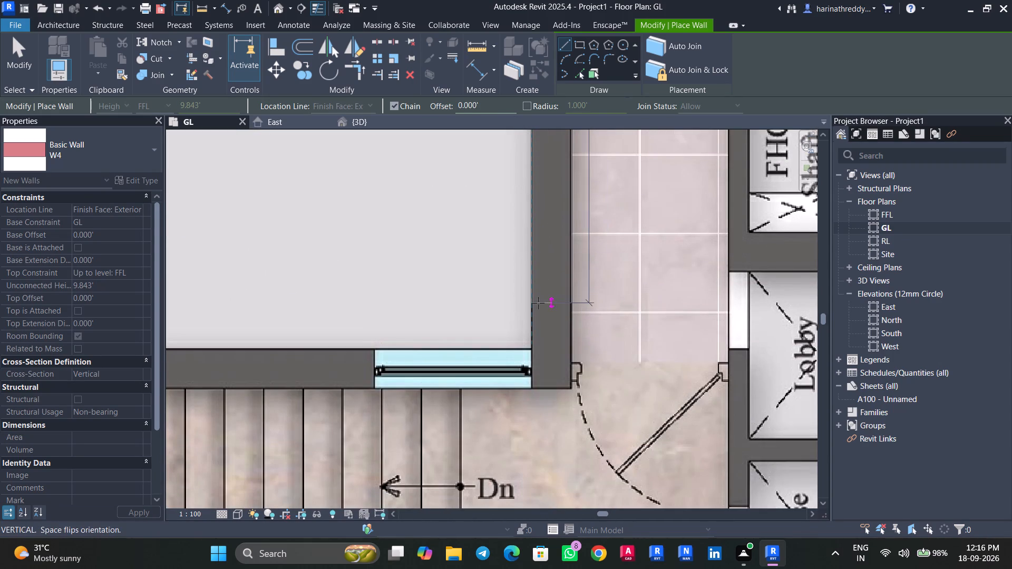
pyautogui.scroll(10, 529, 387)
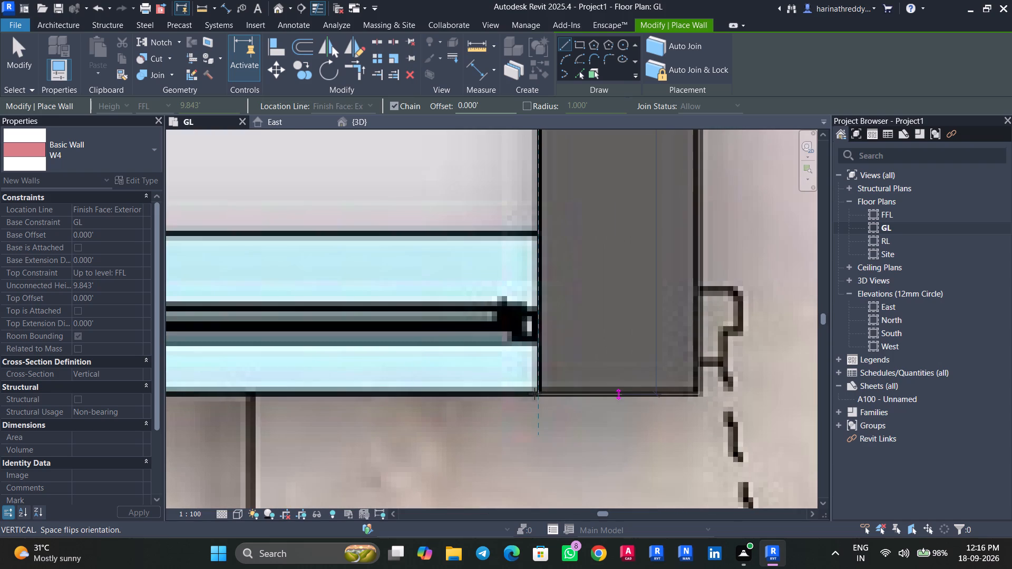
pyautogui.click(534, 394)
pyautogui.press('Escape')
pyautogui.press('Escape')
# Draw a W4 wall along the staircase's upper side from the lobby wall's end to the STP Exhaust Shaft's outer corner.
pyautogui.scroll(-9, 535, 394)
pyautogui.scroll(1, 537, 388)
pyautogui.scroll(-6, 537, 388)
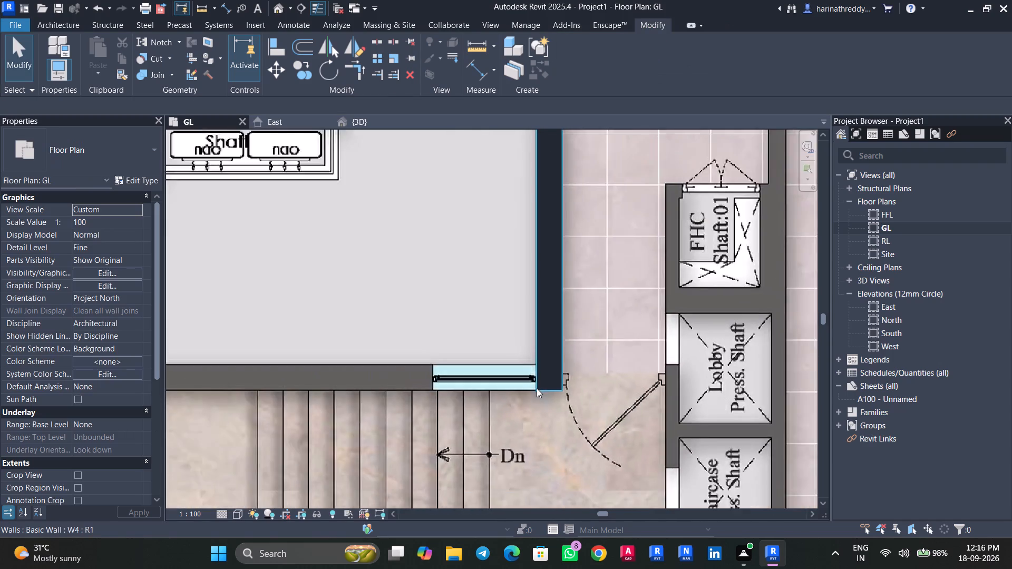
pyautogui.scroll(-5, 537, 388)
pyautogui.moveTo(527, 393); pyautogui.dragTo(637, 327, button='middle')
pyautogui.write('WA')
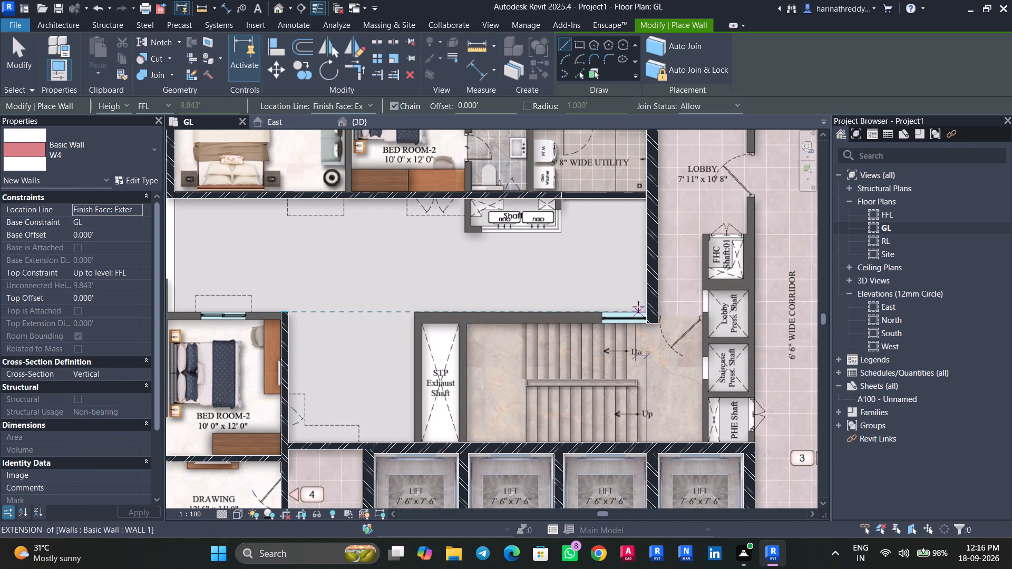
pyautogui.scroll(2, 630, 311)
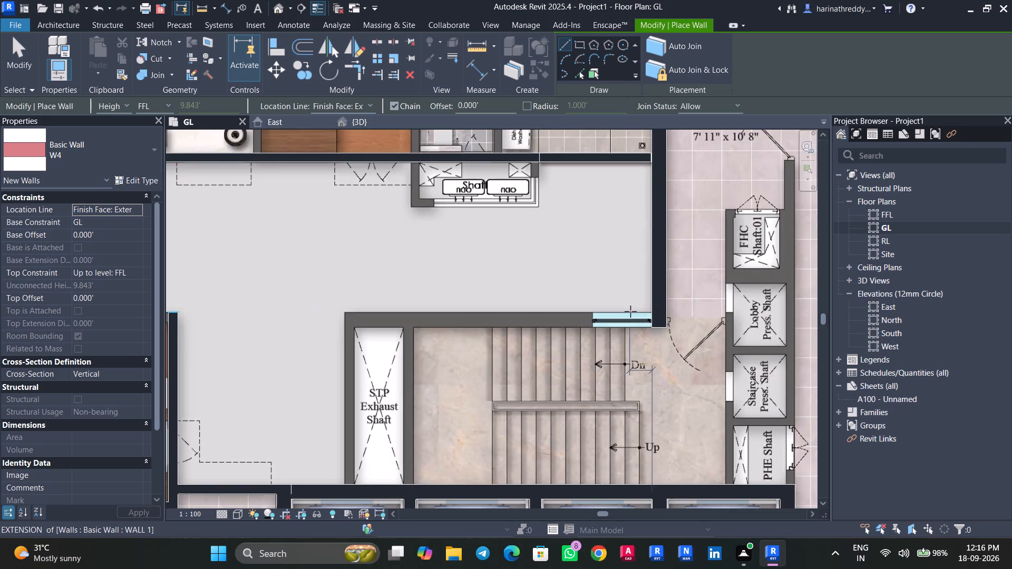
pyautogui.scroll(5, 645, 317)
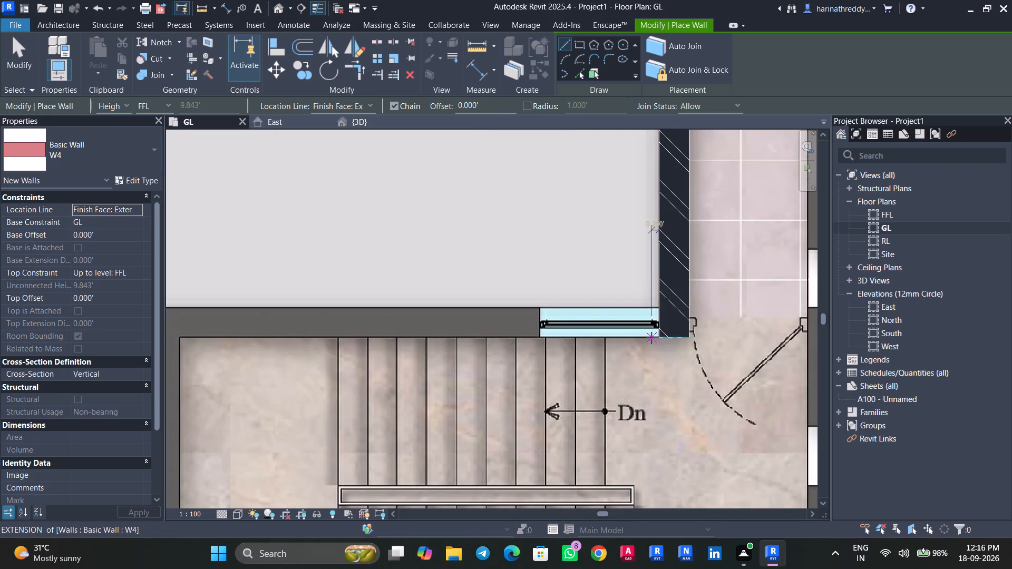
pyautogui.scroll(5, 651, 338)
pyautogui.click(665, 336)
pyautogui.moveTo(451, 334); pyautogui.dragTo(791, 333, button='middle')
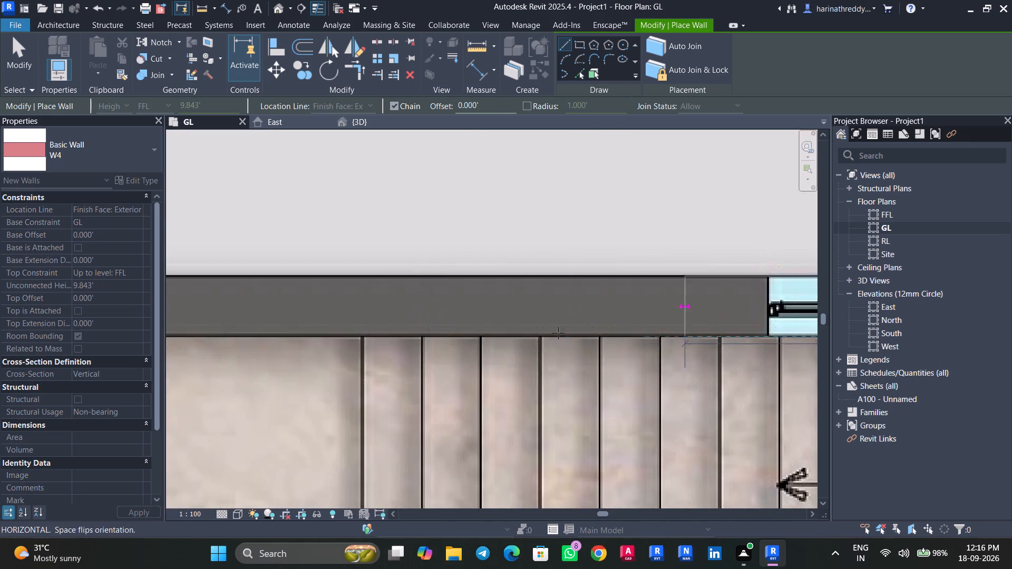
pyautogui.moveTo(420, 340); pyautogui.dragTo(799, 345, button='middle')
pyautogui.moveTo(470, 336); pyautogui.dragTo(661, 335, button='middle')
pyautogui.moveTo(464, 338); pyautogui.dragTo(575, 337, button='middle')
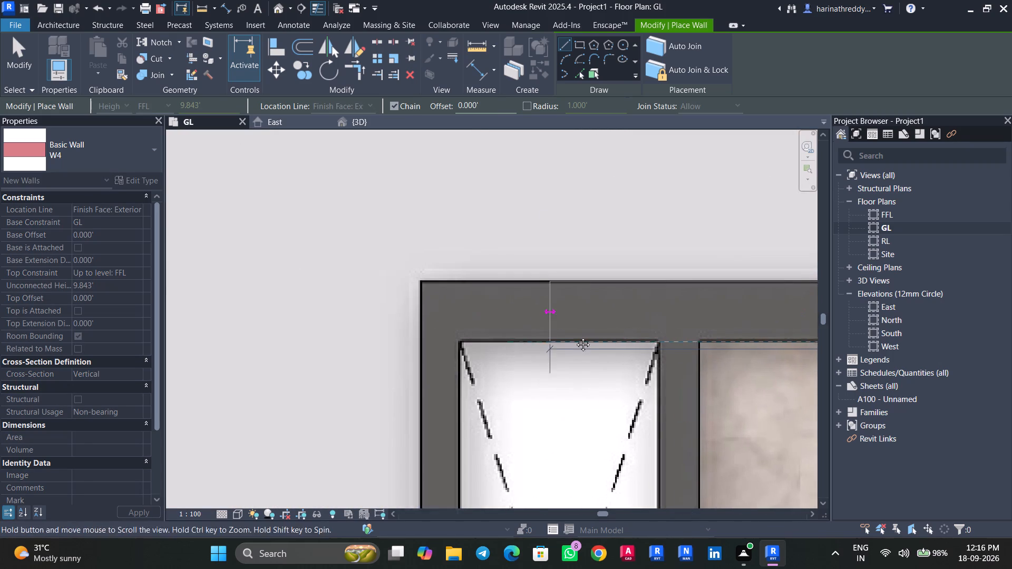
pyautogui.moveTo(575, 337); pyautogui.dragTo(576, 337, button='middle')
pyautogui.scroll(3, 446, 336)
pyautogui.click(446, 336)
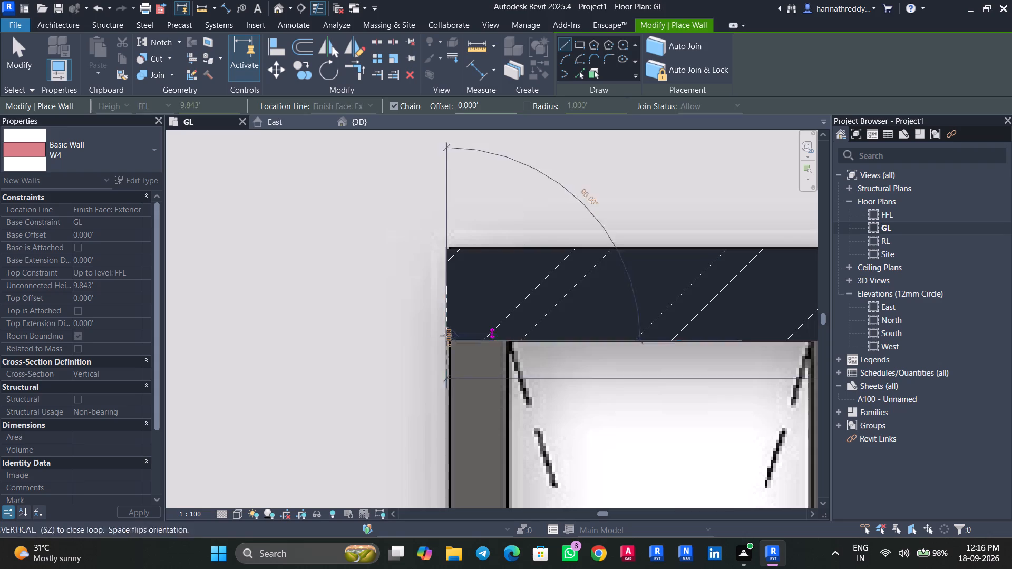
pyautogui.press('Escape')
pyautogui.press('Escape')
pyautogui.press('Escape')
# Draw a W2 wall along the STP Exhaust Shaft's outer side, from the staircase's upper wall down to the lift wall.
pyautogui.scroll(-13, 445, 361)
pyautogui.moveTo(468, 421); pyautogui.dragTo(467, 337, button='middle')
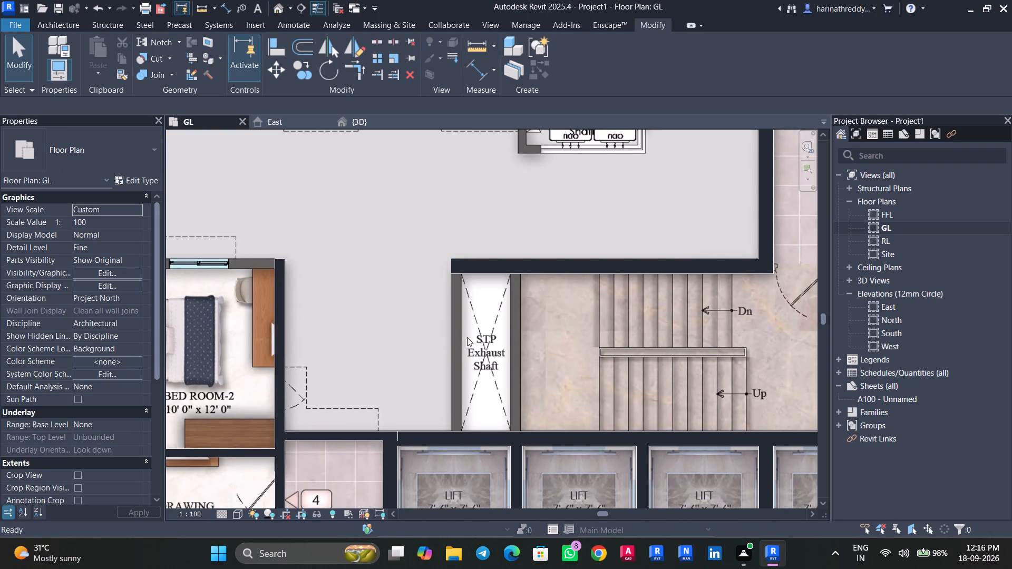
pyautogui.write('WA')
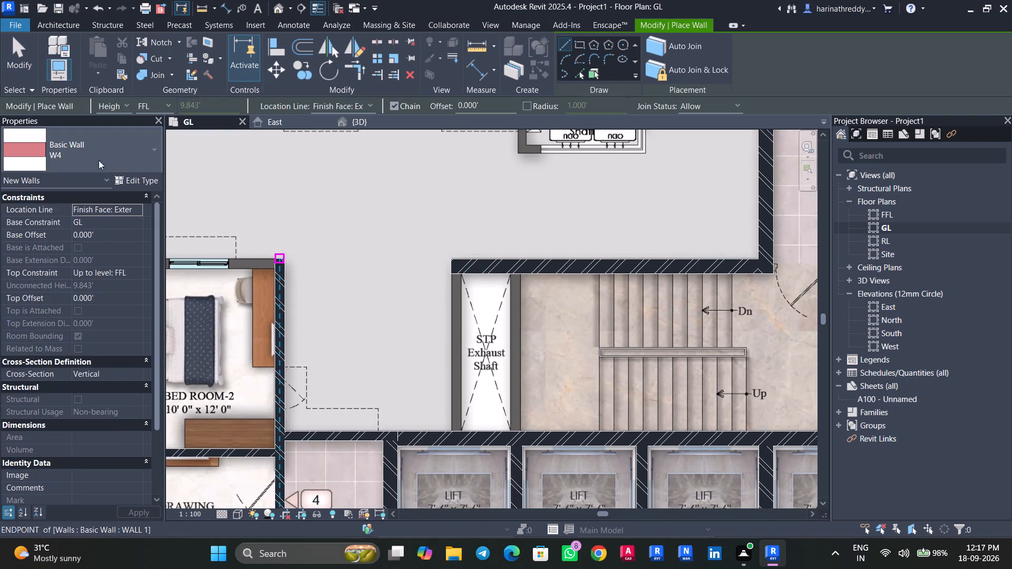
pyautogui.click(93, 153)
pyautogui.scroll(5, 94, 145)
pyautogui.scroll(5, 72, 227)
pyautogui.click(65, 223)
pyautogui.scroll(4, 546, 295)
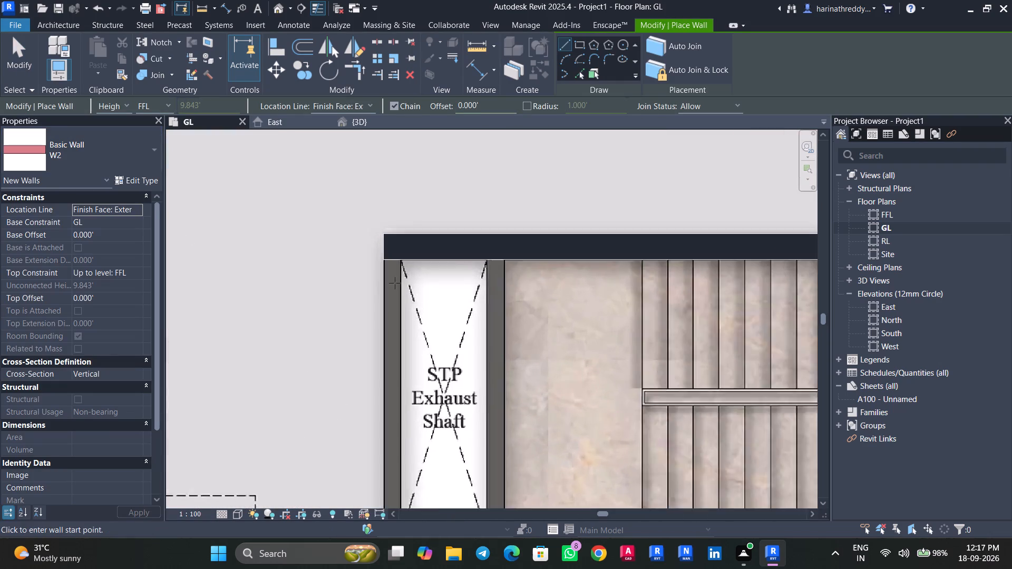
pyautogui.scroll(3, 395, 283)
pyautogui.click(377, 248)
pyautogui.press('space')
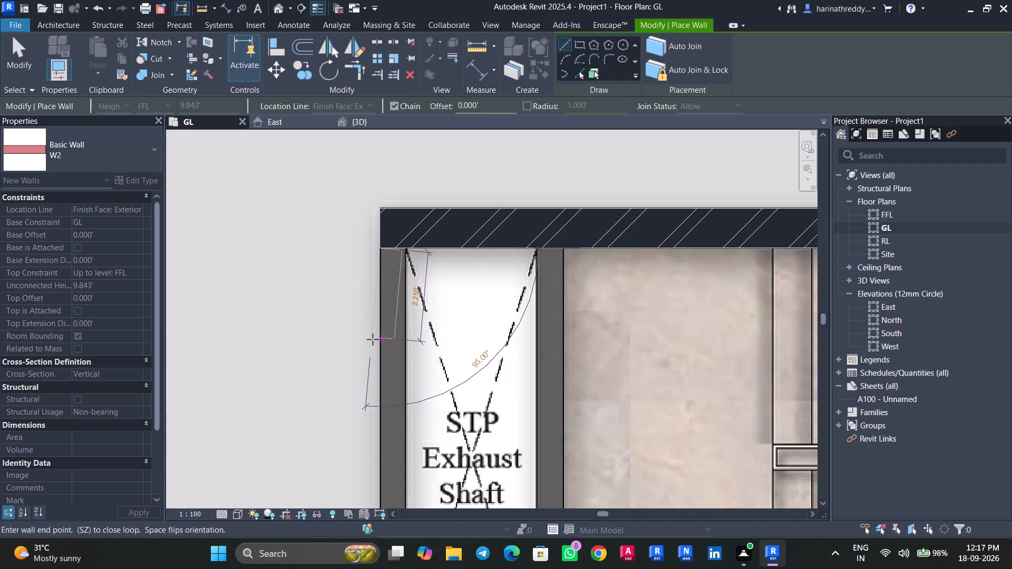
pyautogui.moveTo(379, 366); pyautogui.dragTo(406, 189, button='middle')
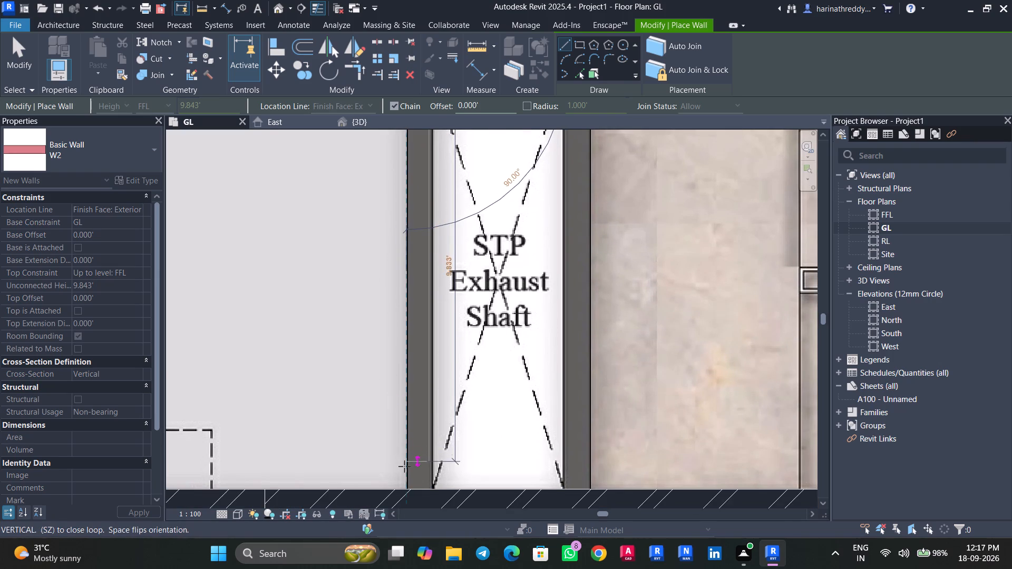
pyautogui.moveTo(404, 462); pyautogui.dragTo(395, 401, button='middle')
pyautogui.click(402, 429)
pyautogui.press('Escape')
pyautogui.press('Escape')
pyautogui.press('Escape')
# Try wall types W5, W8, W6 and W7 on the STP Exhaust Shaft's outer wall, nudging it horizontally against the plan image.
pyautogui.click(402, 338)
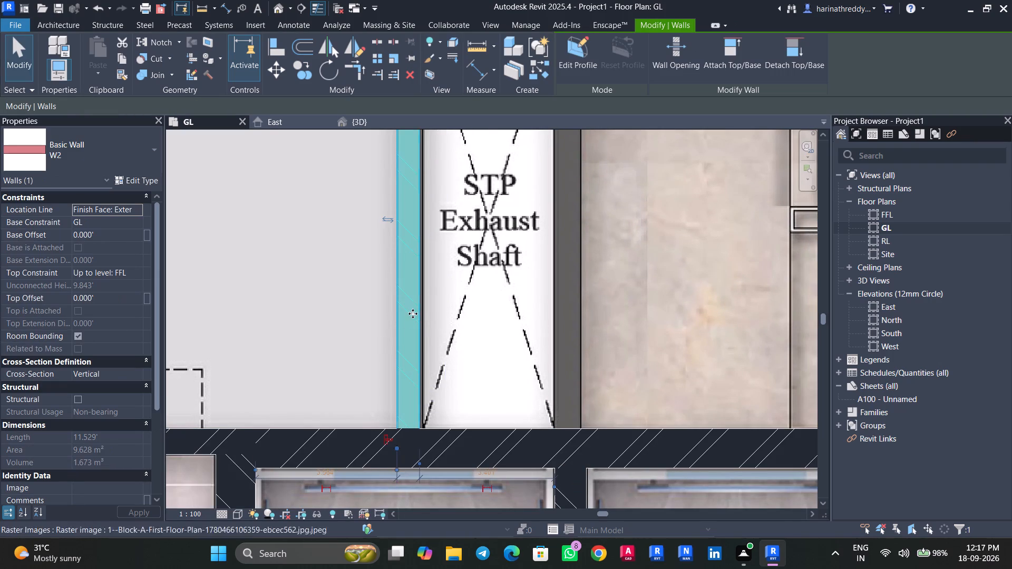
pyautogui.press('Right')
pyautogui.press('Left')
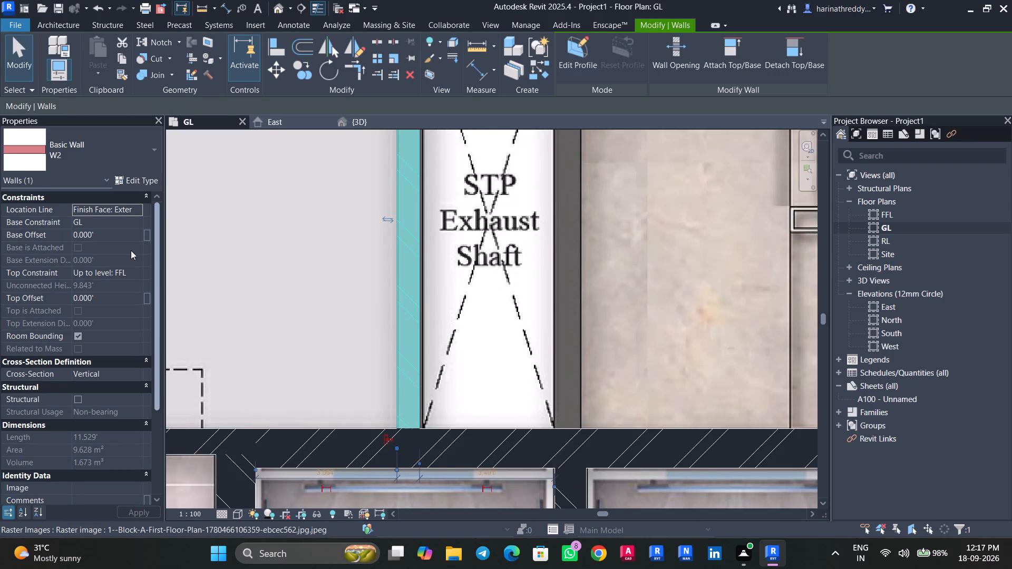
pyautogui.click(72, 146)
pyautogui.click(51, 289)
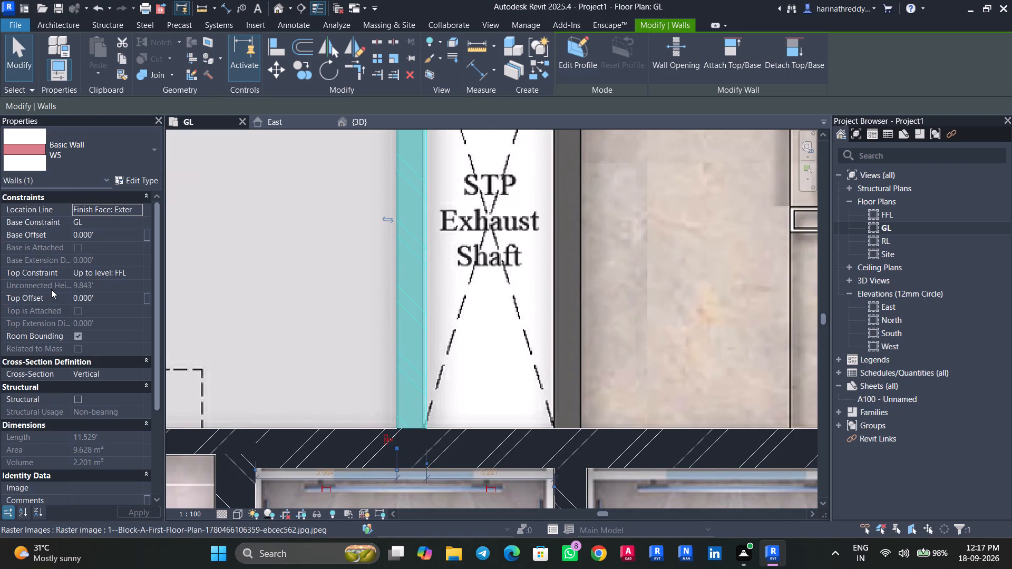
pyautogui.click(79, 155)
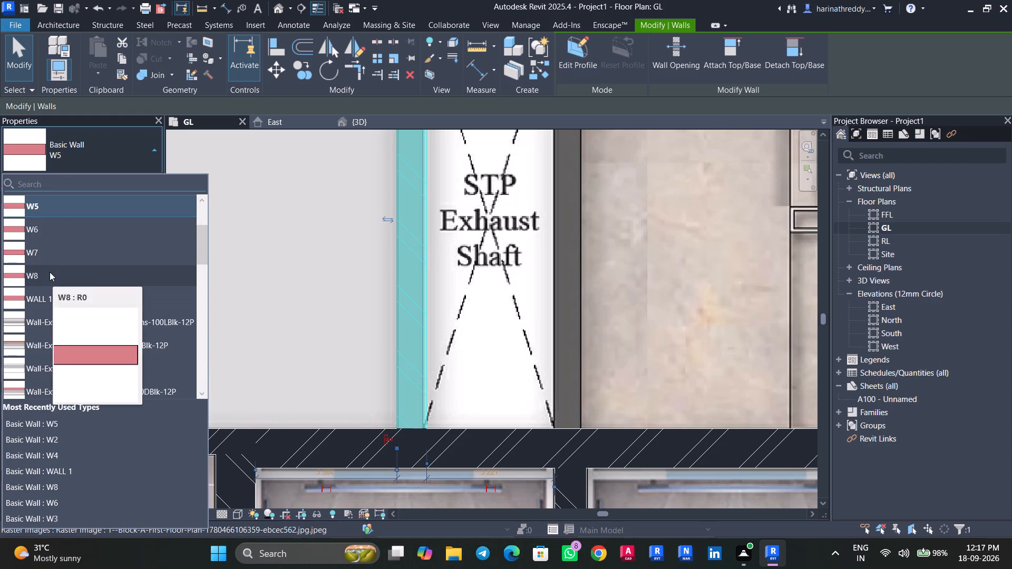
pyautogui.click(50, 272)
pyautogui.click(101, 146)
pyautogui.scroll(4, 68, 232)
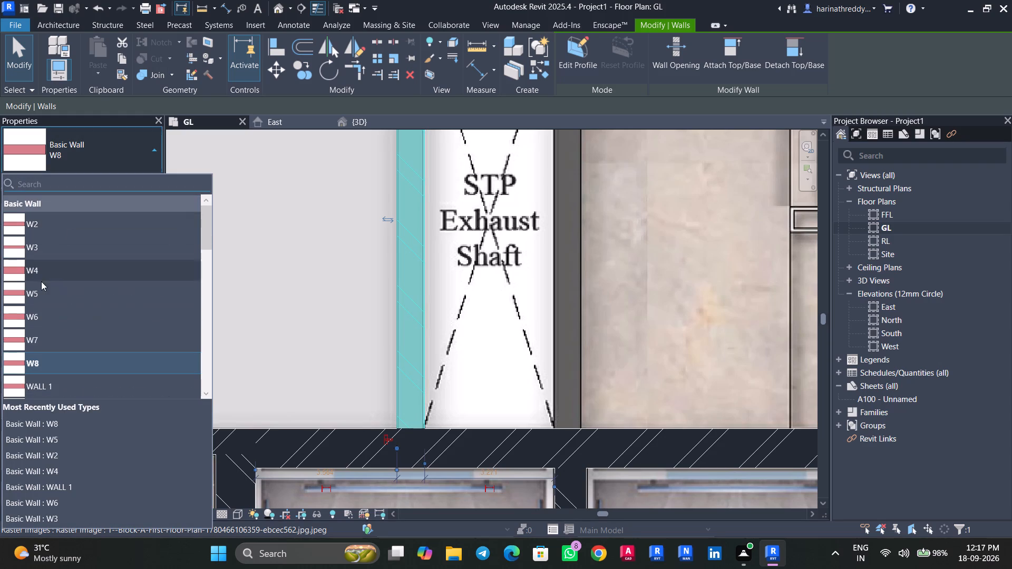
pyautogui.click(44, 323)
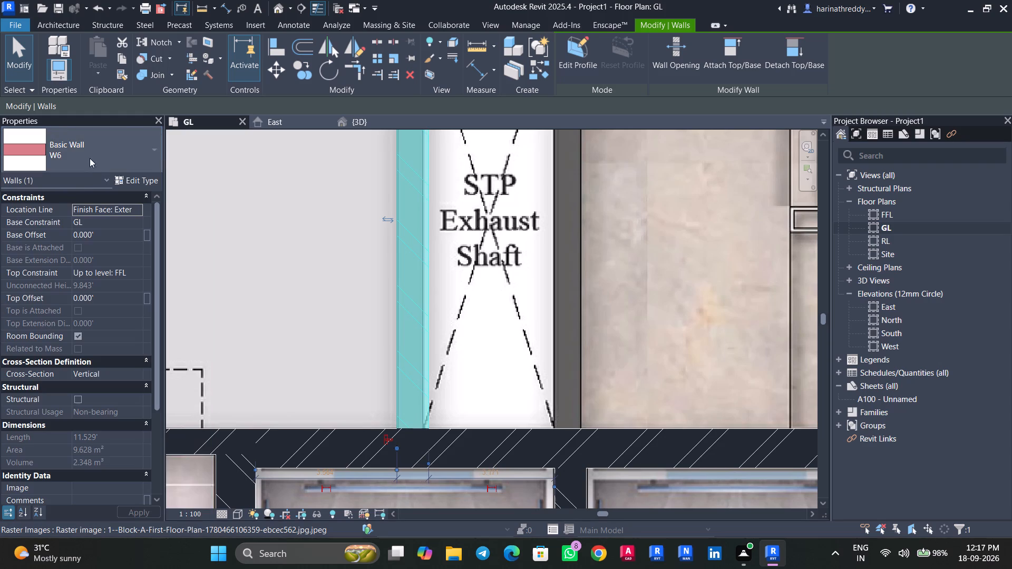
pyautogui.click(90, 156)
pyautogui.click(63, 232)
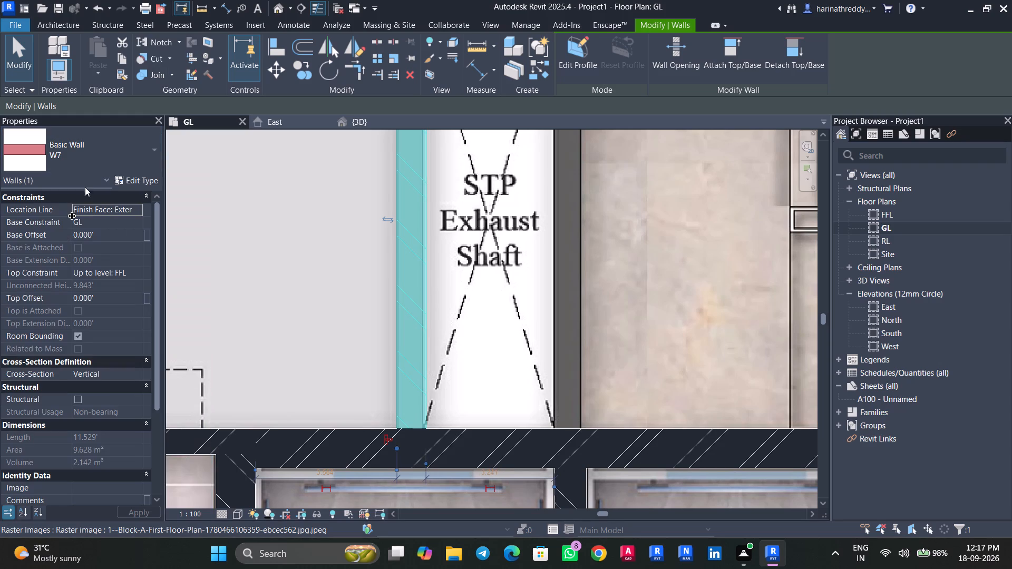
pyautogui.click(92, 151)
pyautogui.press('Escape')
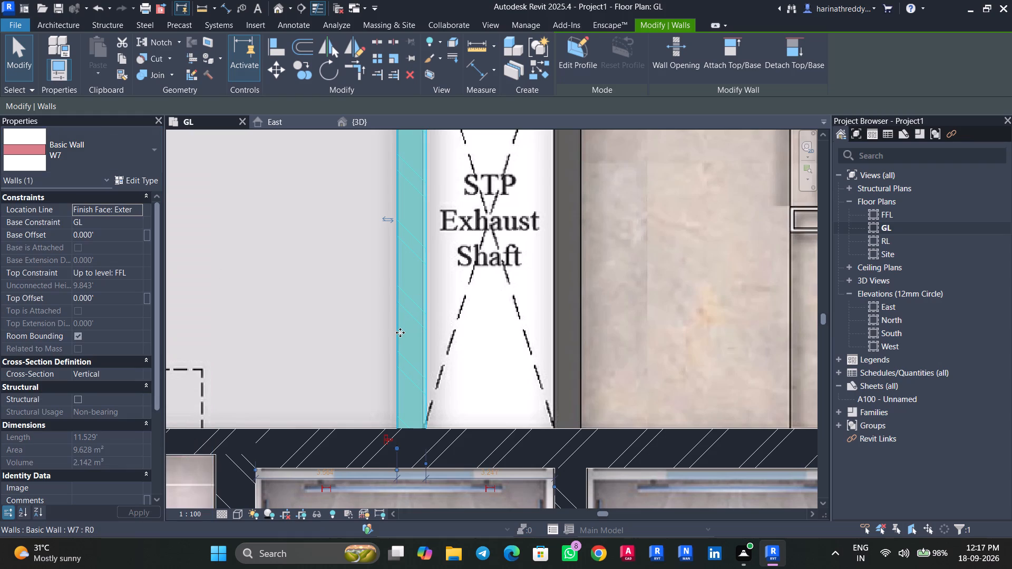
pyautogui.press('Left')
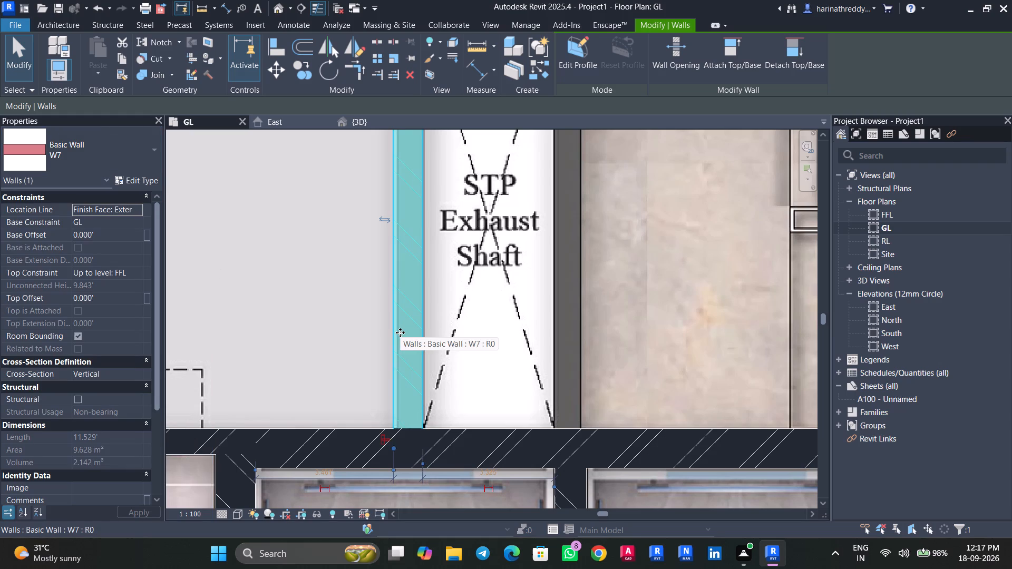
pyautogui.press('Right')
# Set the STP Exhaust Shaft's outer wall to W2 and nudge it horizontally onto the plan image's wall.
pyautogui.click(137, 157)
pyautogui.scroll(6, 96, 342)
pyautogui.click(48, 219)
pyautogui.press('Right')
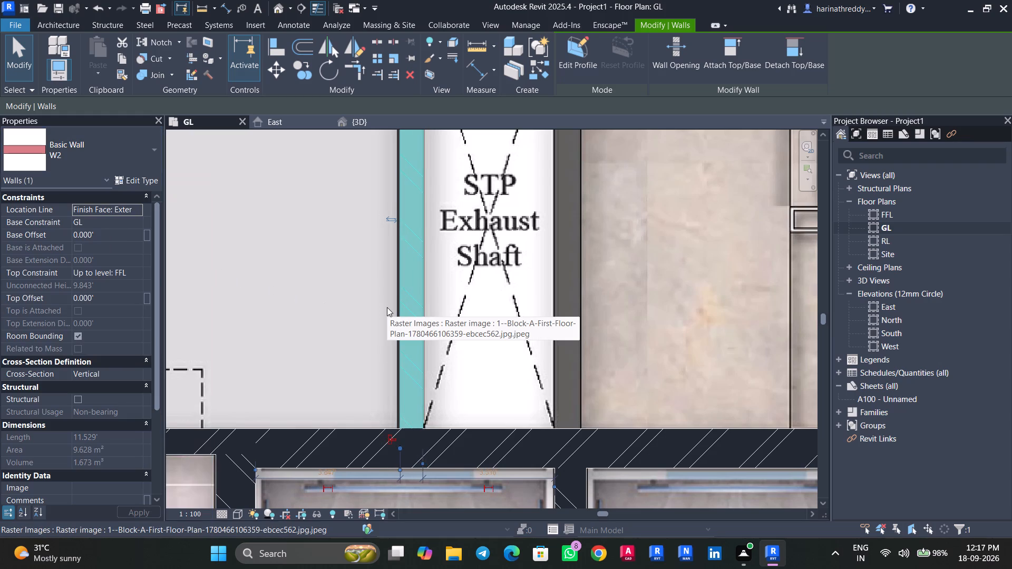
pyautogui.press('Left')
pyautogui.press('Right')
pyautogui.press('Escape')
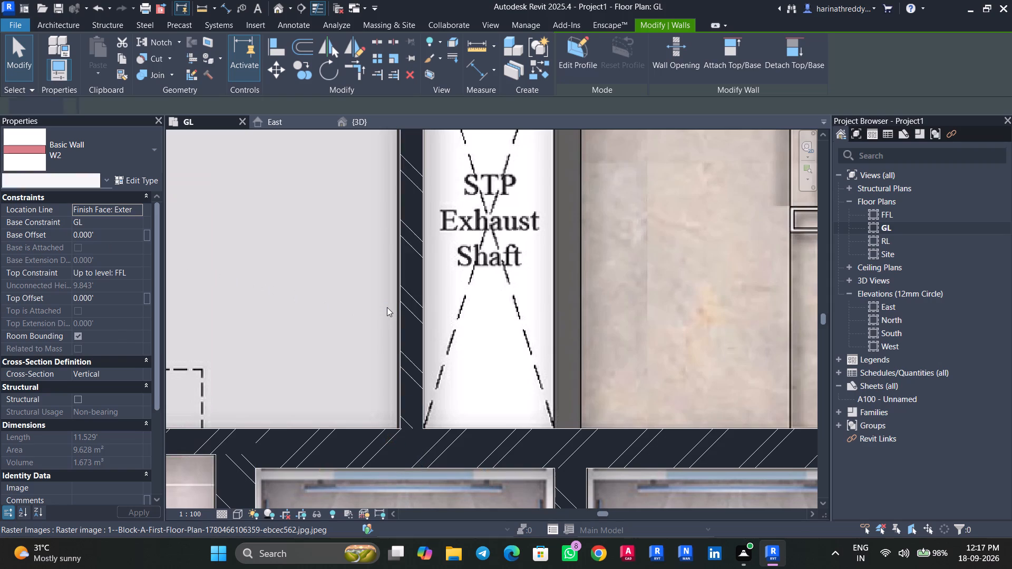
# Nudge the STP Exhaust Shaft's outer W2 wall horizontally outward against the plan image.
pyautogui.moveTo(448, 260); pyautogui.dragTo(452, 477, button='middle')
pyautogui.scroll(1, 452, 477)
pyautogui.click(423, 402)
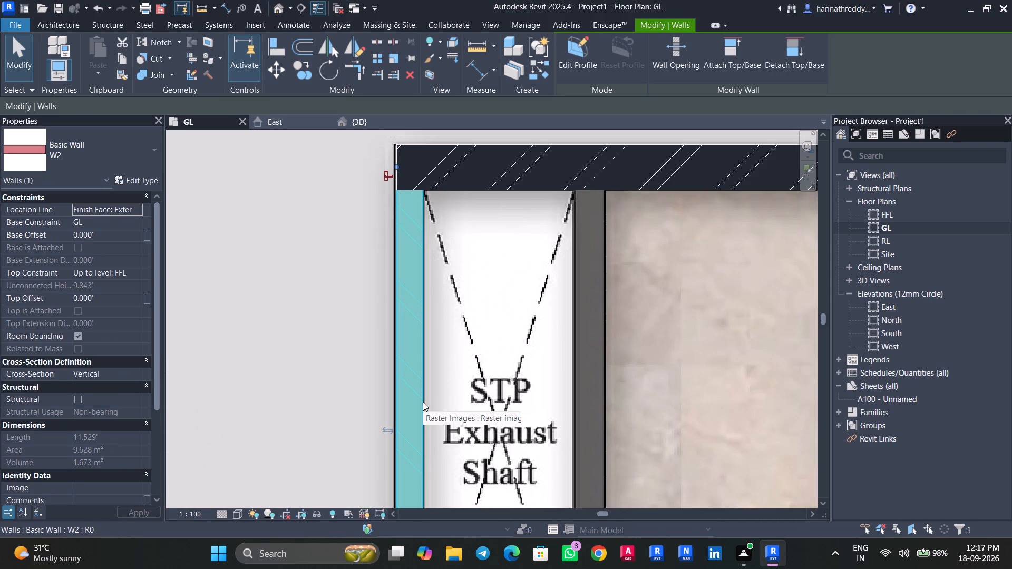
pyautogui.press('Left')
pyautogui.press('Escape')
# Draw a W2 wall between the STP Exhaust Shaft and the staircase, from the staircase's upper wall down to the lift wall.
pyautogui.write('WA')
pyautogui.click(607, 190)
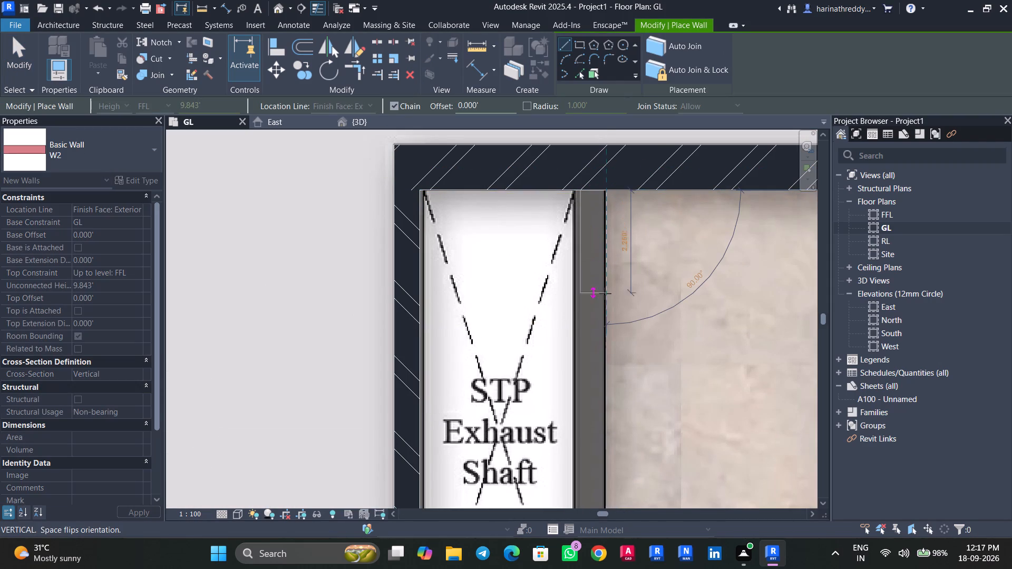
pyautogui.moveTo(599, 331); pyautogui.dragTo(604, 154, button='middle')
pyautogui.moveTo(606, 349); pyautogui.dragTo(609, 213, button='middle')
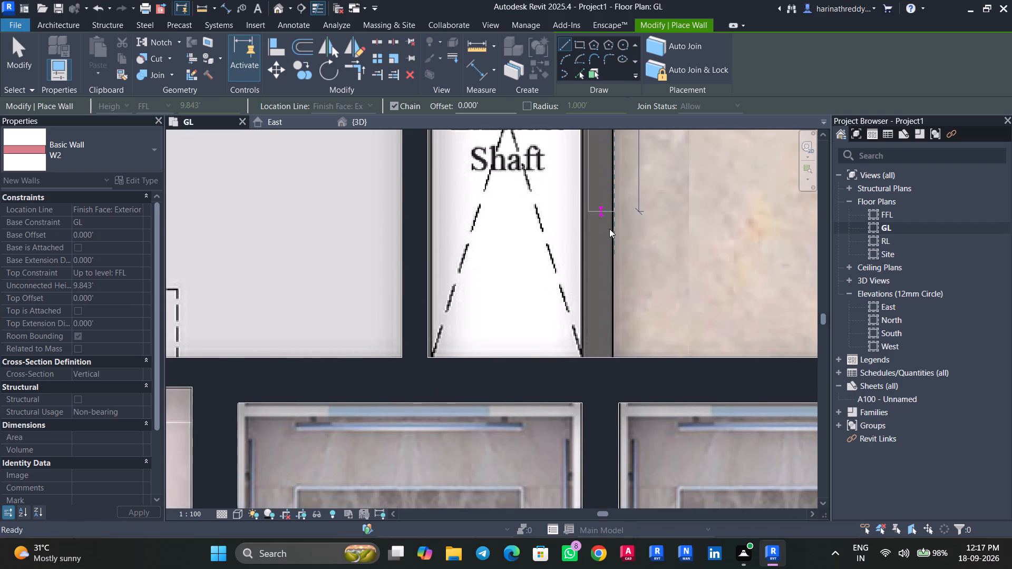
pyautogui.click(609, 362)
pyautogui.press('Escape')
pyautogui.press('Escape')
pyautogui.press('Escape')
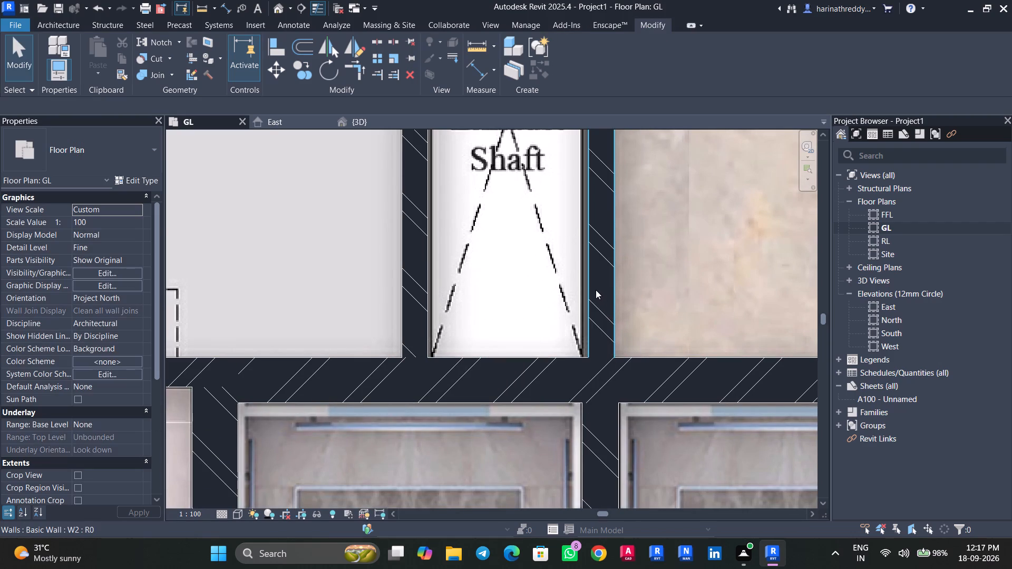
pyautogui.press('Escape')
pyautogui.press('Escape')
pyautogui.press('Escape')
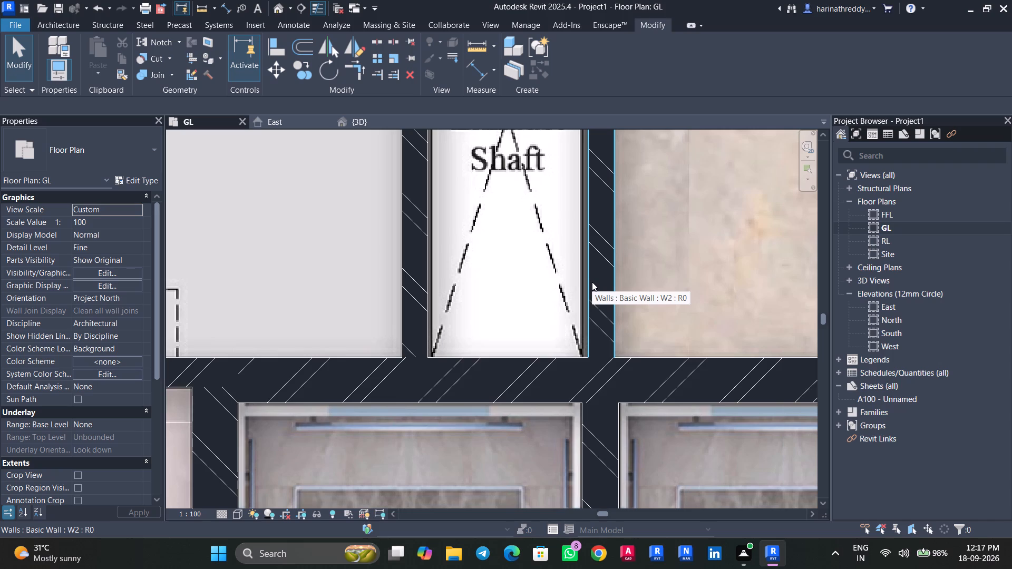
# Nudge the wall between the STP Exhaust Shaft and the staircase horizontally onto the plan image's wall.
pyautogui.moveTo(592, 282); pyautogui.dragTo(602, 337, button='middle')
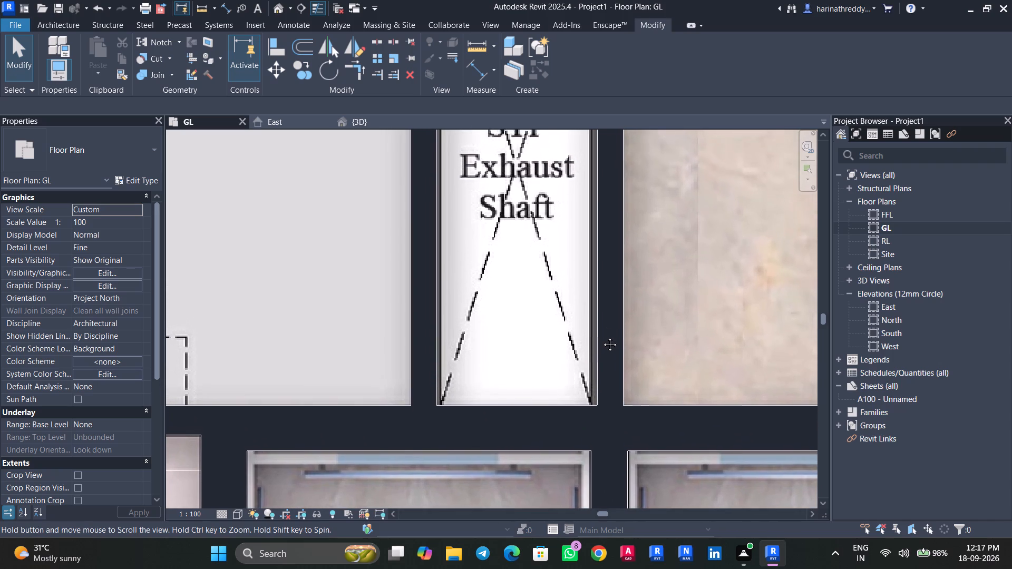
pyautogui.moveTo(602, 337); pyautogui.dragTo(619, 434, button='middle')
pyautogui.click(633, 312)
pyautogui.press('Left')
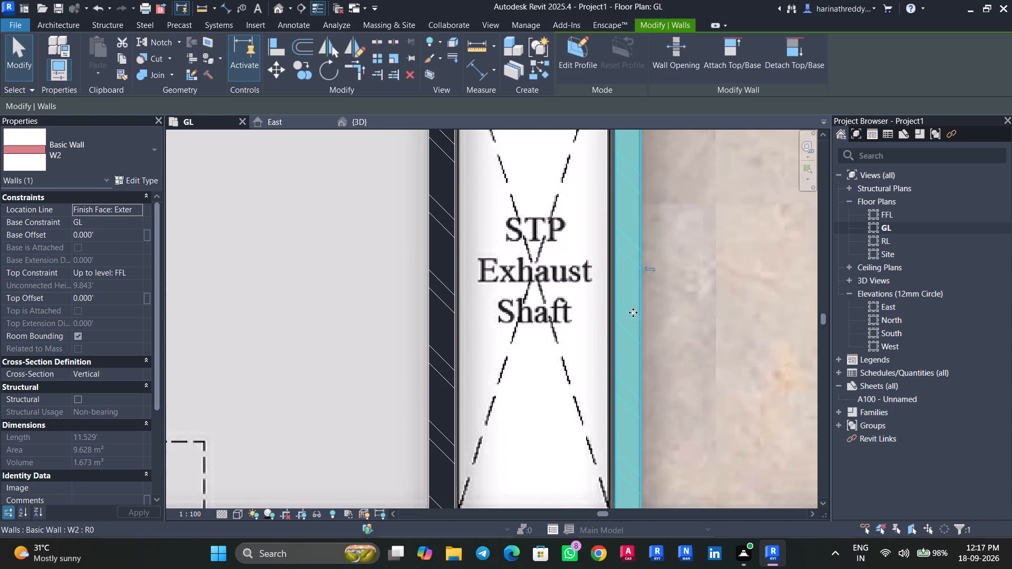
pyautogui.press('Left')
pyautogui.press('Right')
pyautogui.press('Escape')
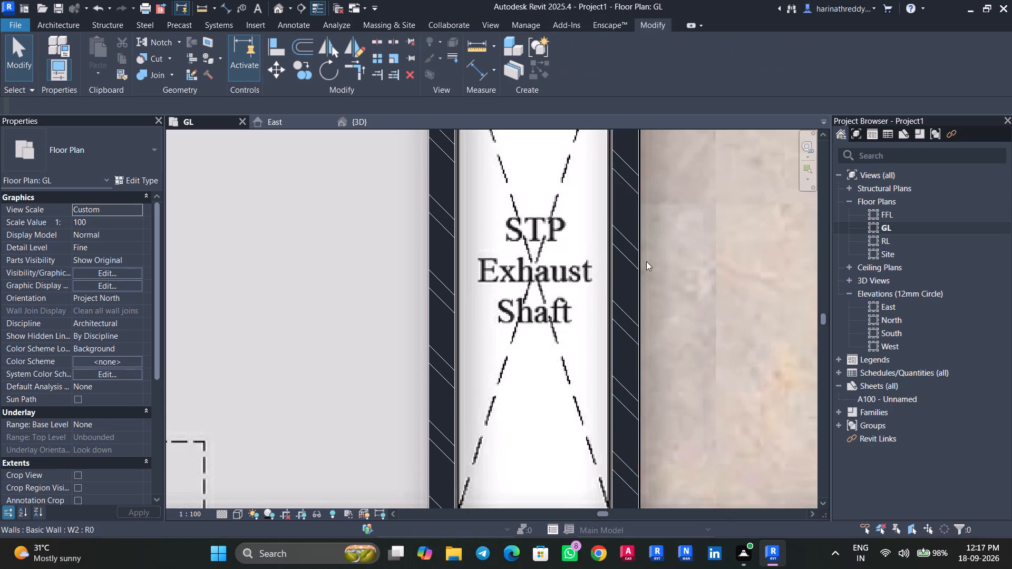
# Change the wall between the STP Exhaust Shaft and the staircase to W7, trying W5 first, and nudge it horizontally to fit.
pyautogui.moveTo(651, 282); pyautogui.dragTo(709, 514, button='middle')
pyautogui.click(686, 328)
pyautogui.scroll(9, 686, 325)
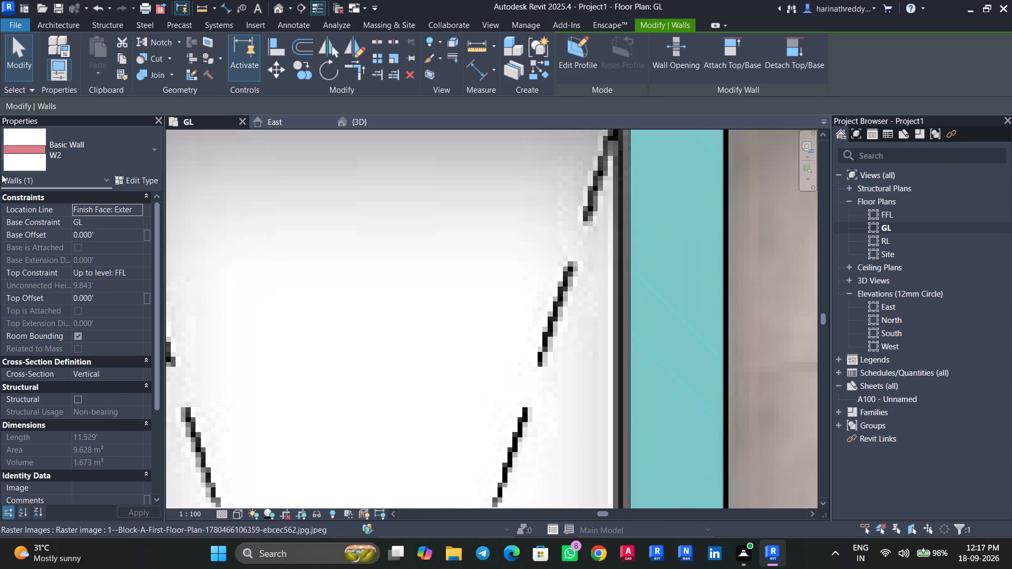
pyautogui.click(20, 159)
pyautogui.scroll(4, 73, 257)
pyautogui.click(66, 293)
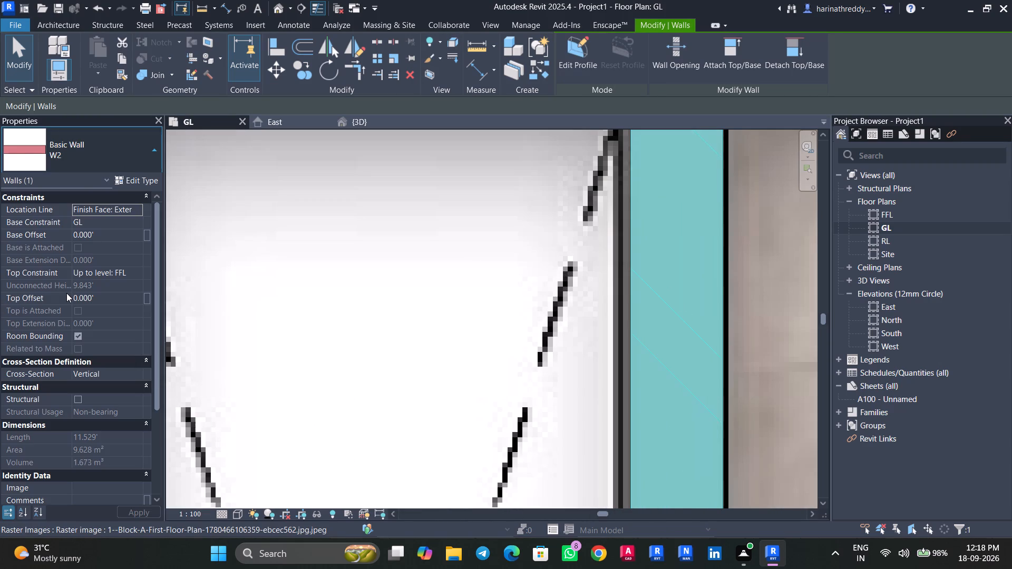
pyautogui.click(83, 155)
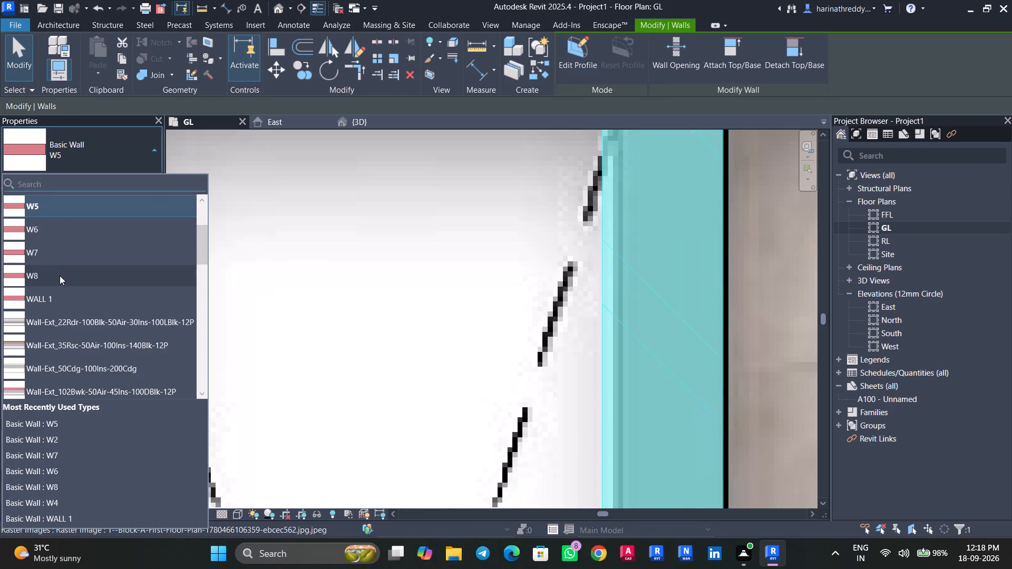
pyautogui.click(62, 256)
pyautogui.scroll(-4, 465, 417)
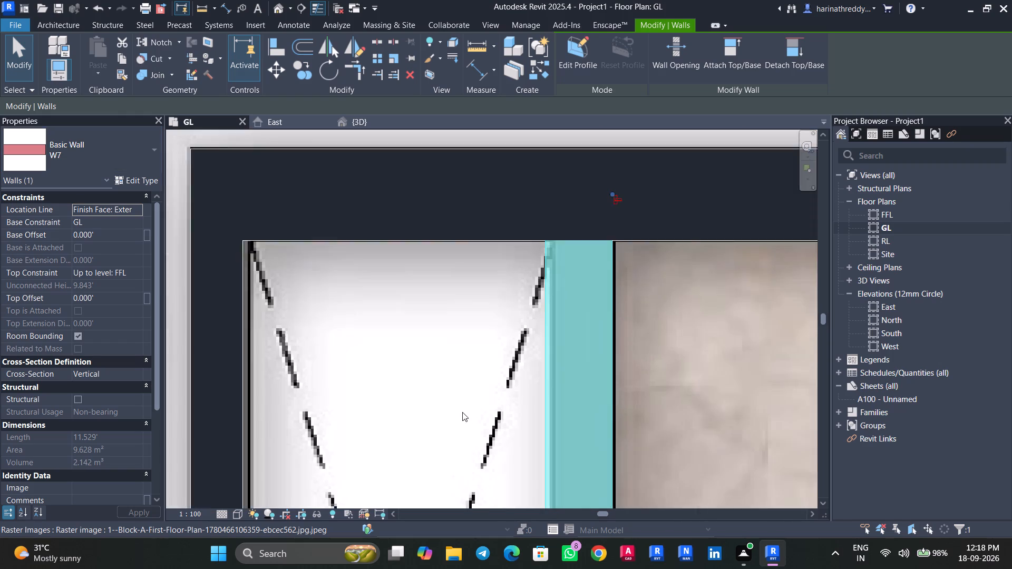
pyautogui.scroll(-2, 462, 412)
pyautogui.moveTo(462, 409); pyautogui.dragTo(455, 323, button='middle')
pyautogui.press('Right')
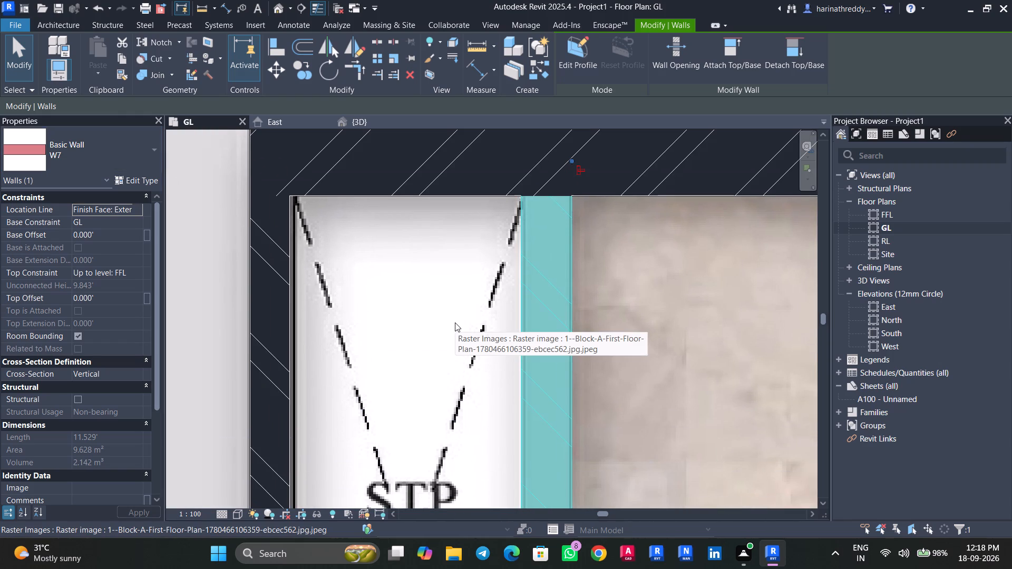
pyautogui.scroll(-4, 455, 322)
pyautogui.moveTo(455, 318); pyautogui.dragTo(483, 148, button='middle')
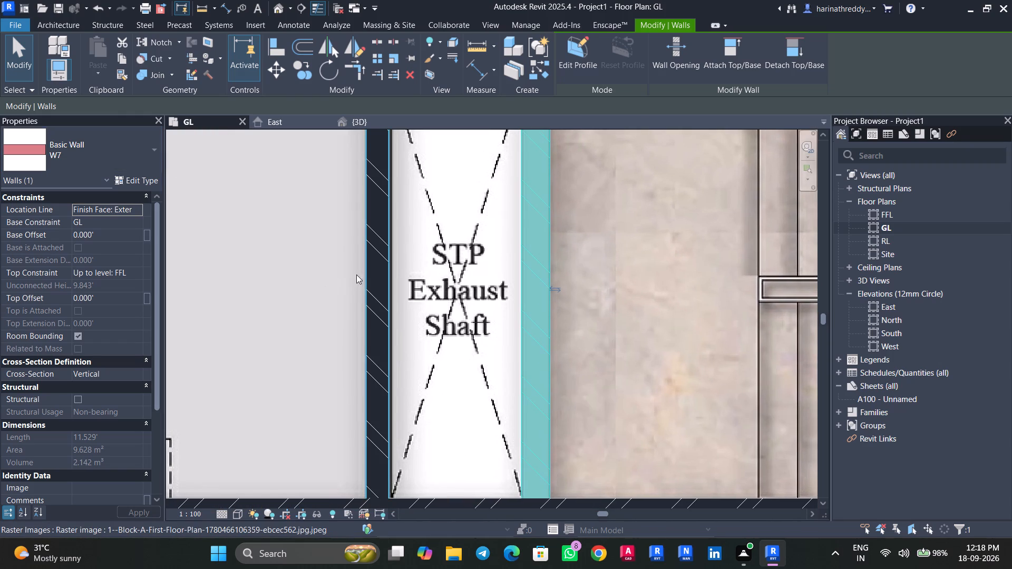
# Change the STP Exhaust Shaft's outer wall to W7 and nudge it outward onto the plan image's wall.
pyautogui.click(476, 313)
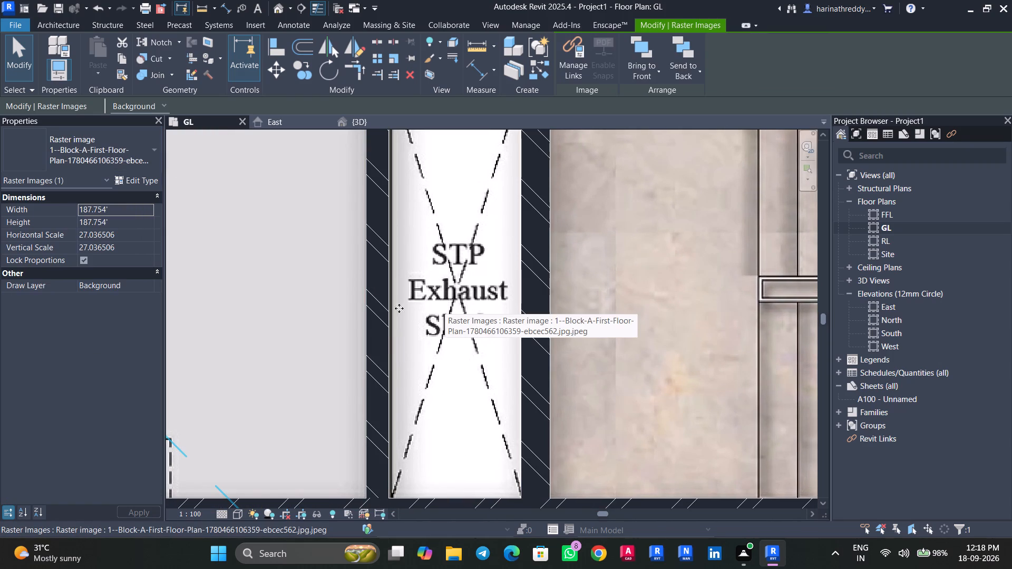
pyautogui.click(382, 311)
pyautogui.press('Escape')
pyautogui.press('Escape')
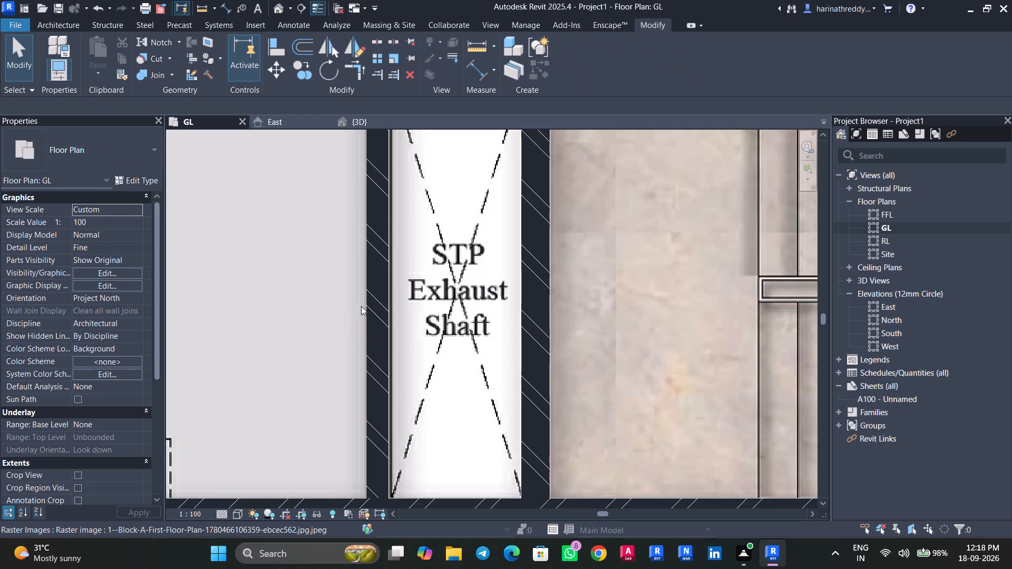
pyautogui.click(375, 311)
pyautogui.click(94, 144)
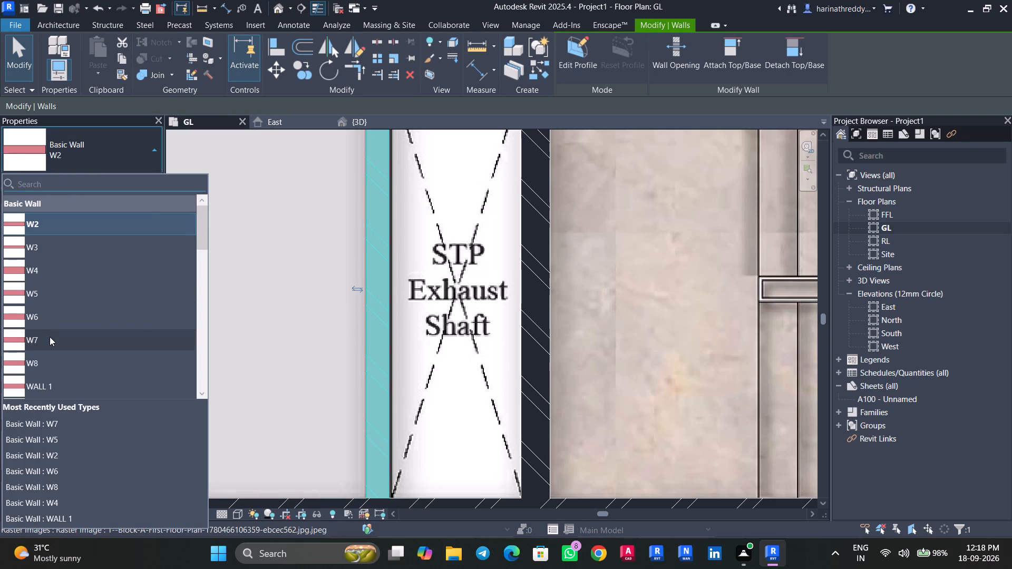
pyautogui.click(50, 337)
pyautogui.scroll(4, 437, 306)
pyautogui.press('Left')
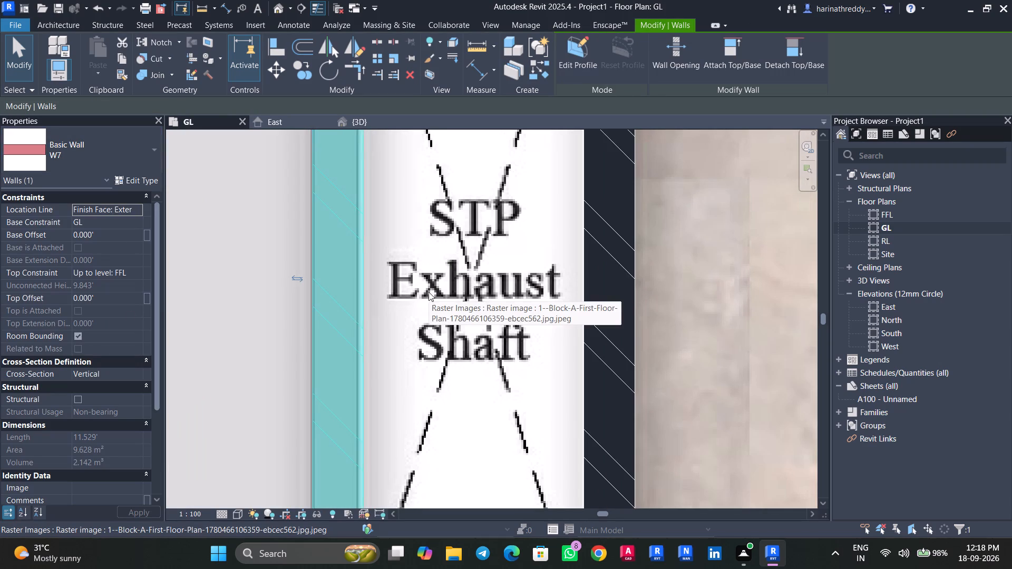
pyautogui.scroll(-8, 397, 313)
pyautogui.press('Escape')
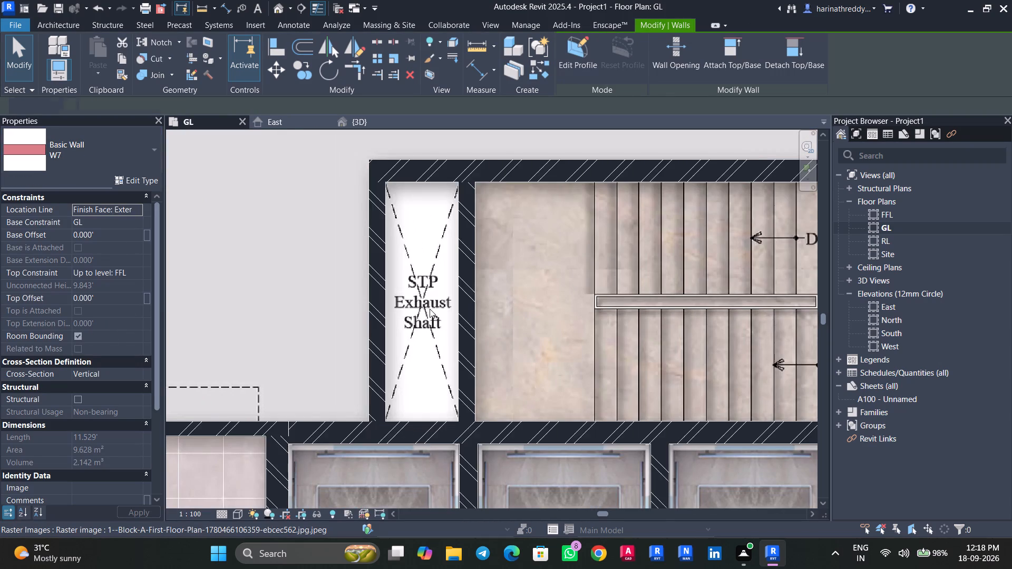
# Examine how the STP Exhaust Shaft's two W7 side walls line up with the plan image along their length.
pyautogui.click(462, 295)
pyautogui.scroll(6, 461, 296)
pyautogui.scroll(-1, 461, 296)
pyautogui.scroll(1, 461, 296)
pyautogui.press('Escape')
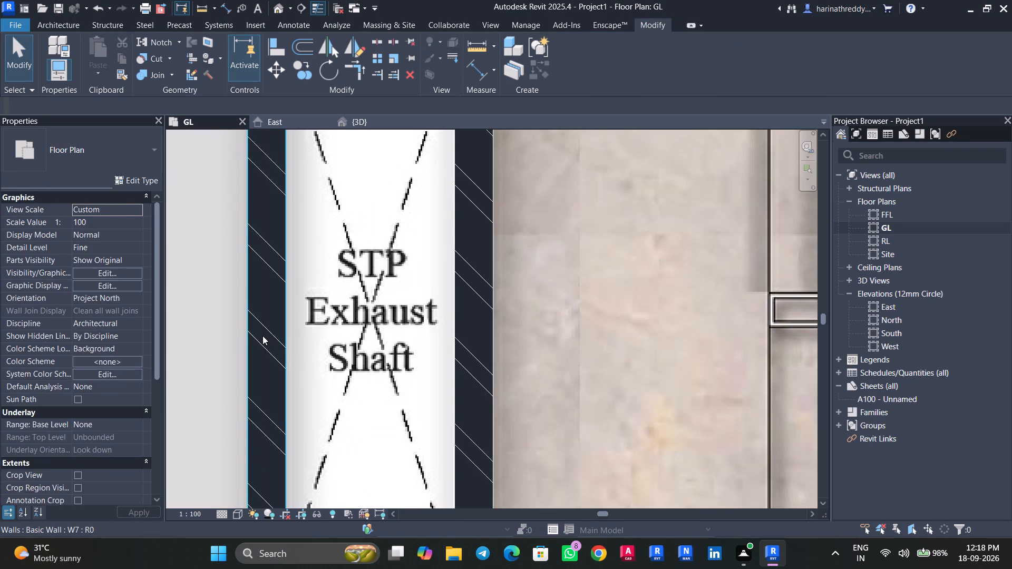
pyautogui.click(262, 335)
pyautogui.scroll(4, 262, 335)
pyautogui.scroll(-7, 262, 335)
pyautogui.scroll(1, 262, 335)
pyautogui.scroll(-3, 262, 335)
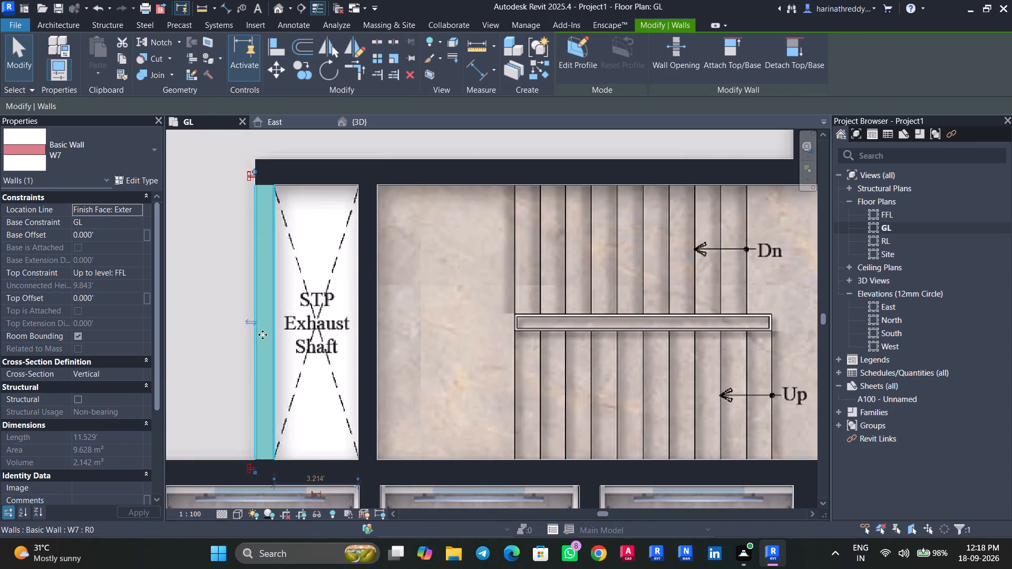
pyautogui.press('Escape')
pyautogui.press('Escape')
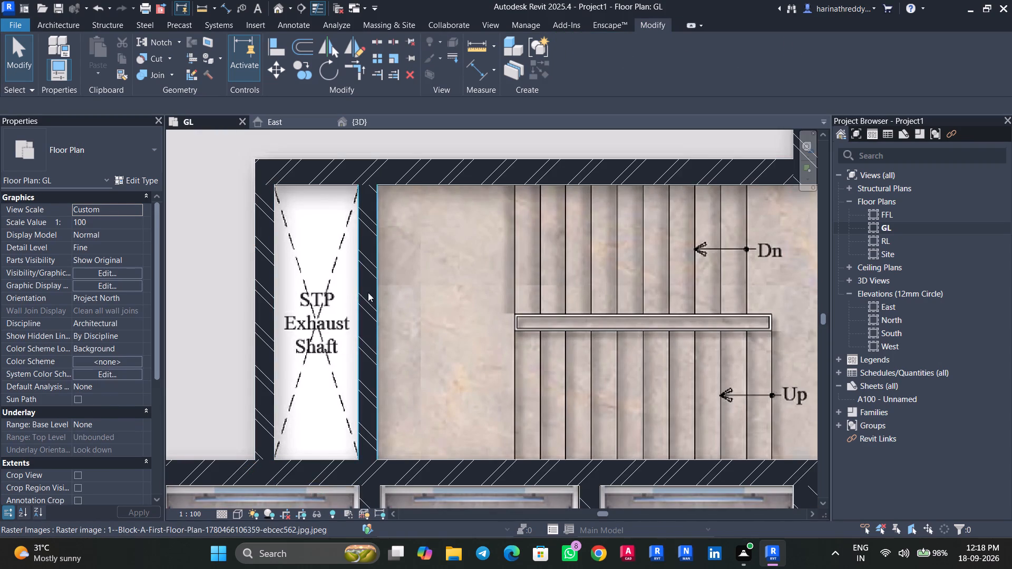
pyautogui.click(368, 292)
pyautogui.scroll(7, 366, 301)
pyautogui.moveTo(366, 301); pyautogui.dragTo(580, 270, button='middle')
pyautogui.scroll(1, 580, 270)
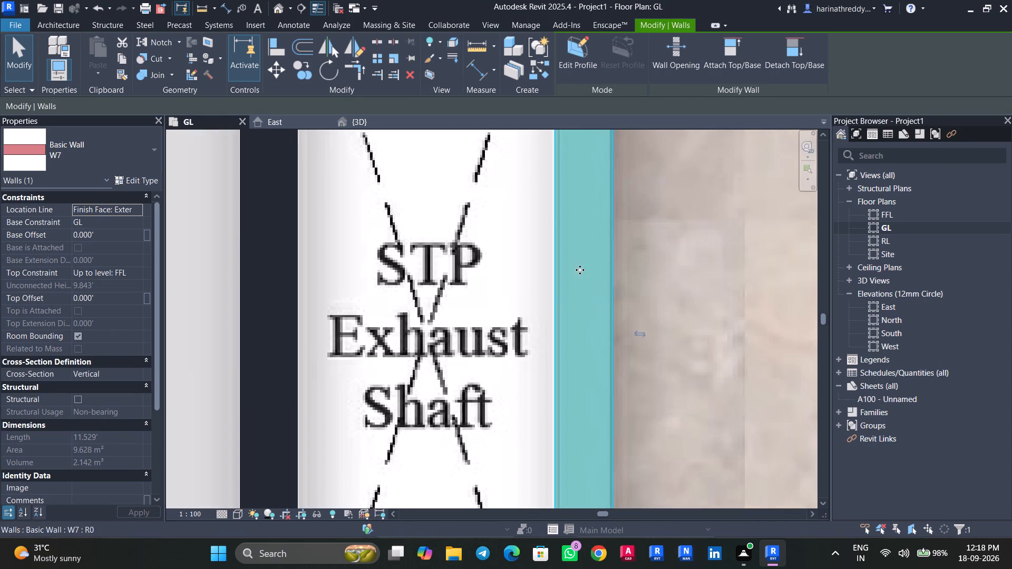
pyautogui.press('Escape')
pyautogui.click(278, 282)
pyautogui.scroll(3, 268, 313)
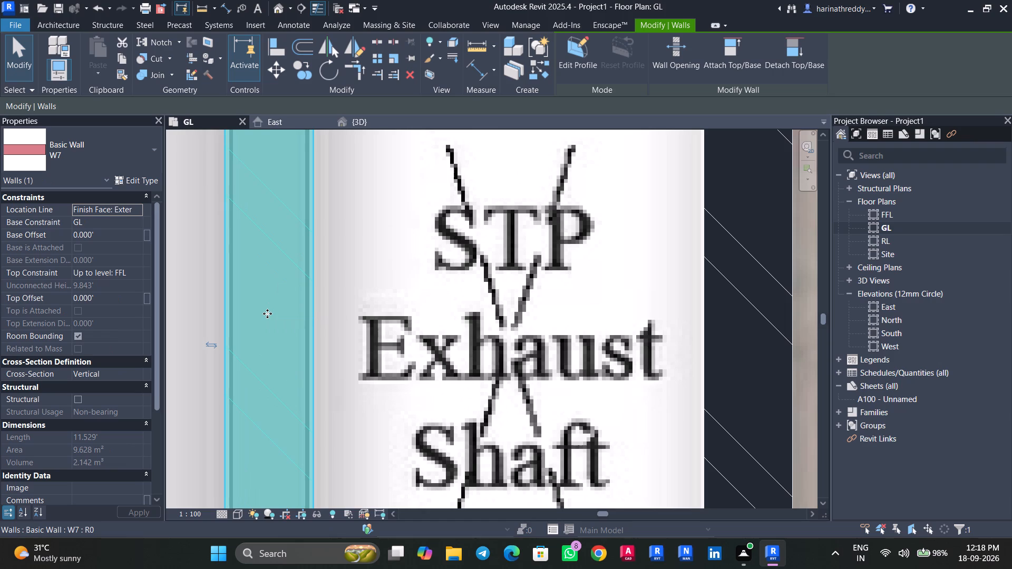
pyautogui.scroll(-11, 267, 313)
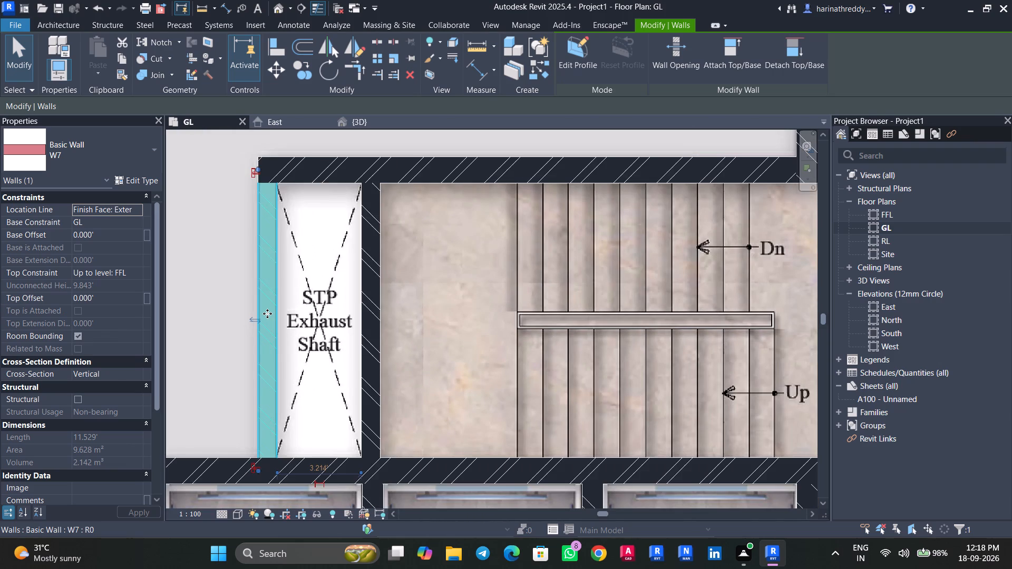
pyautogui.press('Escape')
pyautogui.scroll(8, 260, 162)
pyautogui.click(268, 293)
pyautogui.scroll(-3, 268, 293)
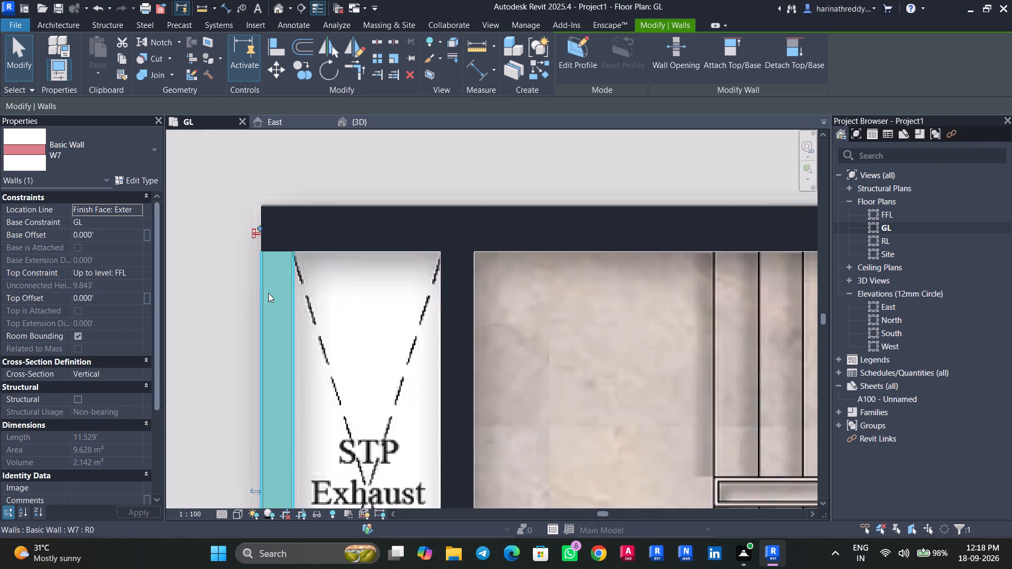
pyautogui.scroll(-9, 268, 293)
pyautogui.moveTo(289, 336); pyautogui.dragTo(293, 276, button='middle')
pyautogui.scroll(8, 295, 315)
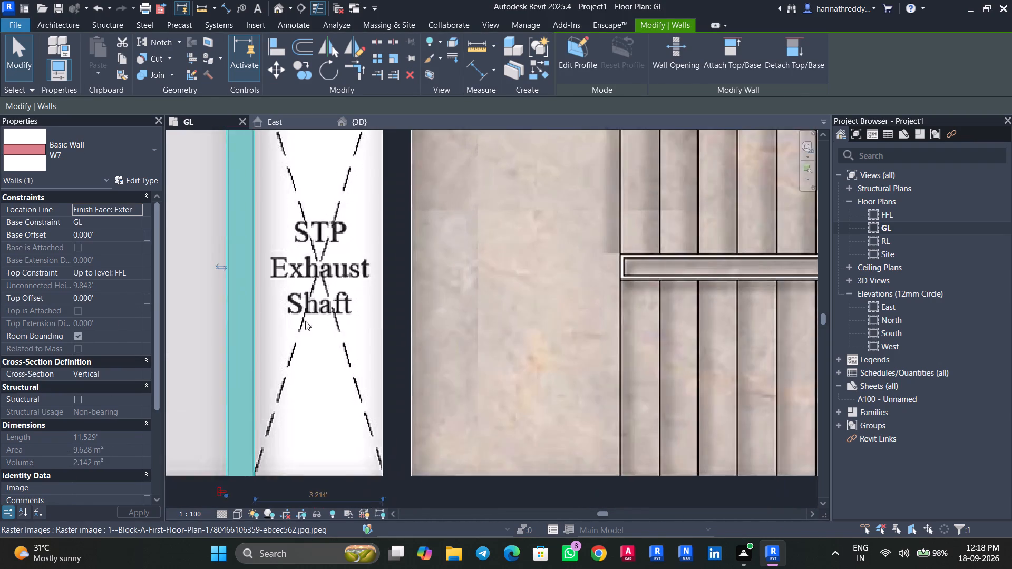
pyautogui.press('Escape')
pyautogui.click(414, 317)
pyautogui.moveTo(376, 356); pyautogui.dragTo(362, 270, button='middle')
pyautogui.press('Escape')
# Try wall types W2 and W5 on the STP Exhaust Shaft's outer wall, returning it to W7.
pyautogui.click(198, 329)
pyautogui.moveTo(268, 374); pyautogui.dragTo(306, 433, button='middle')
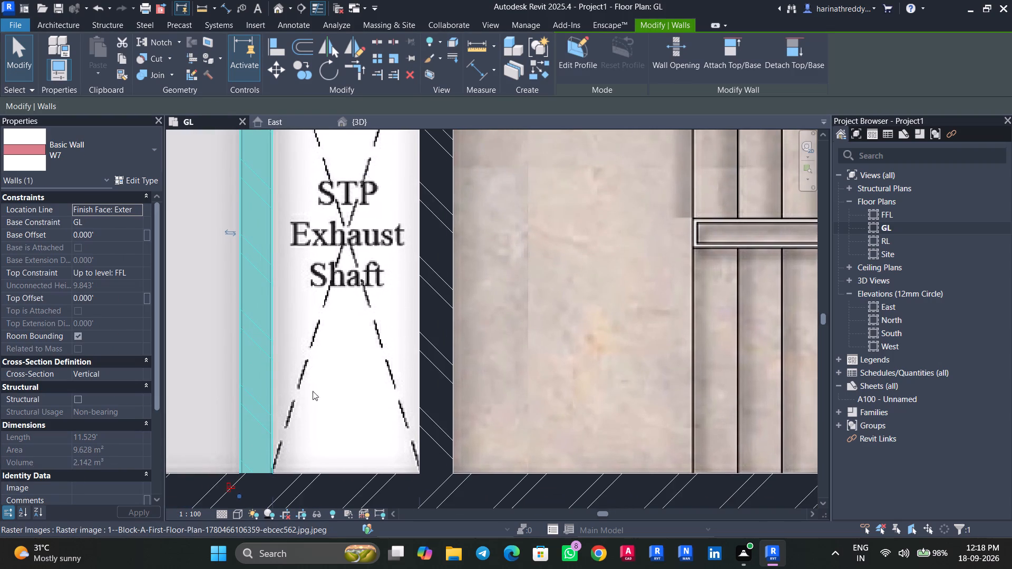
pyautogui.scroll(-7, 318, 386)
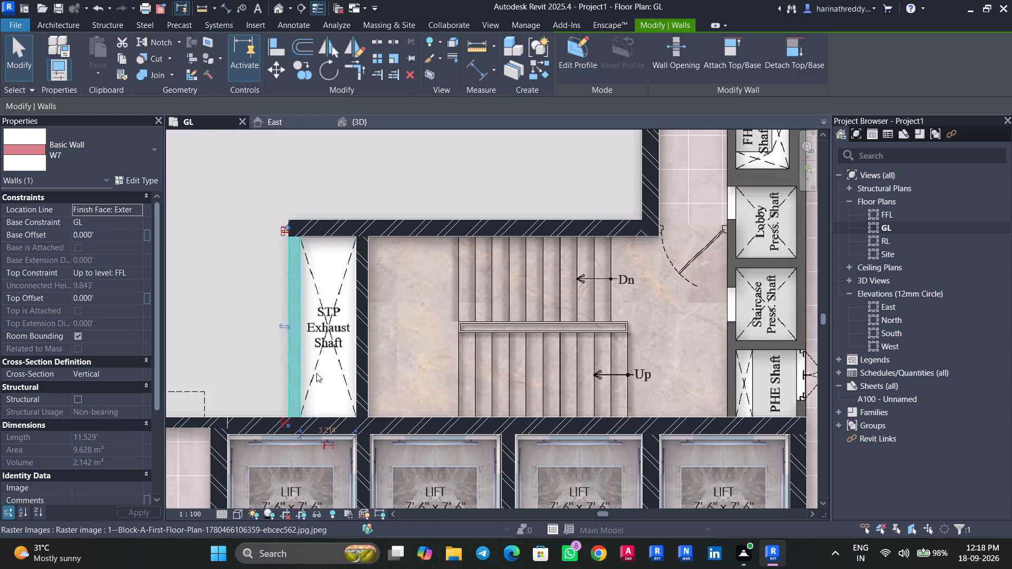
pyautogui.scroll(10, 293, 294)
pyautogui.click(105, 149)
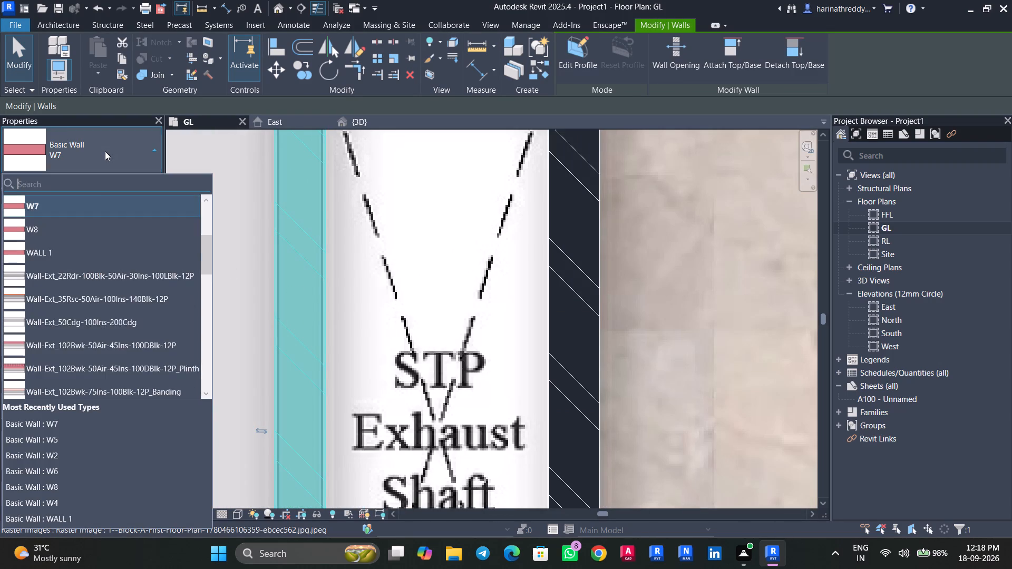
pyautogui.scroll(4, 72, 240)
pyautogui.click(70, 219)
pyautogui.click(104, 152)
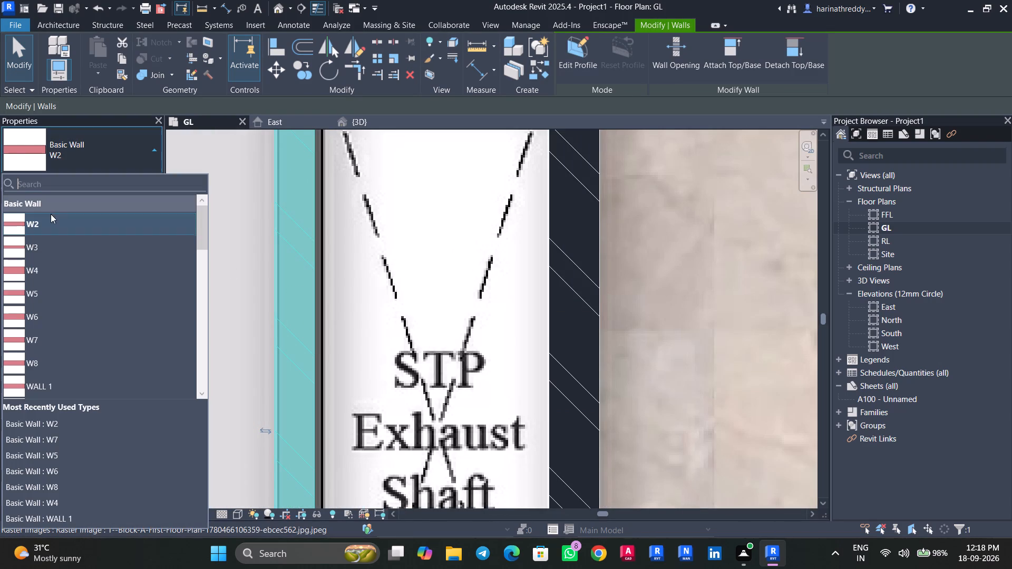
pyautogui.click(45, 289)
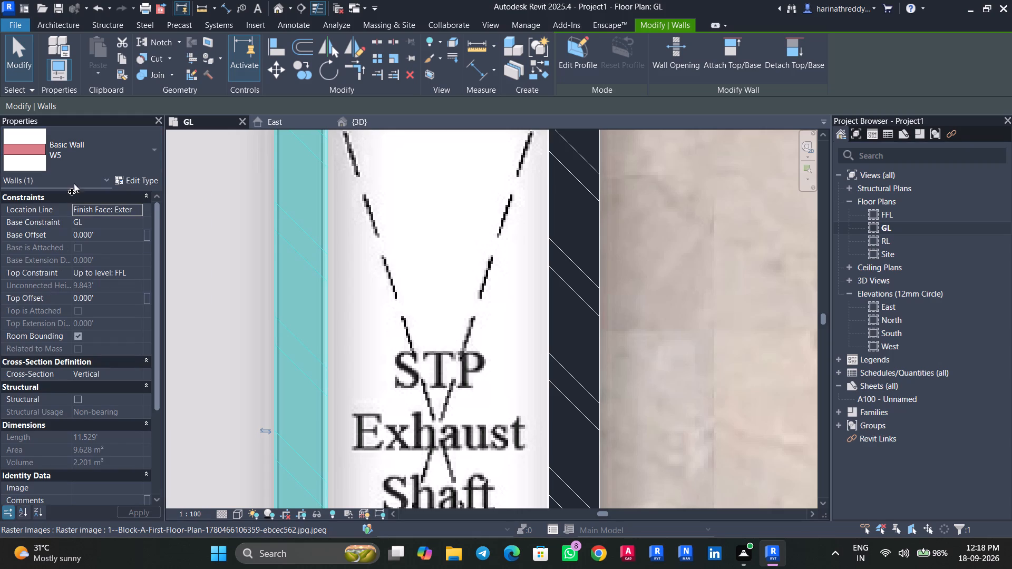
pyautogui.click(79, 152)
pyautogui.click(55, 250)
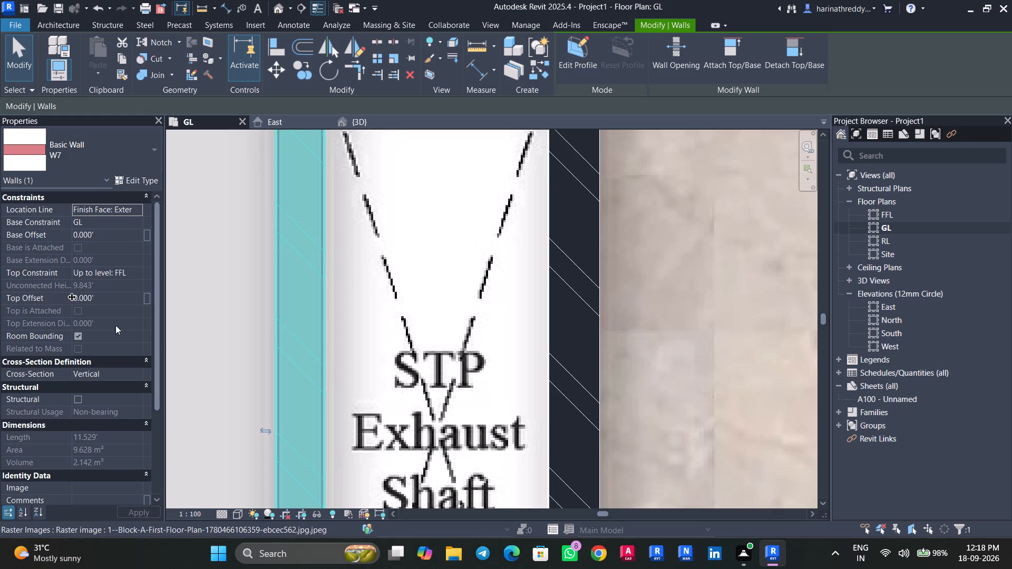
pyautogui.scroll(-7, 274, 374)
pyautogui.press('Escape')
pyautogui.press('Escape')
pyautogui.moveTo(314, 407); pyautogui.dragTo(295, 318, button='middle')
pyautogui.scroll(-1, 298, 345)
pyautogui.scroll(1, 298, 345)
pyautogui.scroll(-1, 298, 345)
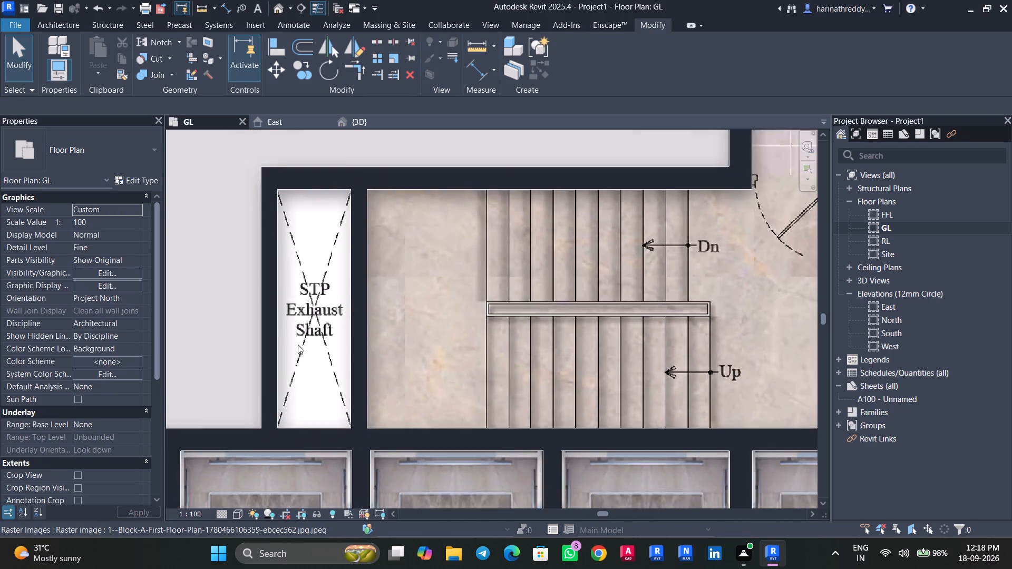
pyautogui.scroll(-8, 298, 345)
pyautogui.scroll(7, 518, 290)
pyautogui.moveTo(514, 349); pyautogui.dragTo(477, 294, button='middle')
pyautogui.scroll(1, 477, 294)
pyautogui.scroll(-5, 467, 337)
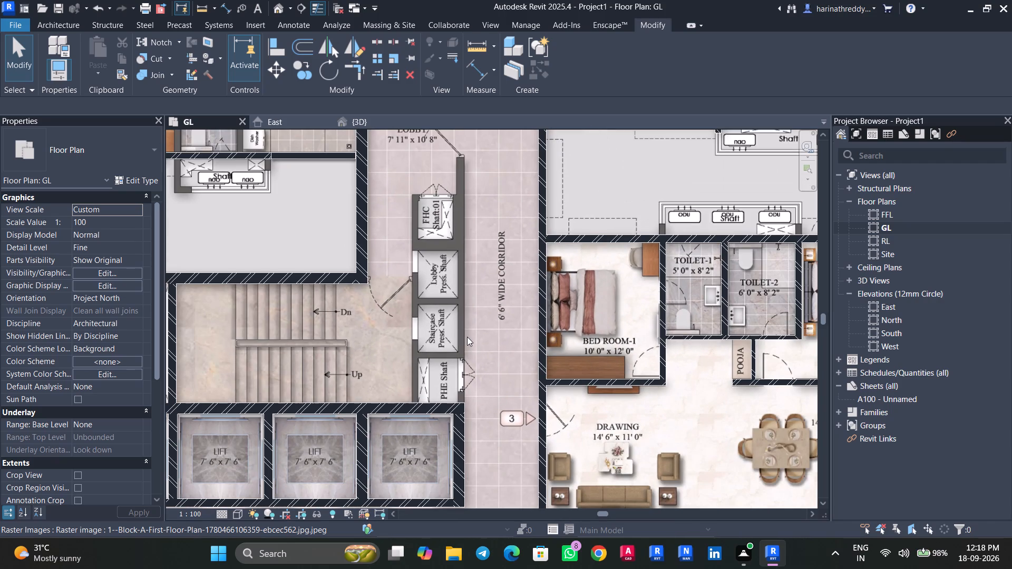
# Draw a W2 wall about 29.6 ft long along the corridor side of the shafts, from the lift wall corner to the goods lift wall.
pyautogui.scroll(8, 460, 311)
pyautogui.write('WA')
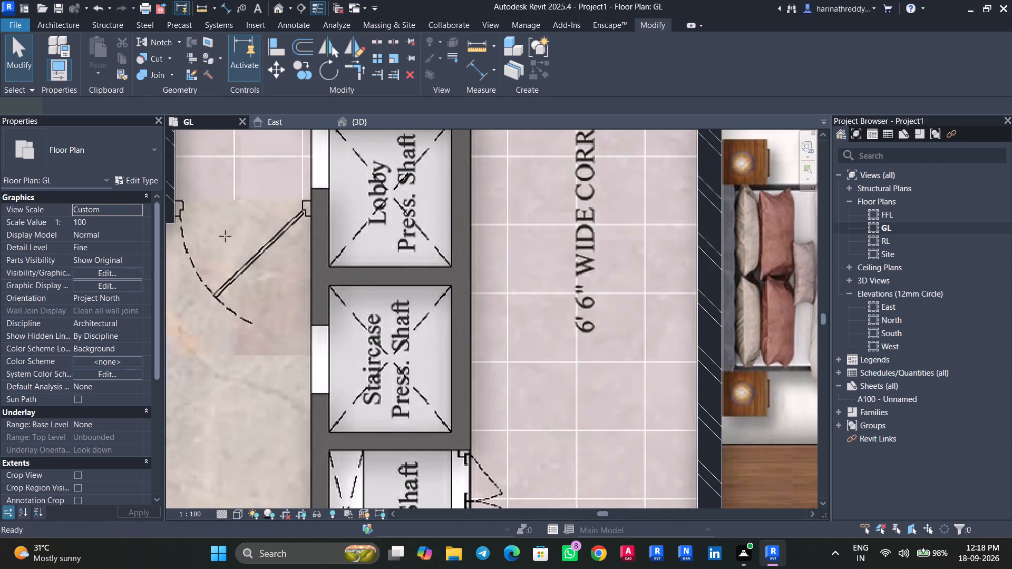
pyautogui.click(71, 145)
pyautogui.scroll(4, 57, 253)
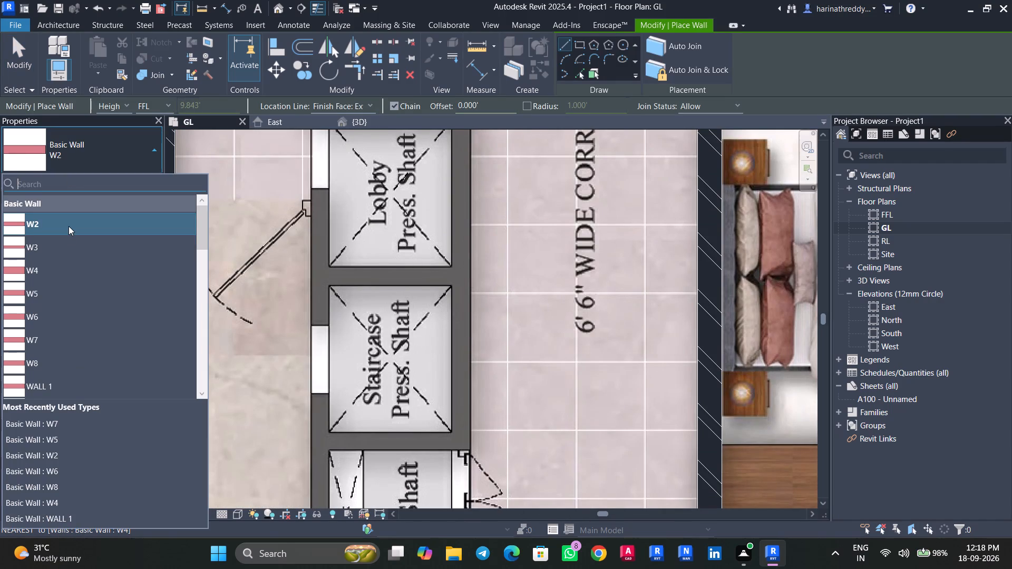
pyautogui.click(69, 226)
pyautogui.moveTo(375, 422); pyautogui.dragTo(340, 286, button='middle')
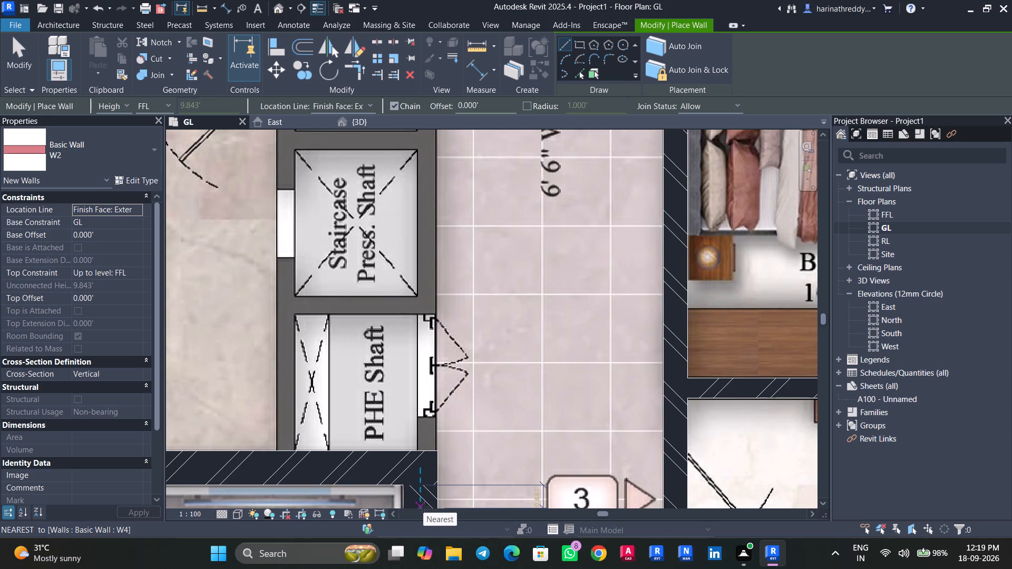
pyautogui.click(439, 449)
pyautogui.scroll(9, 429, 253)
pyautogui.press('space')
pyautogui.moveTo(457, 208); pyautogui.dragTo(464, 367, button='middle')
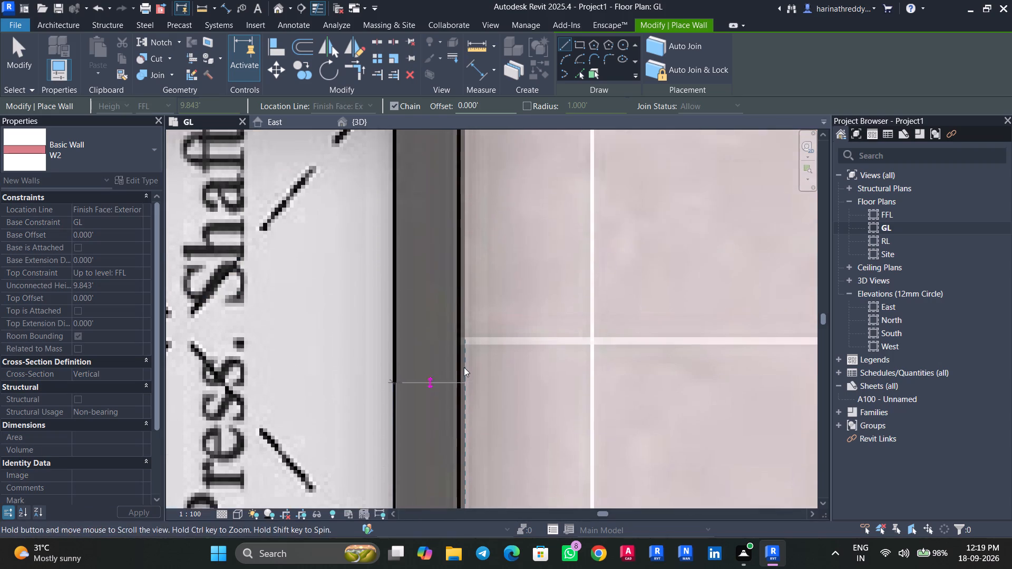
pyautogui.moveTo(464, 367); pyautogui.dragTo(460, 380, button='middle')
pyautogui.scroll(-12, 465, 358)
pyautogui.moveTo(459, 246); pyautogui.dragTo(458, 515, button='middle')
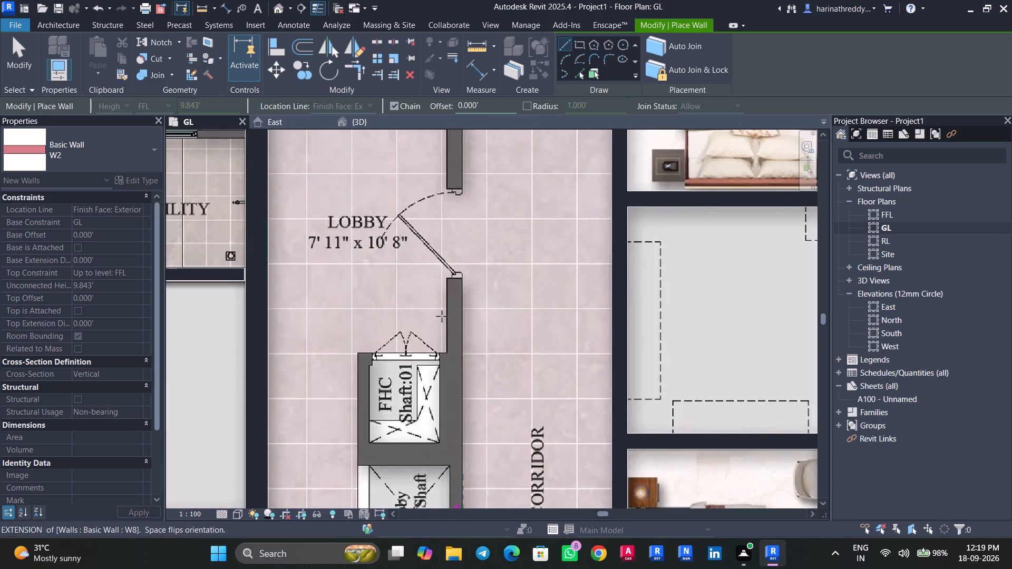
pyautogui.moveTo(461, 238); pyautogui.dragTo(467, 458, button='middle')
pyautogui.scroll(9, 453, 319)
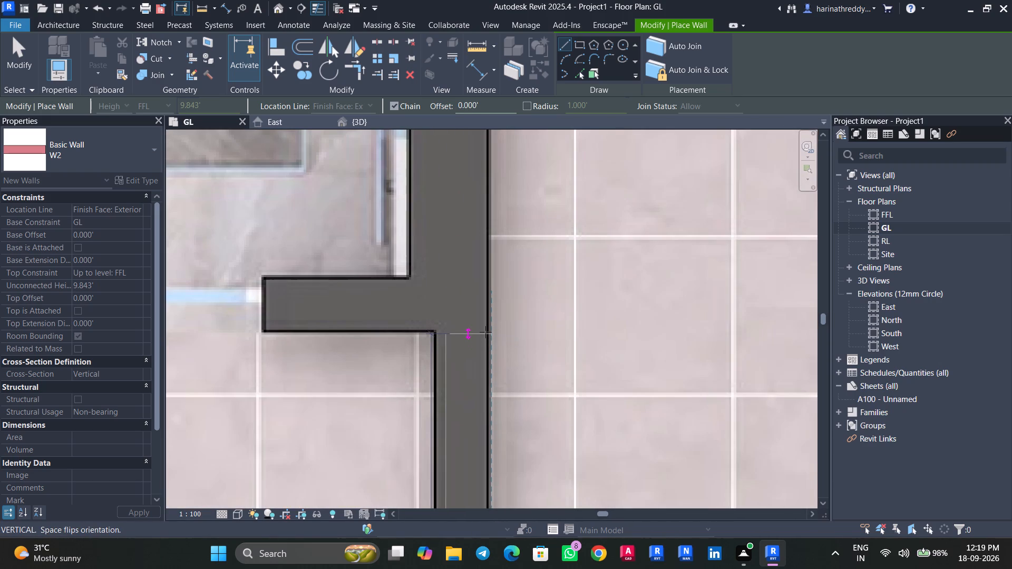
pyautogui.click(485, 332)
pyautogui.press('Escape')
pyautogui.press('Escape')
pyautogui.press('Escape')
# Change the new corridor-side shaft wall to W5 and nudge it slightly toward the corridor.
pyautogui.click(466, 371)
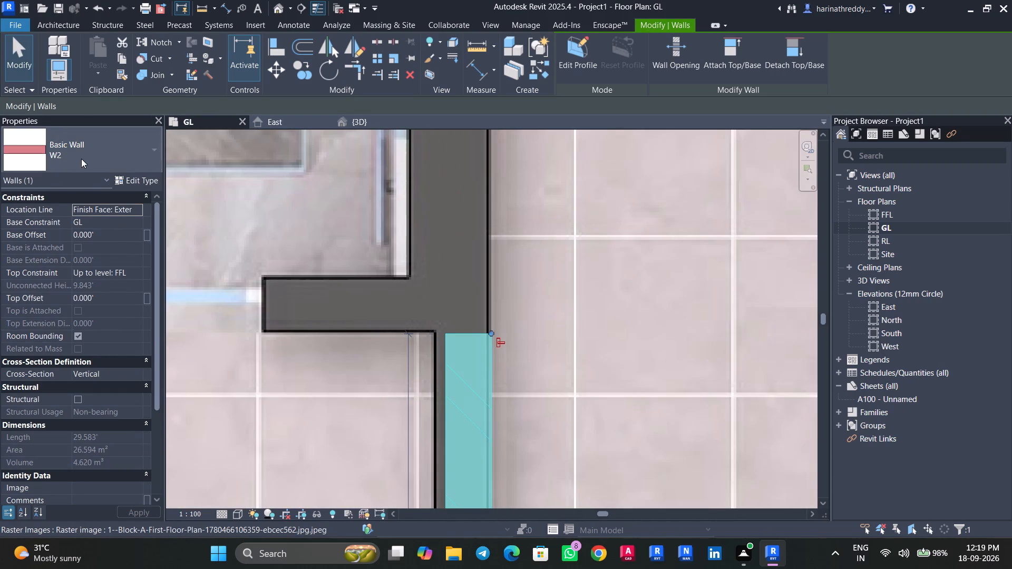
pyautogui.click(81, 159)
pyautogui.scroll(4, 46, 281)
pyautogui.click(48, 297)
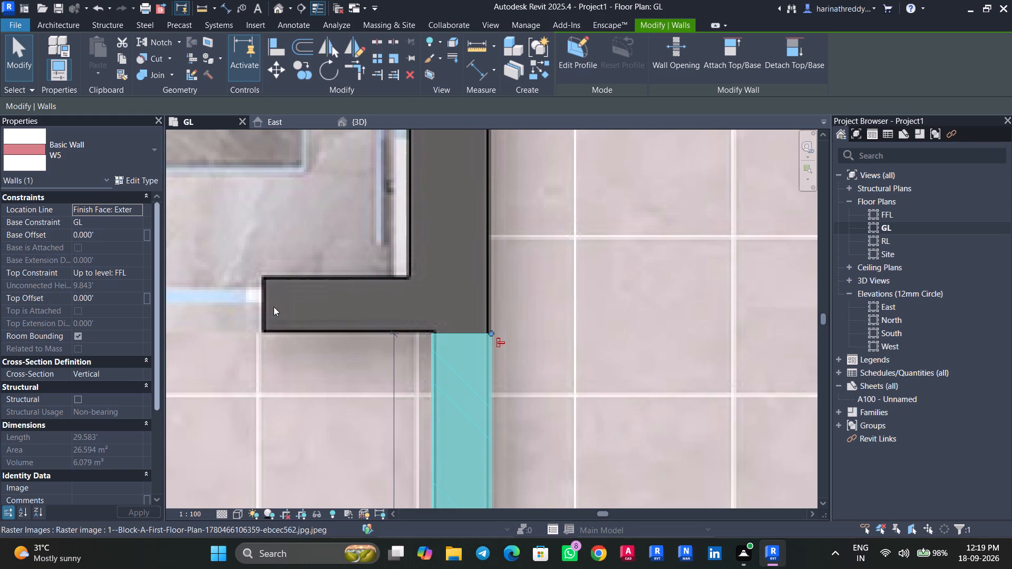
pyautogui.scroll(-9, 377, 375)
pyautogui.moveTo(414, 431); pyautogui.dragTo(458, 218, button='middle')
pyautogui.moveTo(473, 393); pyautogui.dragTo(493, 230, button='middle')
pyautogui.moveTo(492, 378); pyautogui.dragTo(518, 265, button='middle')
pyautogui.scroll(8, 499, 354)
pyautogui.press('Right')
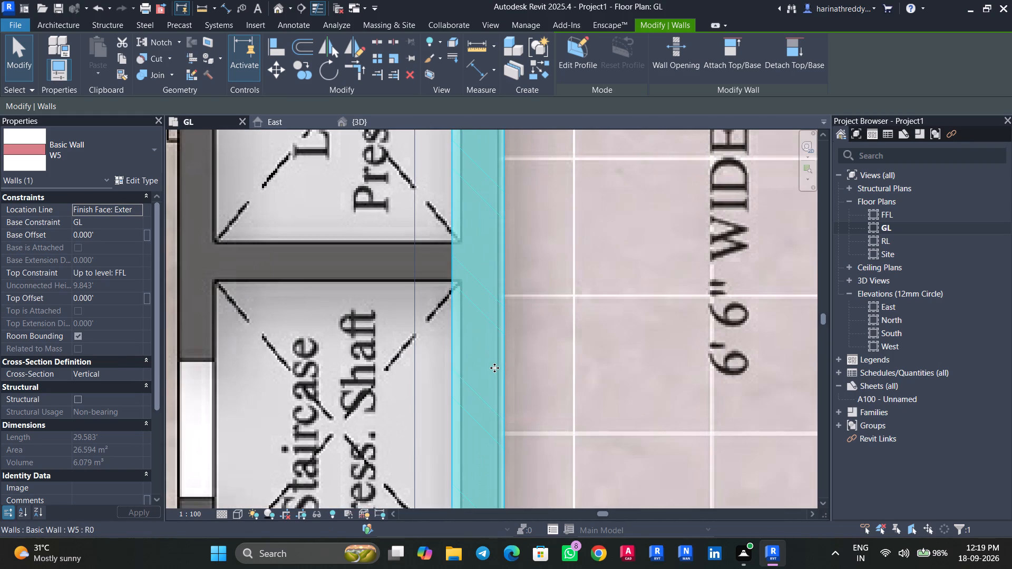
# Split the W5 wall at the boundary between FHC Shaft:01 and the Lobby Press. Shaft, and nudge its upper segment back toward the shafts.
pyautogui.scroll(-4, 494, 368)
pyautogui.moveTo(516, 232); pyautogui.dragTo(538, 496, button='middle')
pyautogui.moveTo(555, 365); pyautogui.dragTo(562, 478, button='middle')
pyautogui.moveTo(554, 461); pyautogui.dragTo(531, 330, button='middle')
pyautogui.write('SL')
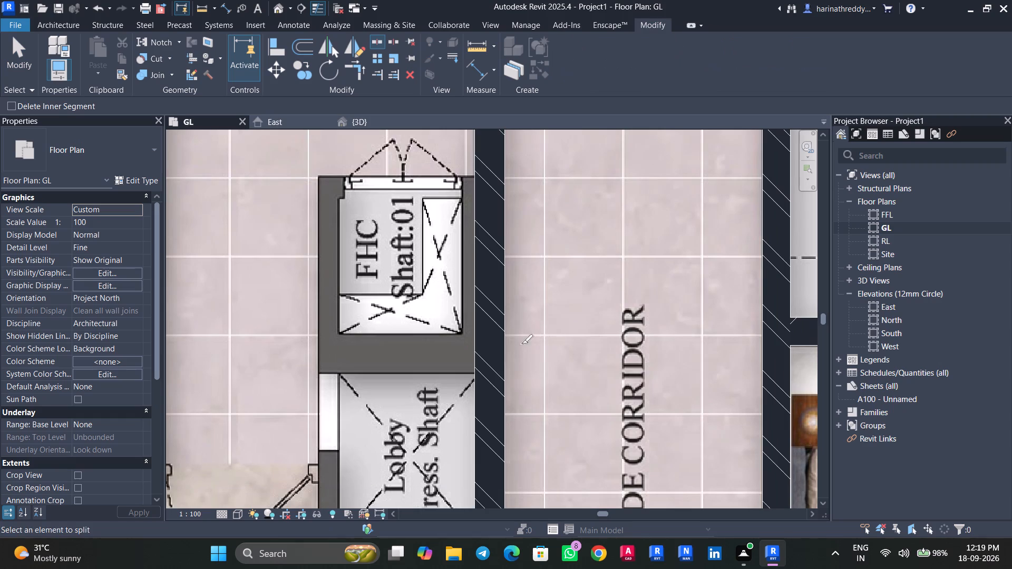
pyautogui.click(490, 373)
pyautogui.press('Escape')
pyautogui.press('Escape')
pyautogui.click(488, 345)
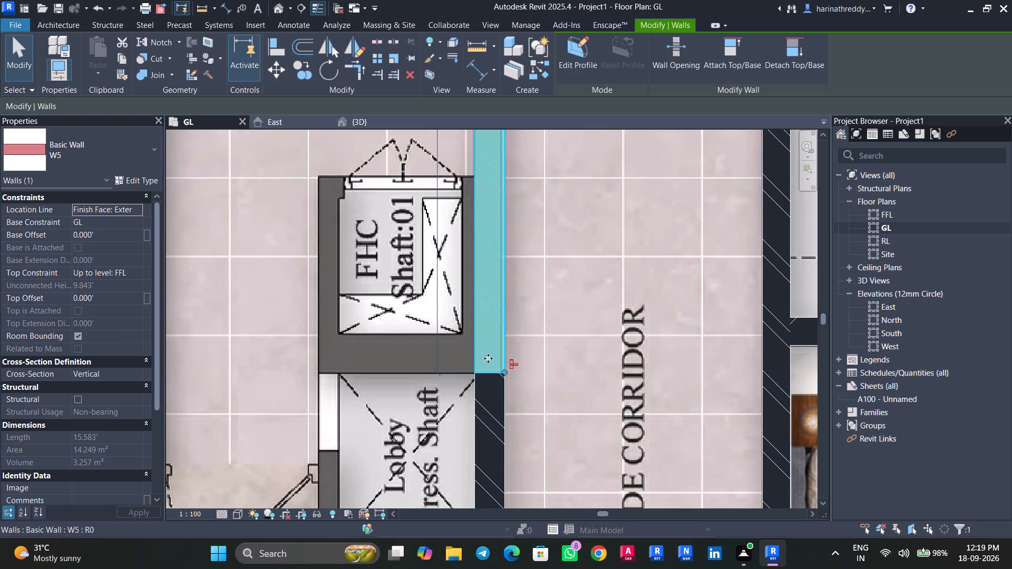
pyautogui.press('Left')
pyautogui.press('Escape')
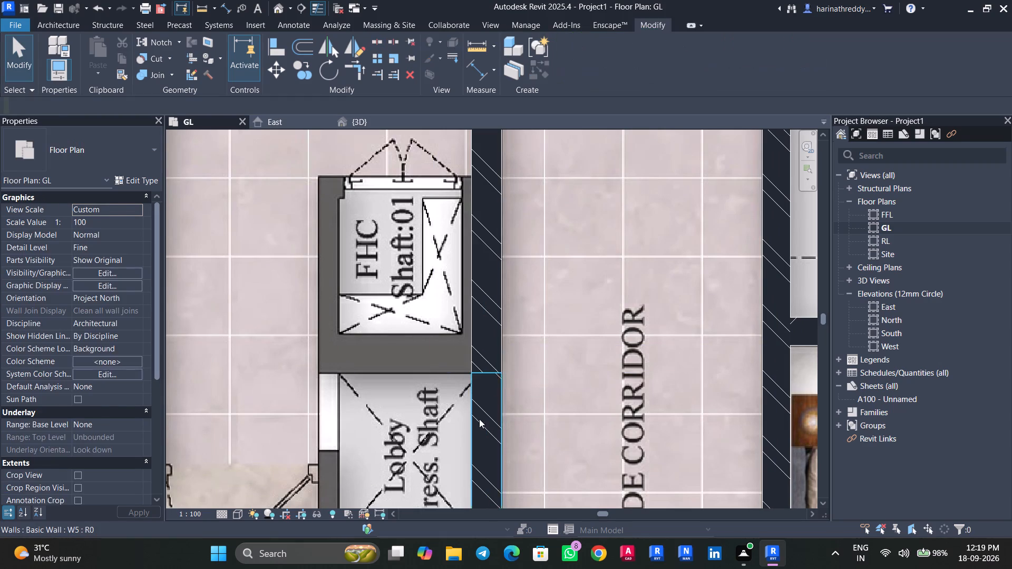
# Change the wall segment beside the Lobby Press., Staircase Press. and PHE shafts to type W2.
pyautogui.click(479, 419)
pyautogui.scroll(-8, 479, 419)
pyautogui.moveTo(479, 419); pyautogui.dragTo(478, 150, button='middle')
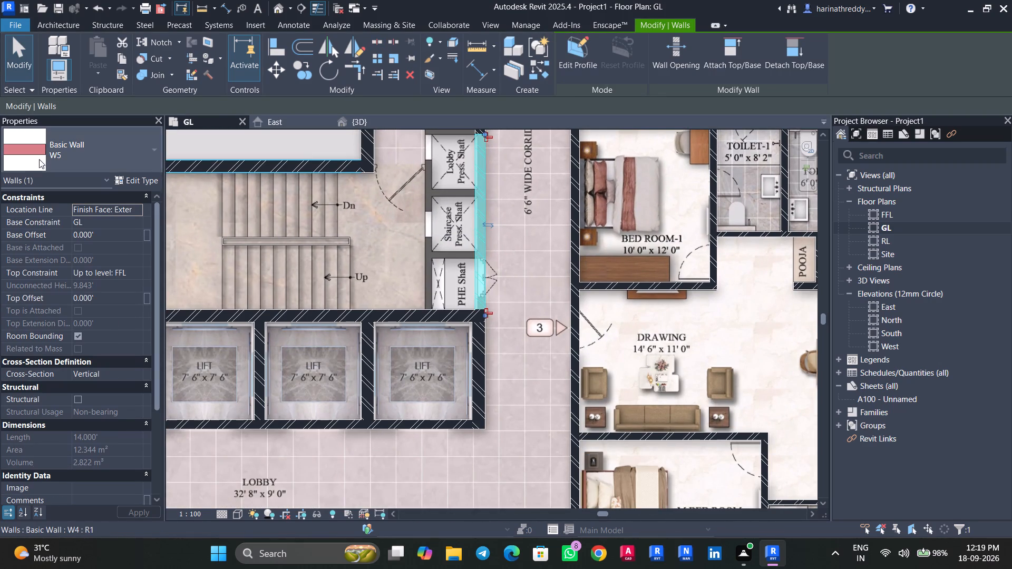
pyautogui.click(43, 156)
pyautogui.scroll(3, 55, 257)
pyautogui.click(56, 227)
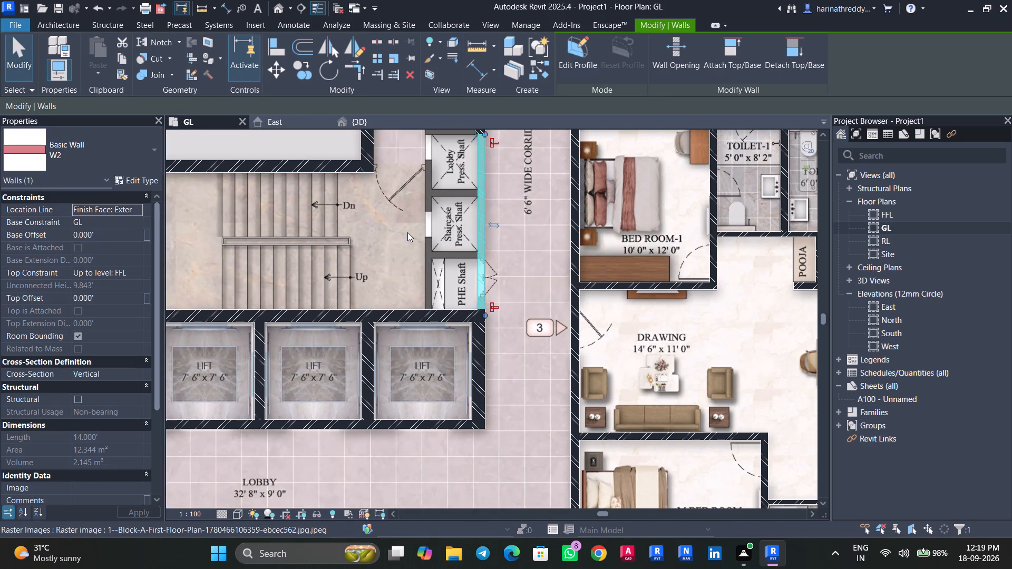
# Disallow the join at the W2 segment's end where it meets the W5 wall beside the Lobby Press. Shaft.
pyautogui.scroll(9, 407, 232)
pyautogui.moveTo(660, 202); pyautogui.dragTo(638, 467, button='middle')
pyautogui.moveTo(620, 267); pyautogui.dragTo(621, 410, button='middle')
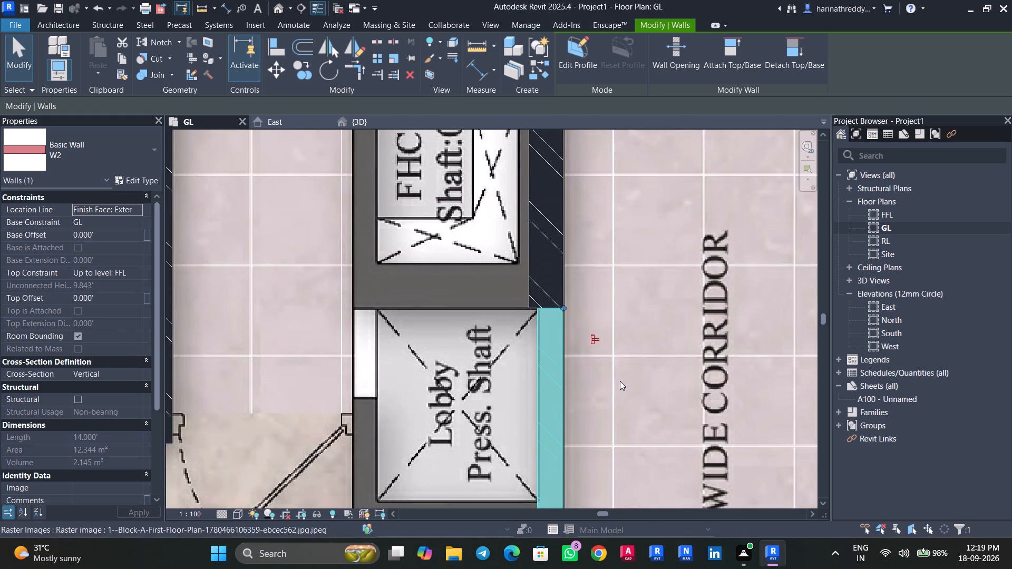
pyautogui.press('Escape')
pyautogui.click(544, 350)
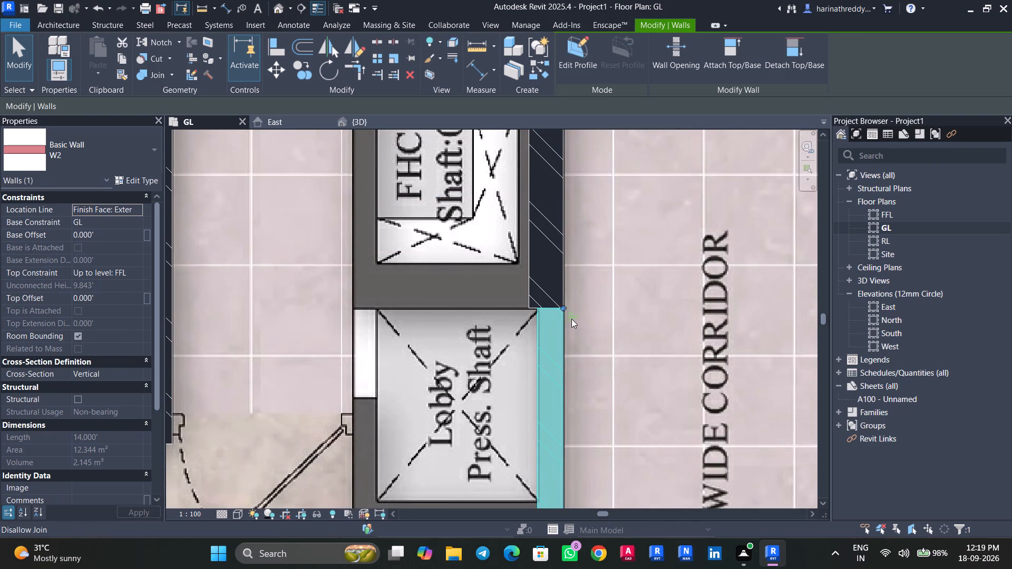
pyautogui.click(571, 319)
pyautogui.press('Escape')
# Review the modelled walls across the whole floor plan and in the 3D view.
pyautogui.scroll(-6, 567, 368)
pyautogui.moveTo(599, 419); pyautogui.dragTo(597, 387, button='middle')
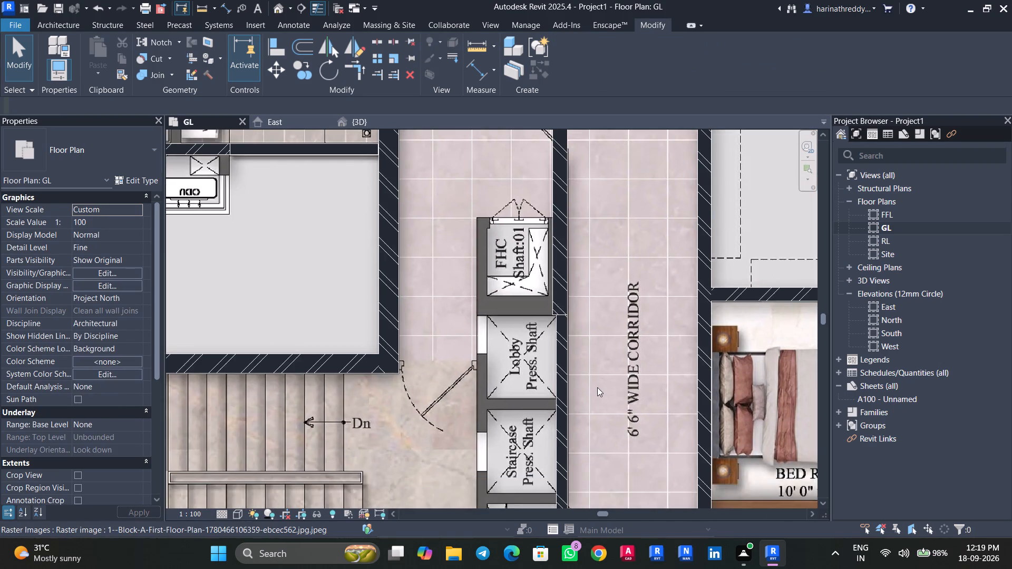
pyautogui.scroll(-10, 597, 387)
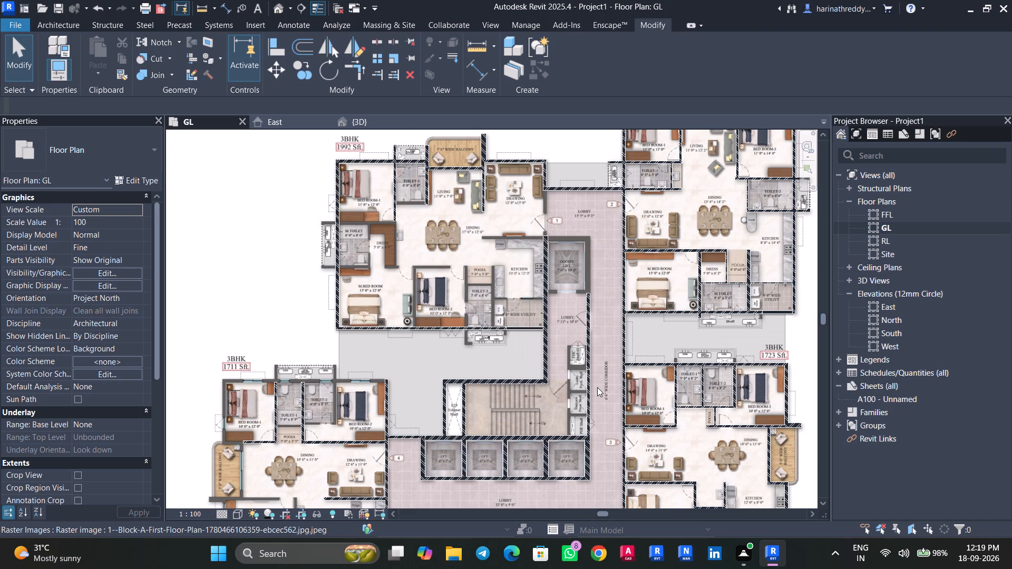
pyautogui.scroll(-3, 597, 387)
pyautogui.moveTo(597, 387); pyautogui.dragTo(576, 312, button='middle')
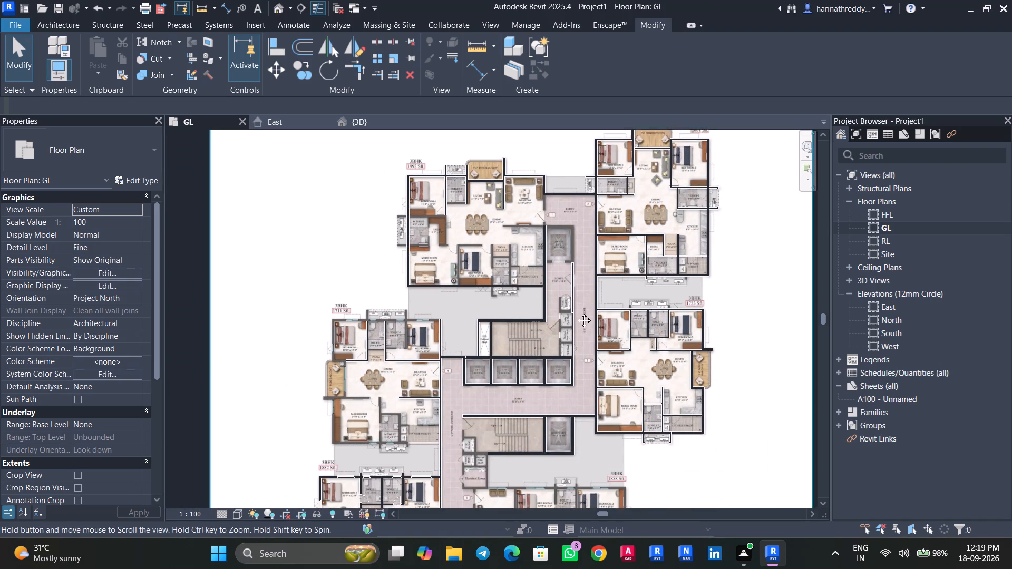
pyautogui.moveTo(576, 312); pyautogui.dragTo(575, 298, button='middle')
pyautogui.doubleClick(368, 129)
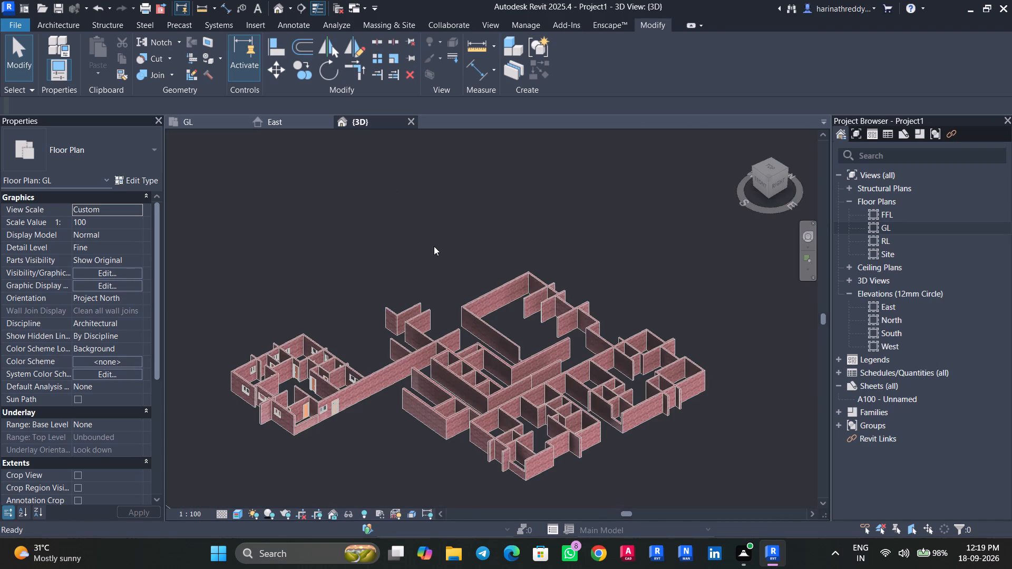
pyautogui.scroll(4, 648, 460)
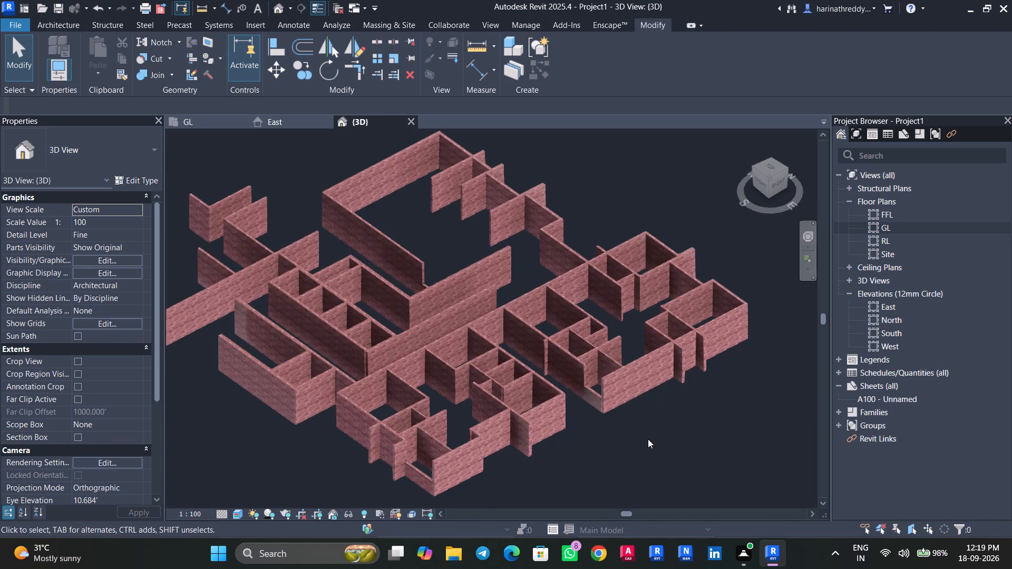
pyautogui.scroll(-5, 645, 436)
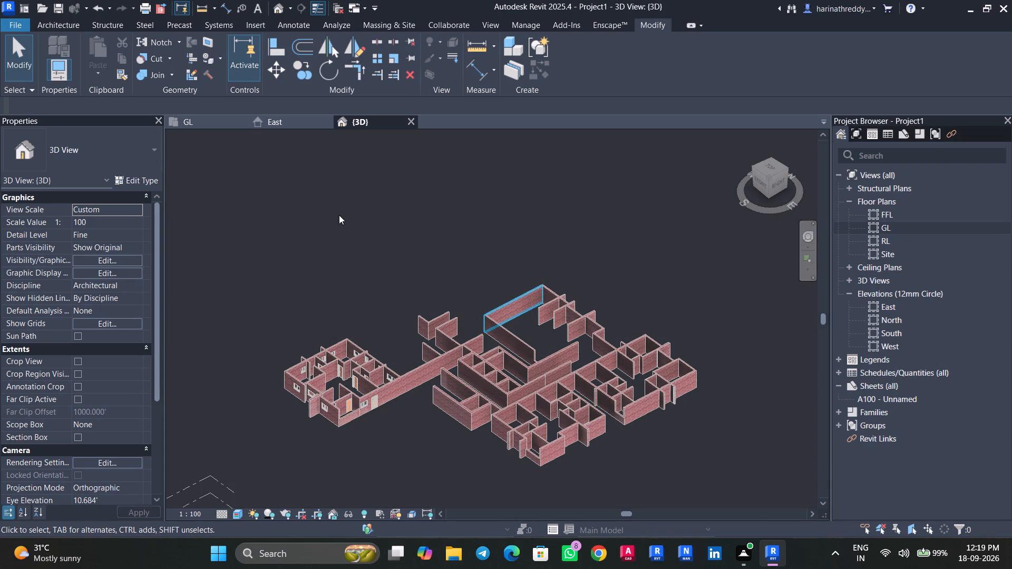
# Examine the GL floor plan around the flats, corridors, staircases and shafts for walls still missing over the plan image.
pyautogui.click(208, 123)
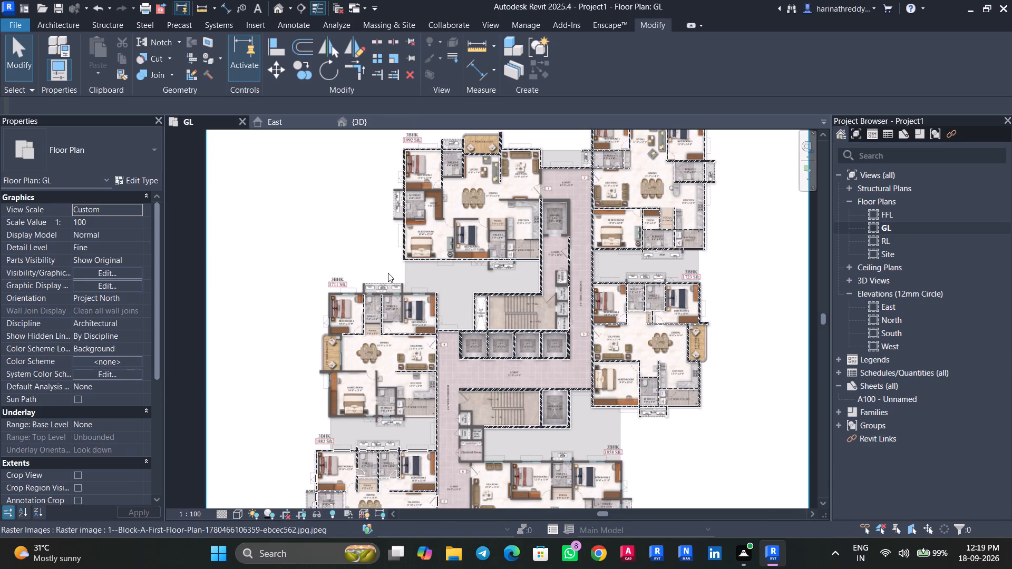
pyautogui.scroll(4, 471, 191)
pyautogui.moveTo(581, 415); pyautogui.dragTo(557, 183, button='middle')
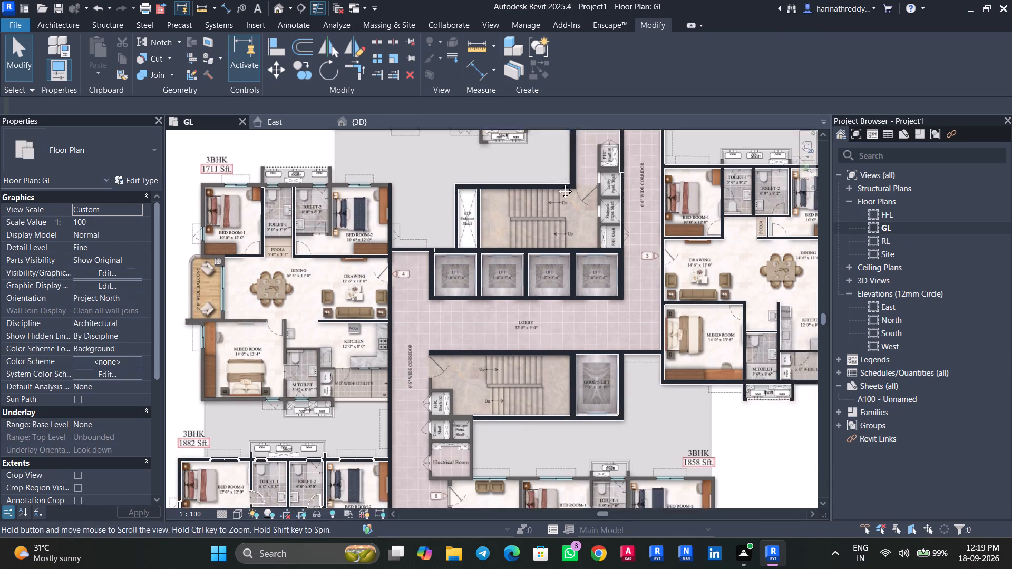
pyautogui.moveTo(557, 183); pyautogui.dragTo(557, 167, button='middle')
pyautogui.moveTo(547, 377); pyautogui.dragTo(640, 363, button='middle')
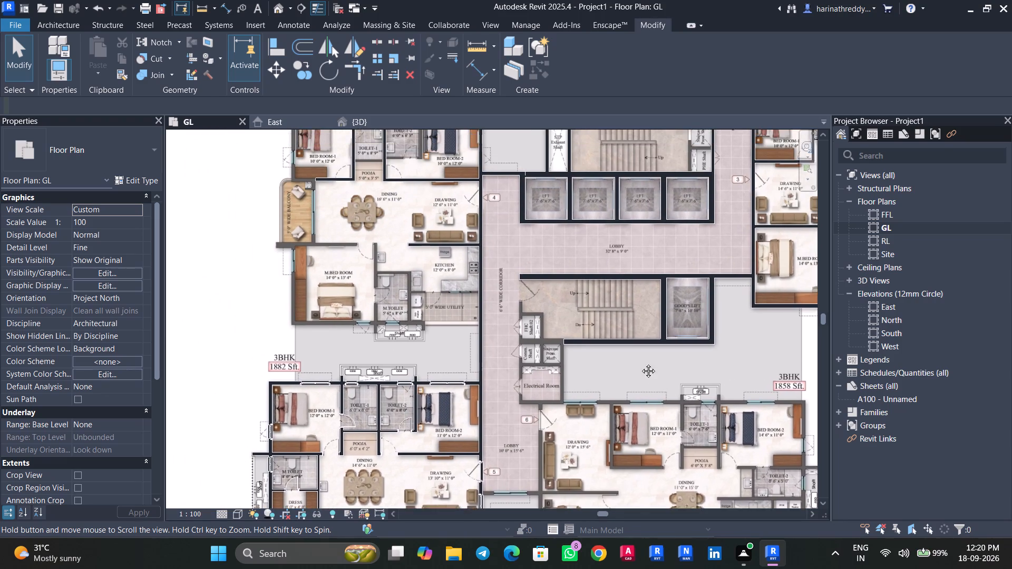
pyautogui.moveTo(640, 363); pyautogui.dragTo(663, 409, button='middle')
pyautogui.moveTo(546, 335); pyautogui.dragTo(567, 206, button='middle')
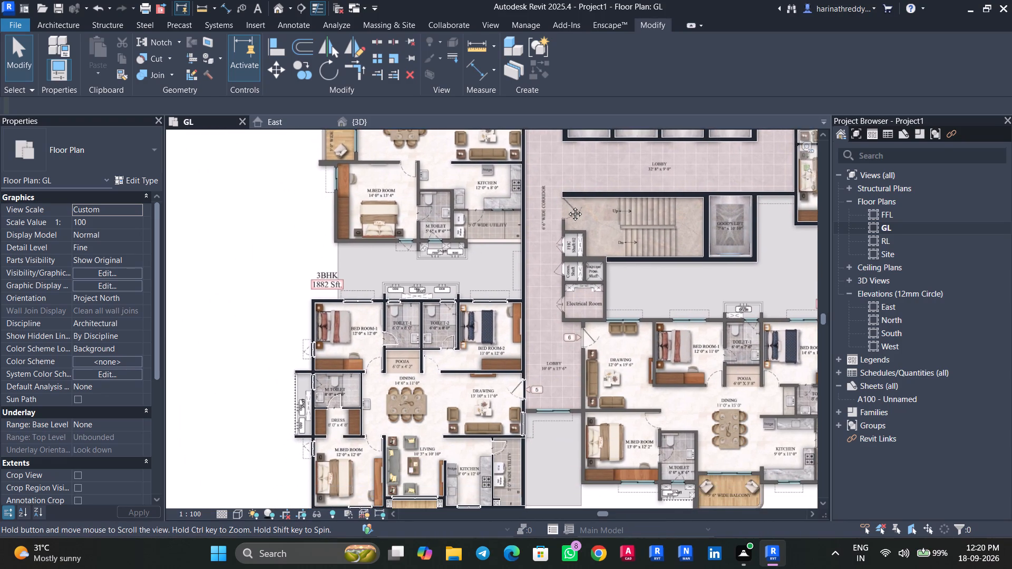
pyautogui.moveTo(567, 206); pyautogui.dragTo(491, 515, button='middle')
pyautogui.scroll(1, 492, 515)
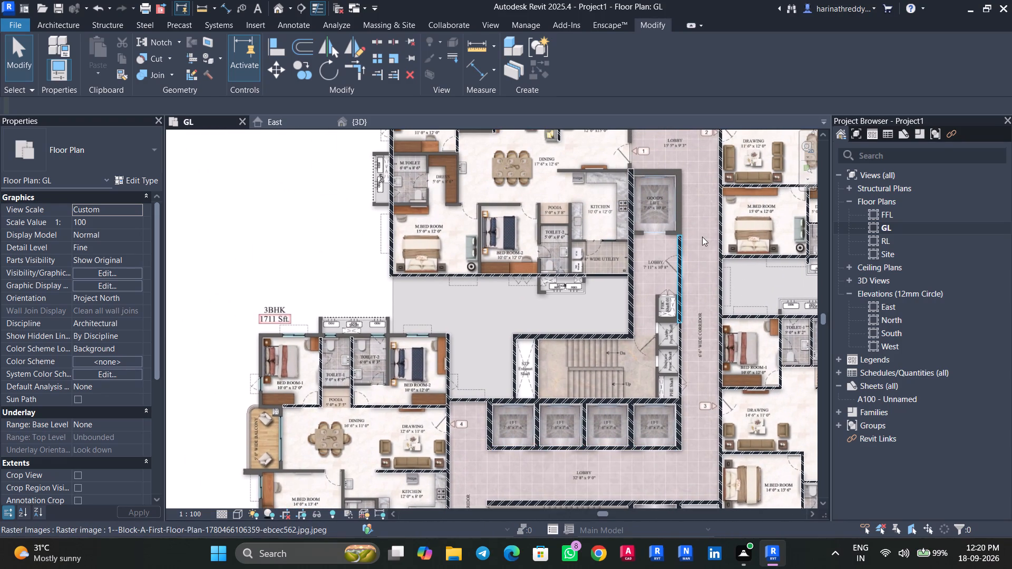
pyautogui.moveTo(702, 237); pyautogui.dragTo(601, 181, button='middle')
pyautogui.moveTo(720, 357); pyautogui.dragTo(638, 431, button='middle')
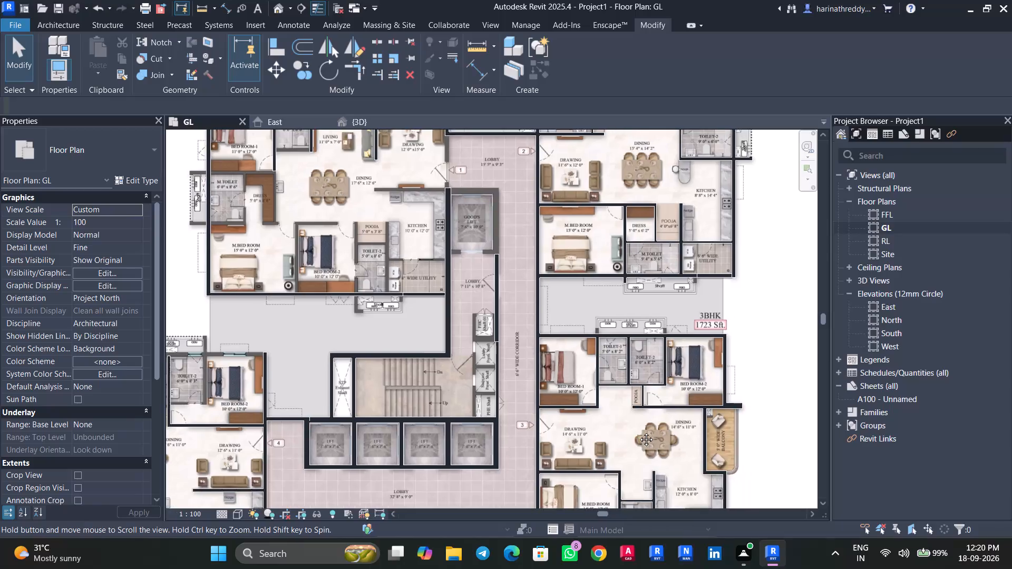
pyautogui.moveTo(638, 431); pyautogui.dragTo(658, 480, button='middle')
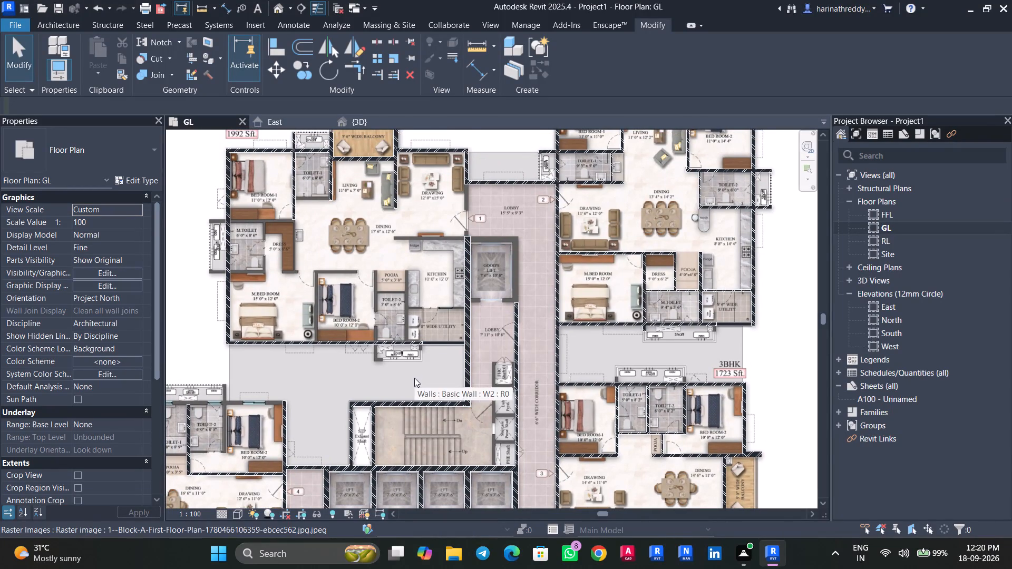
pyautogui.moveTo(416, 377); pyautogui.dragTo(513, 121, button='middle')
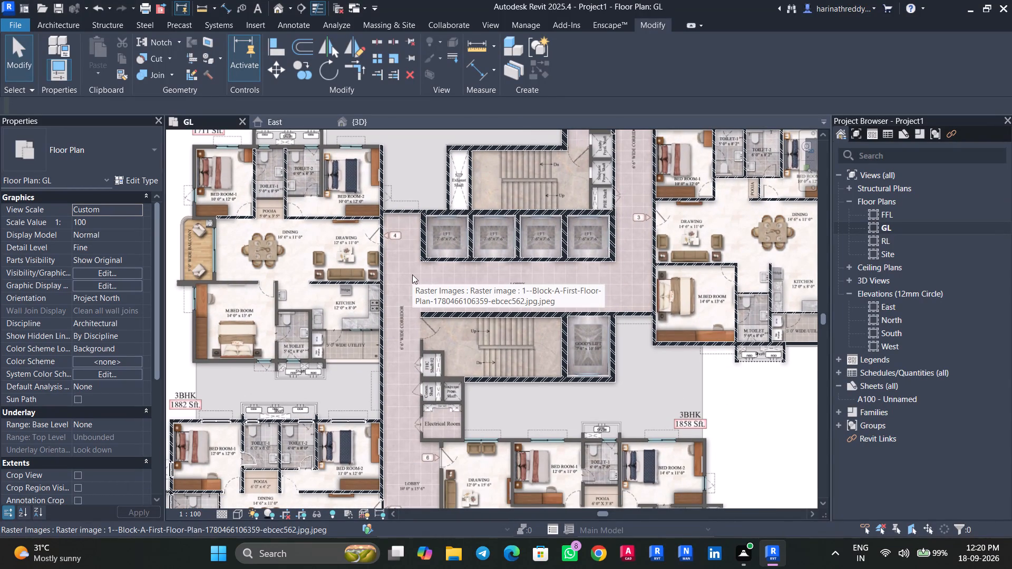
pyautogui.moveTo(412, 274); pyautogui.dragTo(477, 164, button='middle')
pyautogui.moveTo(469, 397); pyautogui.dragTo(468, 386, button='middle')
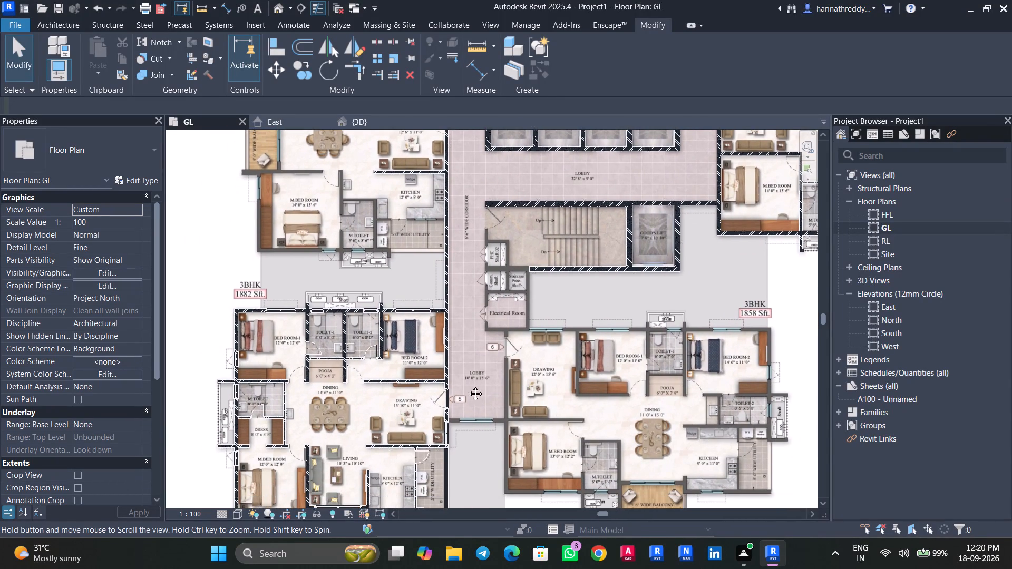
pyautogui.moveTo(468, 386); pyautogui.dragTo(428, 321, button='middle')
pyautogui.moveTo(428, 329); pyautogui.dragTo(443, 474, button='middle')
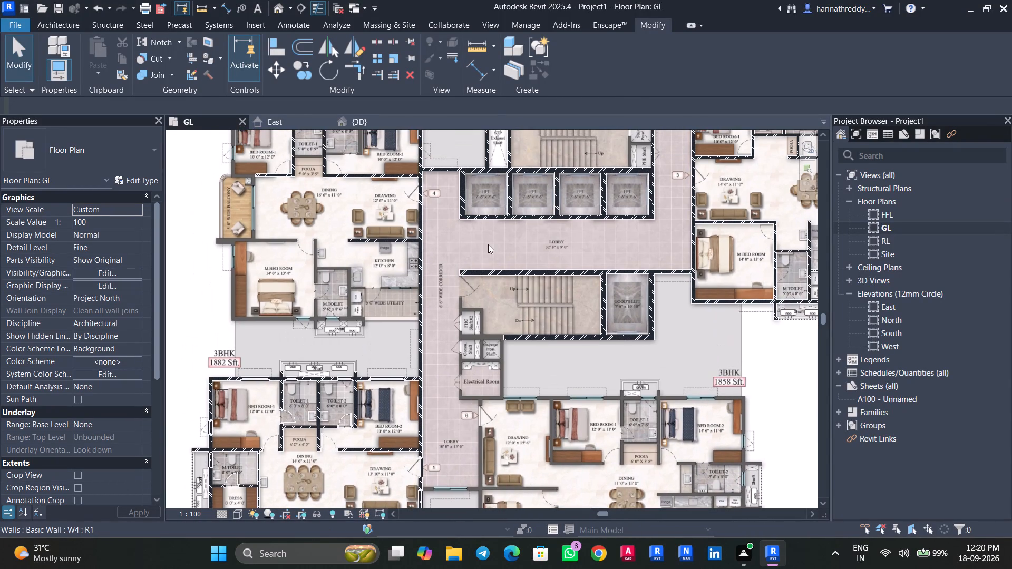
pyautogui.moveTo(488, 244); pyautogui.dragTo(492, 417, button='middle')
pyautogui.moveTo(482, 251); pyautogui.dragTo(472, 331, button='middle')
pyautogui.scroll(12, 627, 354)
pyautogui.moveTo(651, 371); pyautogui.dragTo(586, 444, button='middle')
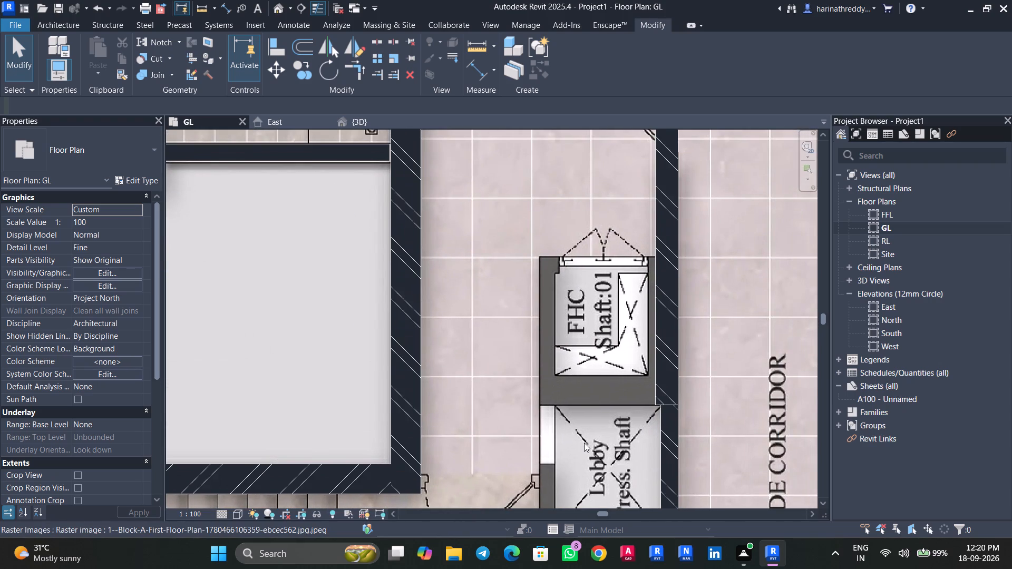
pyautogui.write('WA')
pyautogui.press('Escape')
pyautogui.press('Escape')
# Split the W5 wall between the lobby and corridor at the door-side edge of FHC Shaft:01.
pyautogui.click(670, 346)
pyautogui.scroll(4, 669, 345)
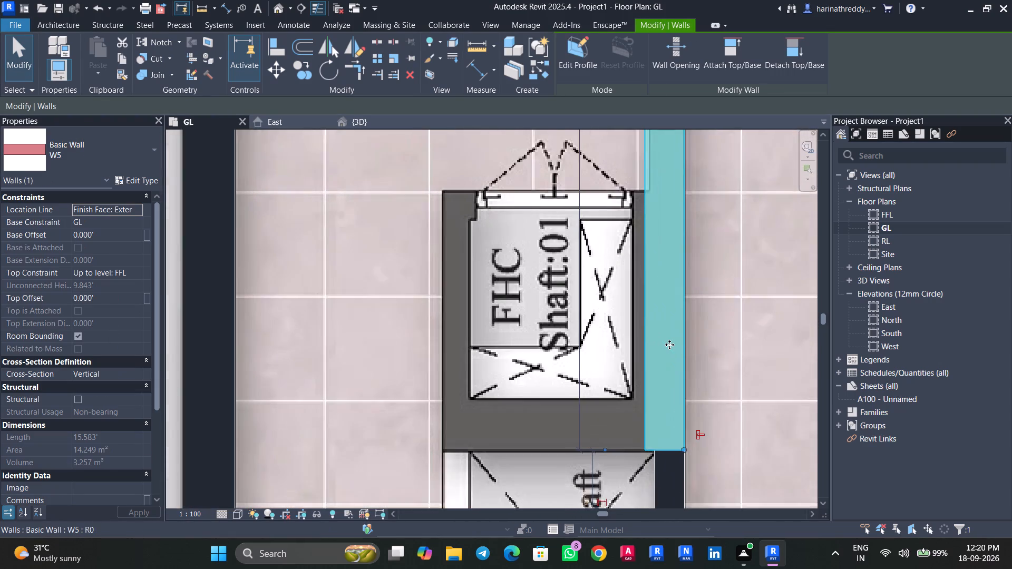
pyautogui.scroll(1, 669, 345)
pyautogui.moveTo(715, 316); pyautogui.dragTo(683, 486, button='middle')
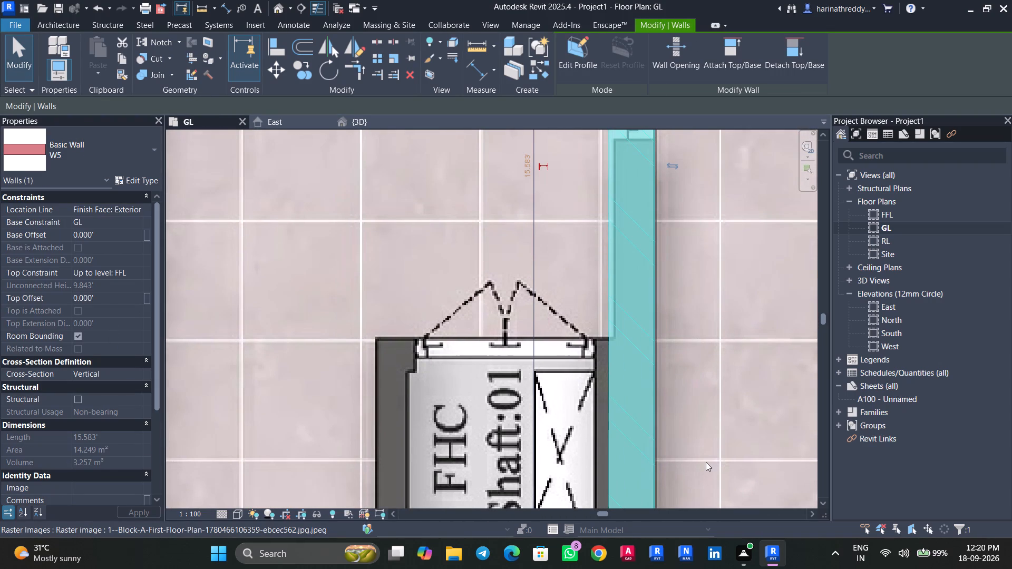
pyautogui.write('SL')
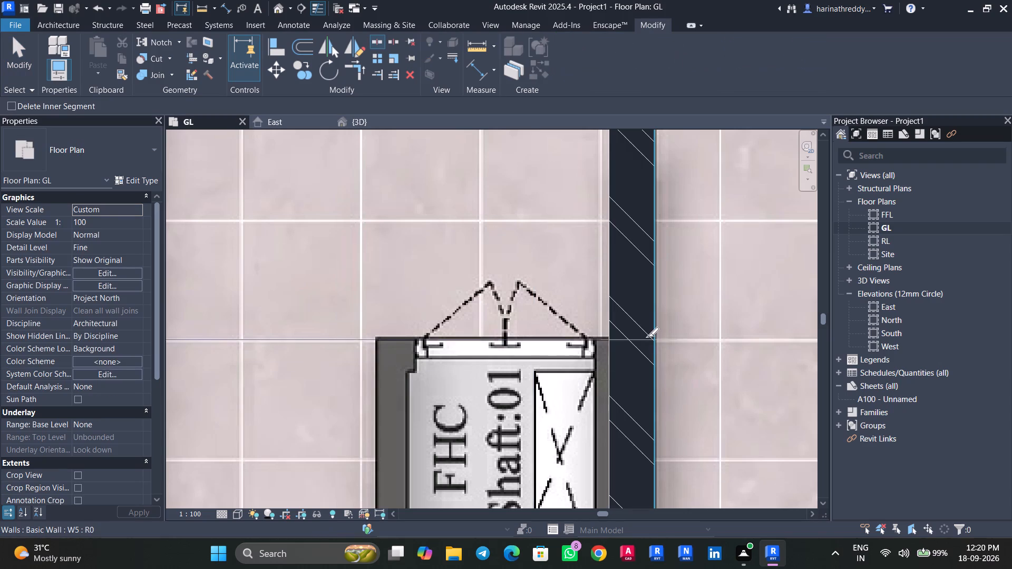
pyautogui.click(647, 338)
pyautogui.press('Escape')
pyautogui.press('Escape')
# Delete the split-off W5 wall segment on the corridor side of FHC Shaft:01.
pyautogui.click(654, 376)
pyautogui.scroll(-3, 648, 376)
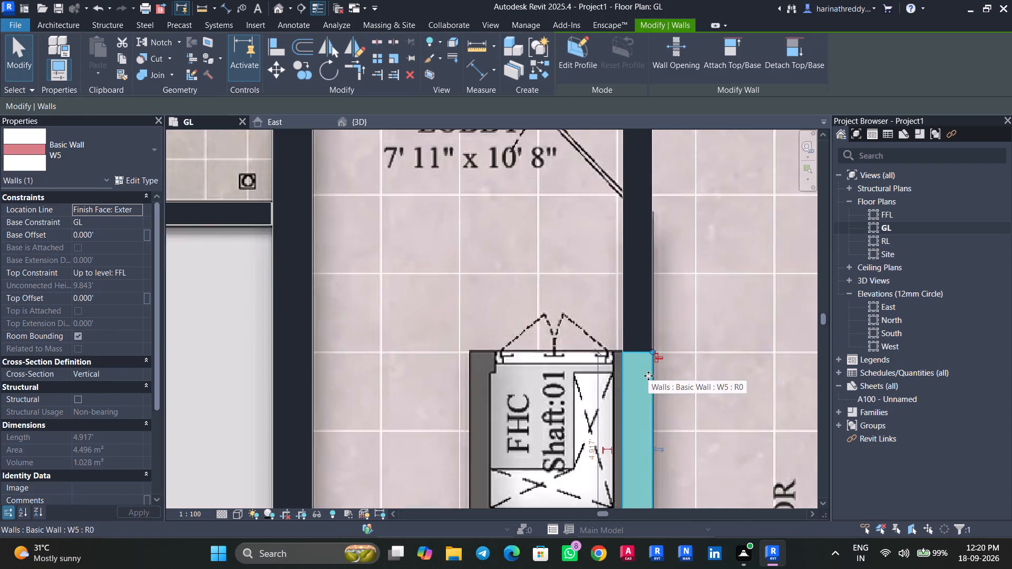
pyautogui.scroll(-2, 648, 376)
pyautogui.press('Delete')
# Nudge the remaining W5 lobby wall slightly towards the corridor to match the plan image.
pyautogui.click(647, 332)
pyautogui.scroll(3, 638, 267)
pyautogui.moveTo(655, 255); pyautogui.dragTo(619, 469, button='middle')
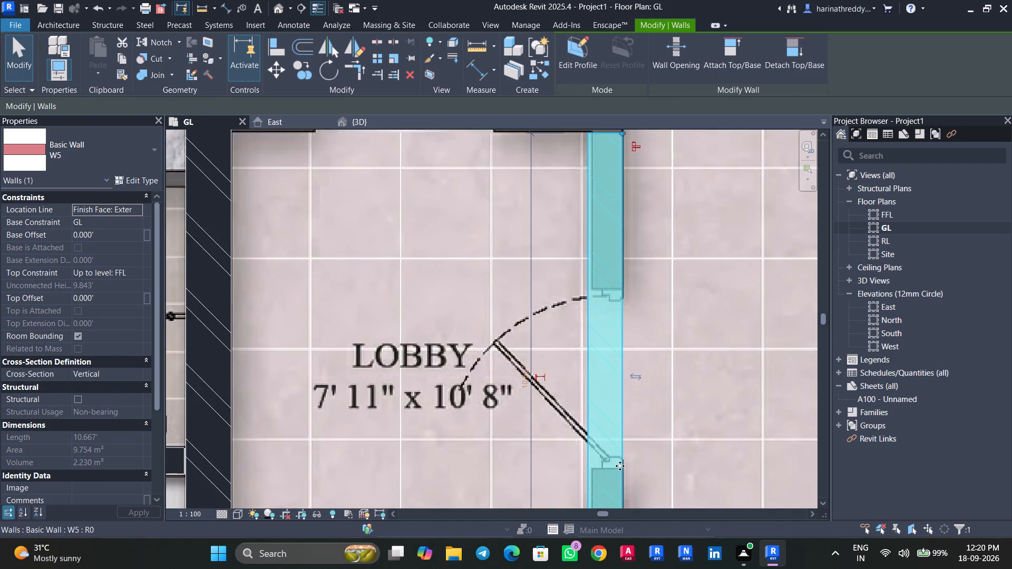
pyautogui.scroll(1, 619, 463)
pyautogui.scroll(-3, 619, 463)
pyautogui.moveTo(644, 360); pyautogui.dragTo(645, 445, button='middle')
pyautogui.scroll(4, 646, 444)
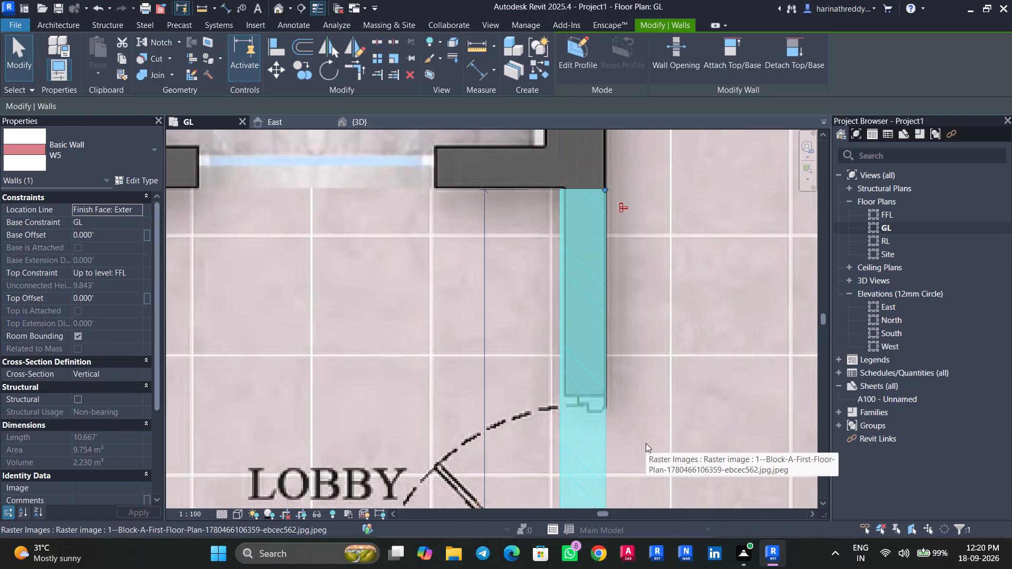
pyautogui.press('Right')
pyautogui.scroll(-6, 646, 444)
pyautogui.moveTo(645, 433); pyautogui.dragTo(638, 121, button='middle')
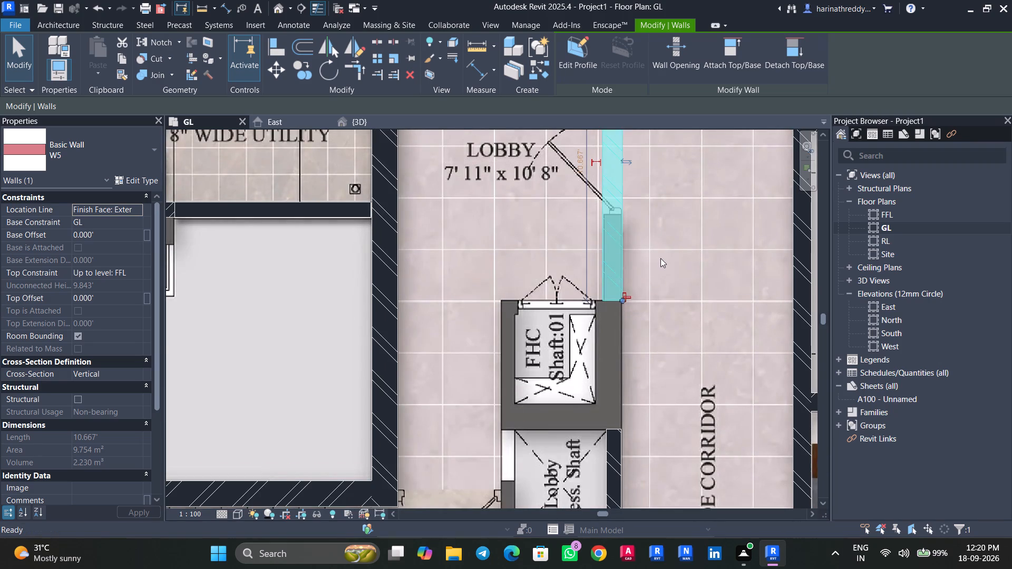
pyautogui.press('Escape')
# Draw a W4 wall about 4.9 ft long on the corridor side of FHC Shaft:01, flipped to cover the traced wall.
pyautogui.write('WA')
pyautogui.click(100, 156)
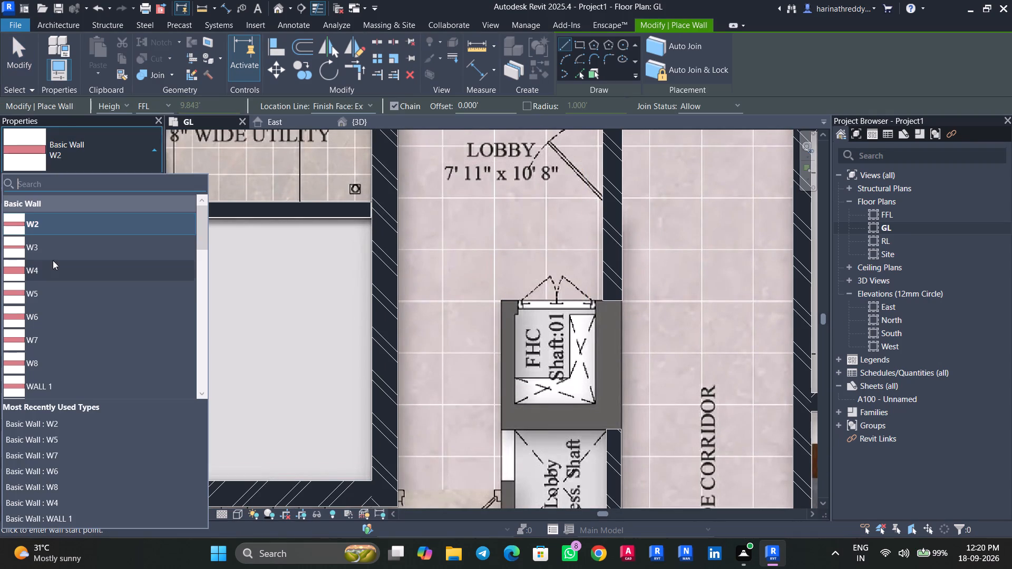
pyautogui.click(47, 268)
pyautogui.scroll(2, 626, 427)
pyautogui.scroll(-1, 625, 427)
pyautogui.scroll(2, 625, 427)
pyautogui.click(622, 427)
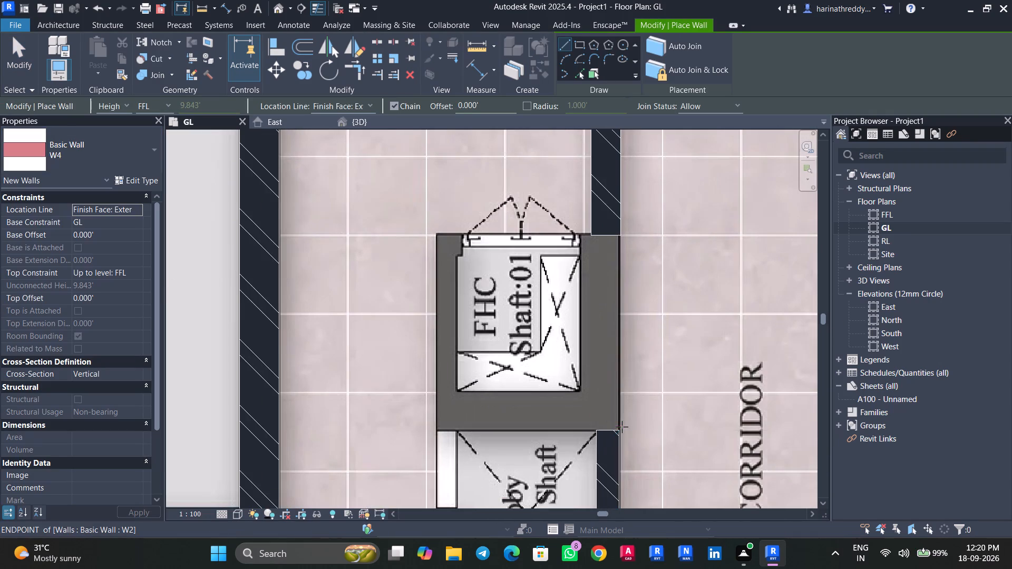
pyautogui.press('space')
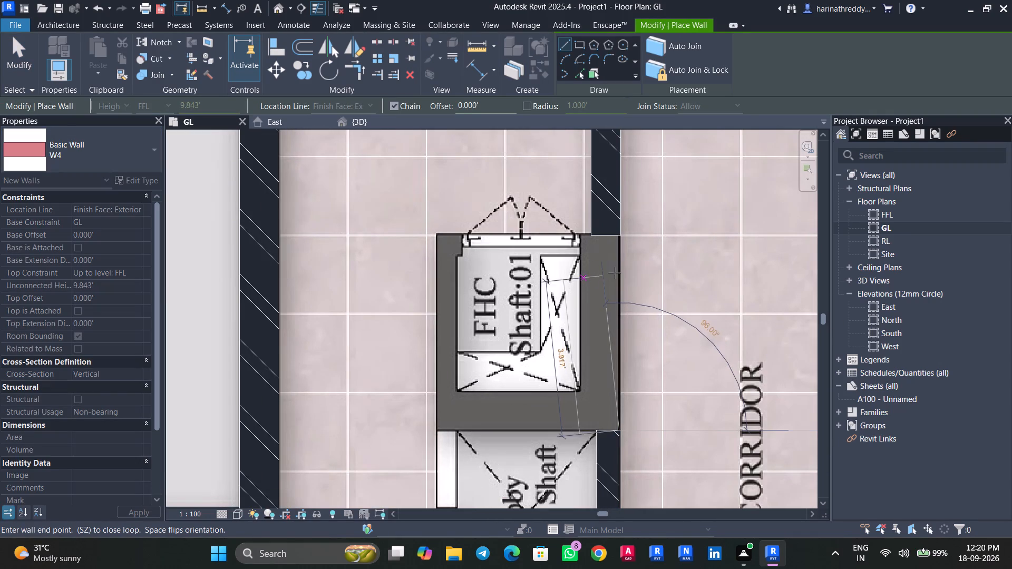
pyautogui.scroll(9, 622, 266)
pyautogui.moveTo(604, 209); pyautogui.dragTo(616, 374, button='middle')
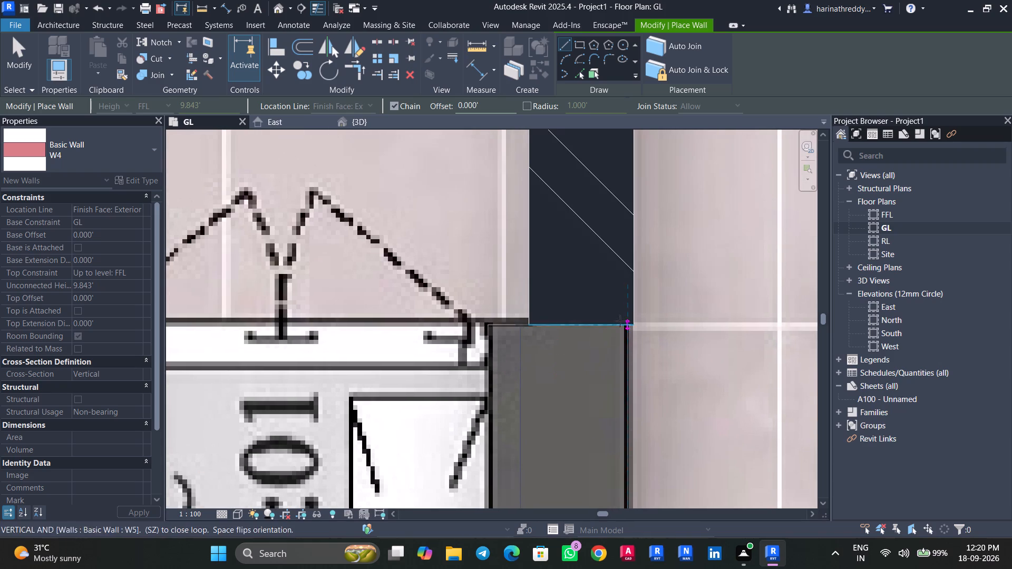
pyautogui.click(618, 322)
pyautogui.press('Escape')
pyautogui.press('Escape')
pyautogui.press('Escape')
# Nudge the corridor-side W4 wall of FHC Shaft:01 into line with the traced outline and the adjoining walls.
pyautogui.click(553, 352)
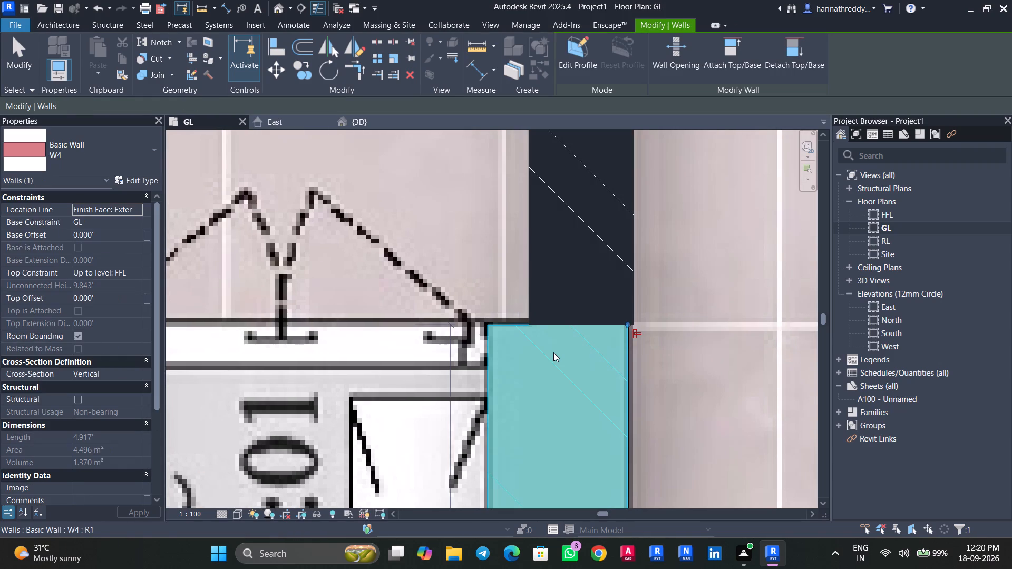
pyautogui.press('Up')
pyautogui.press('Up')
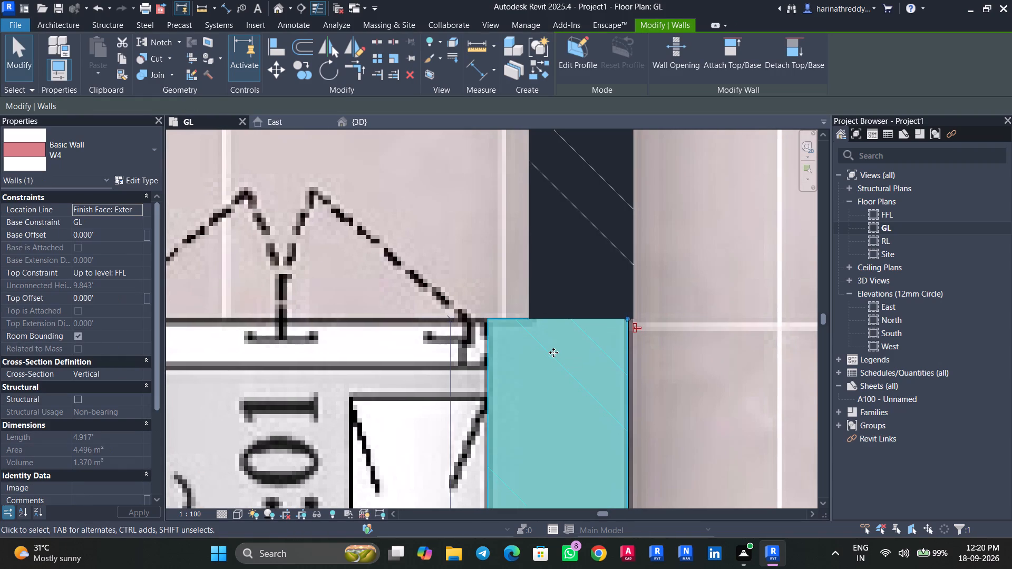
pyautogui.press('Up')
pyautogui.press('Right')
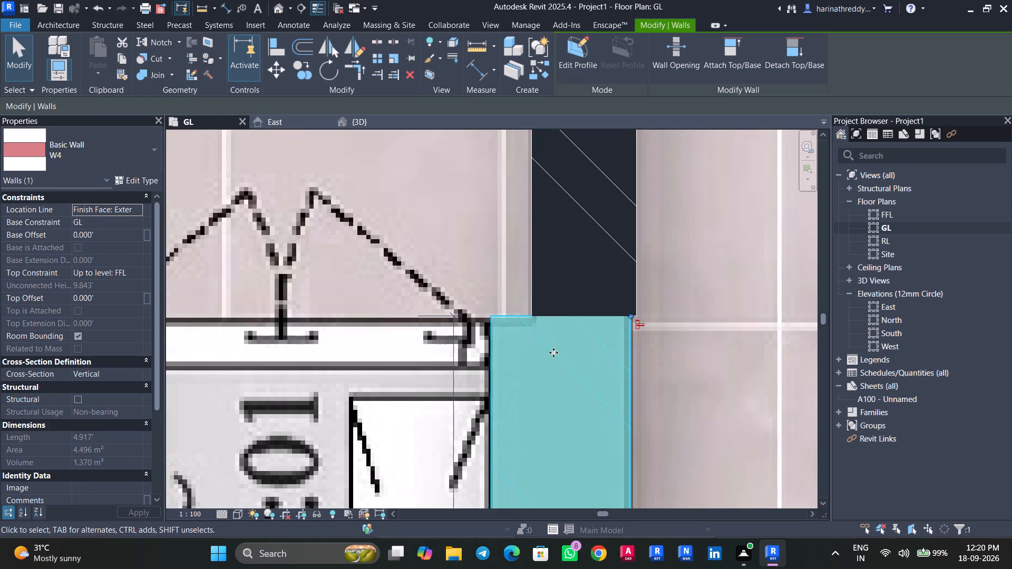
pyautogui.scroll(-15, 553, 353)
pyautogui.scroll(4, 520, 437)
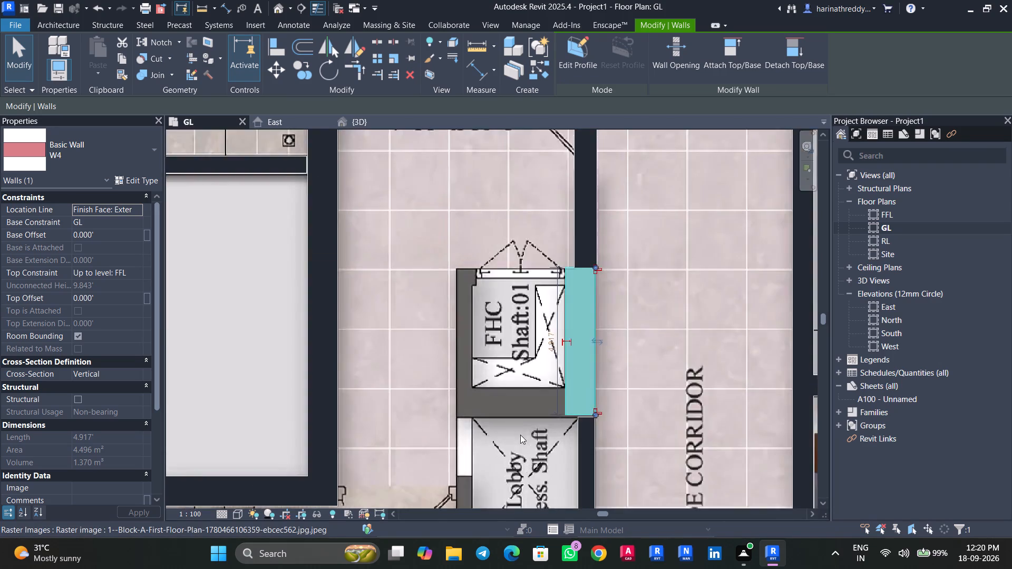
pyautogui.scroll(4, 520, 435)
pyautogui.press('Escape')
pyautogui.click(624, 384)
pyautogui.scroll(4, 631, 400)
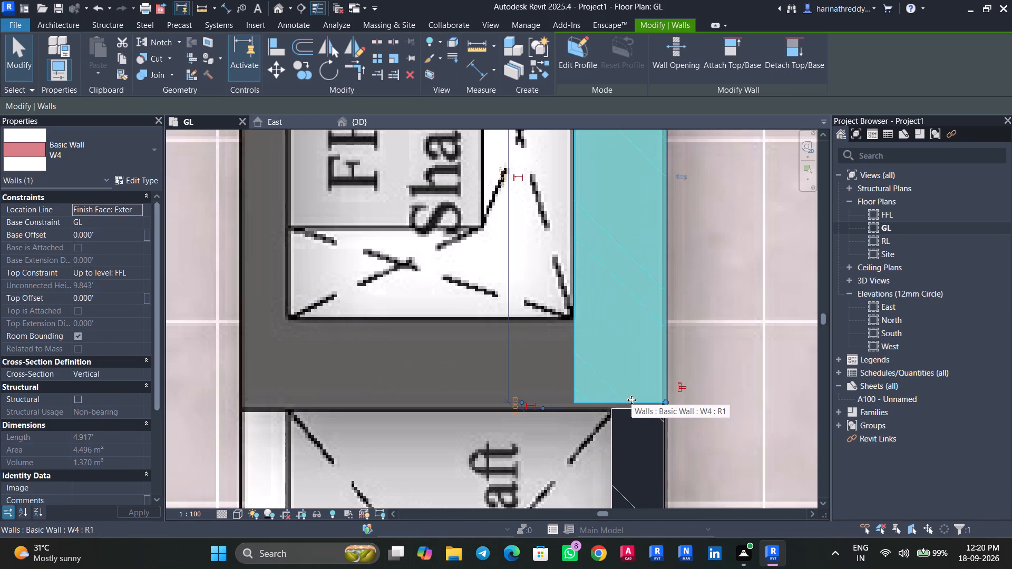
pyautogui.press('Down')
pyautogui.press('Down')
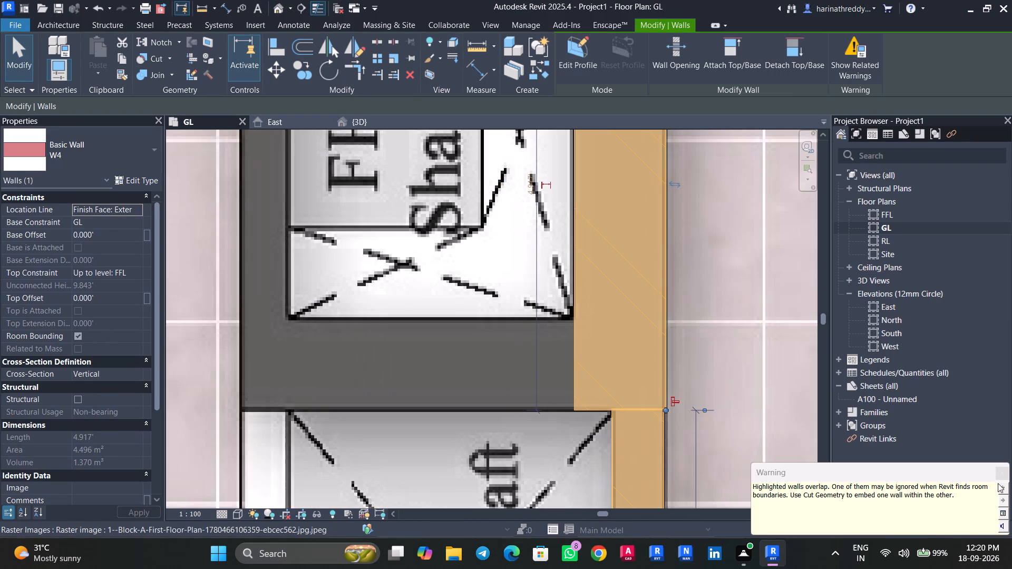
pyautogui.click(999, 476)
pyautogui.press('Escape')
# Draw a W4 wall about 4.2 ft long between FHC Shaft:01 and the Lobby Press. Shaft.
pyautogui.scroll(-5, 586, 415)
pyautogui.moveTo(548, 409); pyautogui.dragTo(701, 459, button='middle')
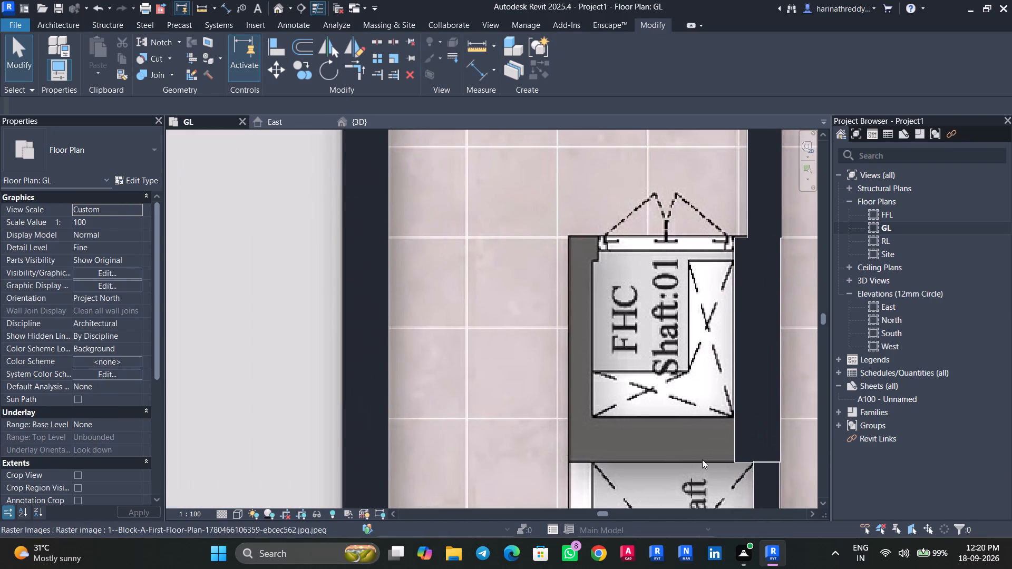
pyautogui.write('WA')
pyautogui.click(736, 462)
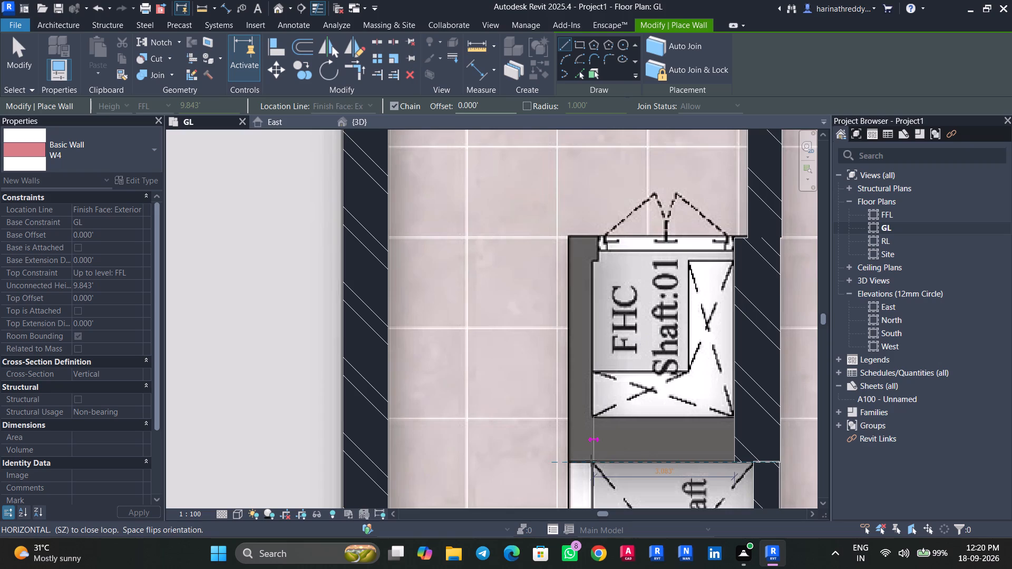
pyautogui.scroll(-1, 573, 461)
pyautogui.scroll(5, 573, 461)
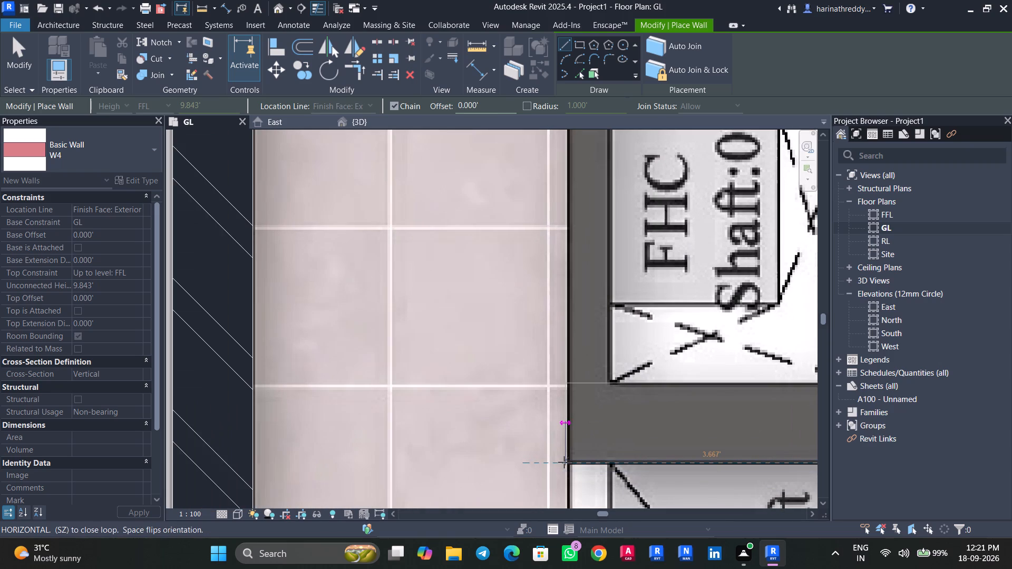
pyautogui.click(568, 462)
pyautogui.press('Escape')
pyautogui.press('Escape')
pyautogui.click(651, 433)
pyautogui.moveTo(652, 431); pyautogui.dragTo(622, 541, button='middle')
pyautogui.scroll(-4, 614, 475)
pyautogui.scroll(1, 614, 475)
pyautogui.scroll(-2, 614, 475)
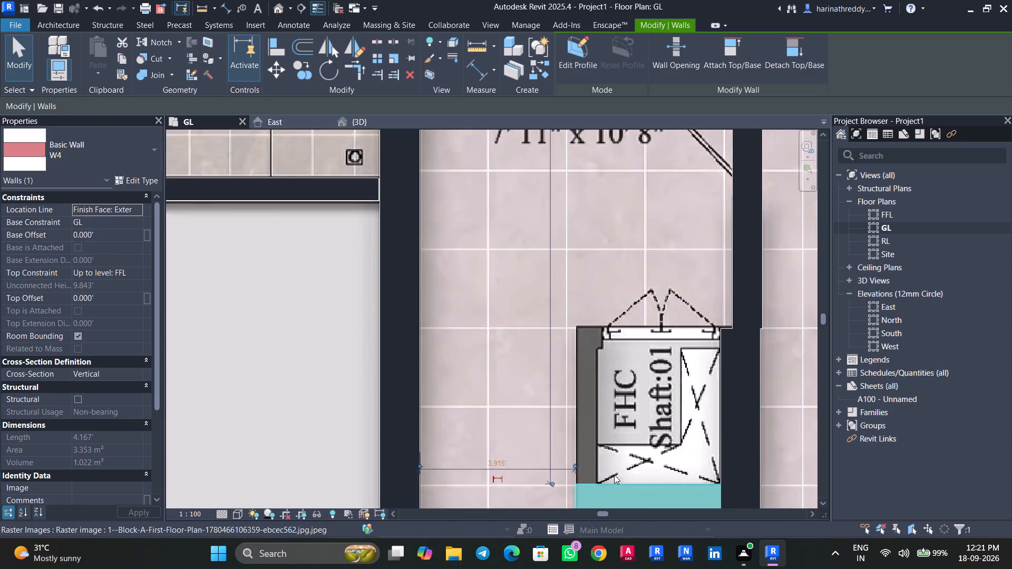
pyautogui.moveTo(614, 475); pyautogui.dragTo(553, 387, button='middle')
pyautogui.press('Escape')
pyautogui.press('Escape')
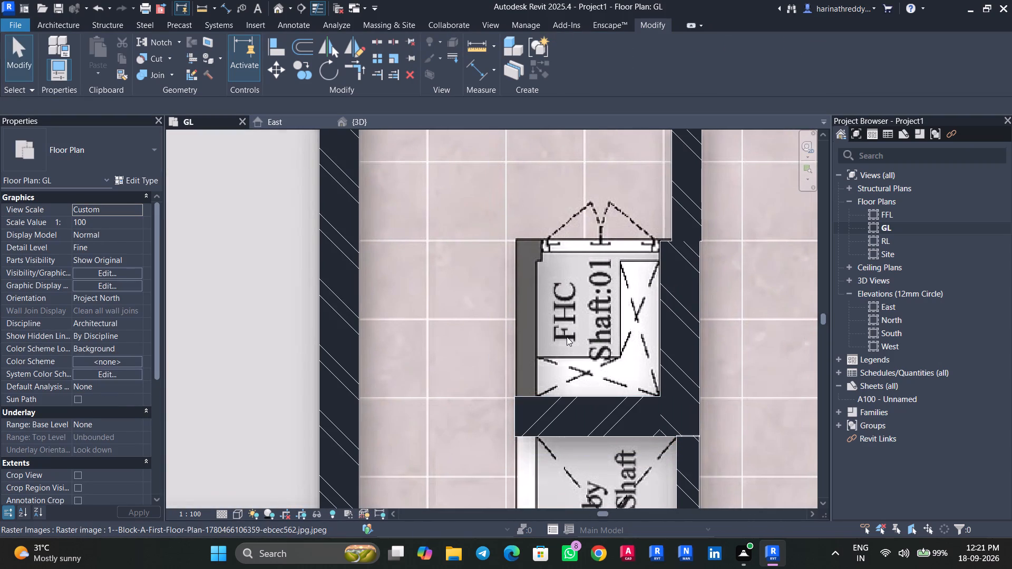
# Draw a W5 wall about 4.5 ft long along the side of FHC Shaft:01 opposite the corridor, up to its door-side corner.
pyautogui.write('WA')
pyautogui.click(119, 146)
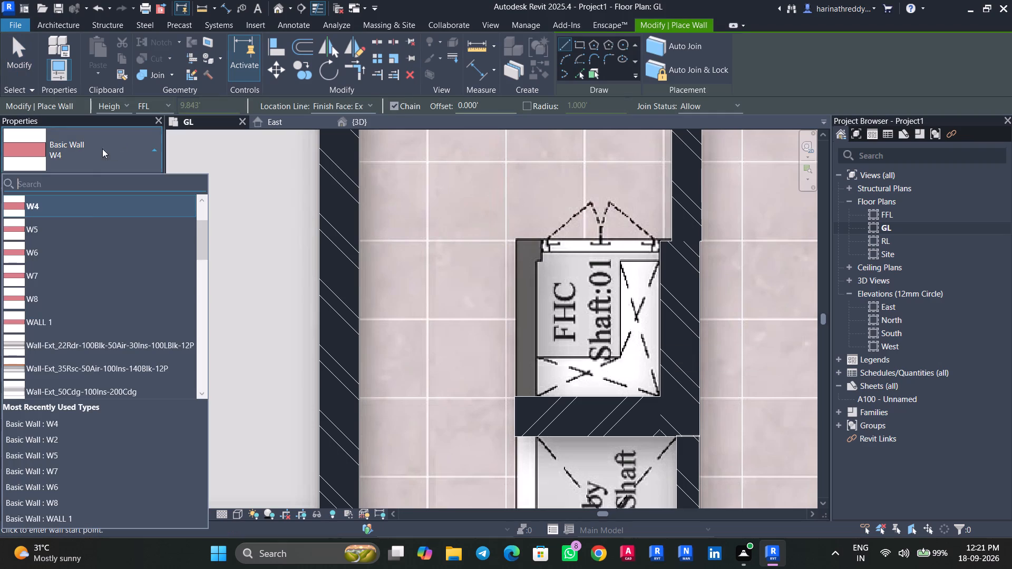
pyautogui.click(63, 226)
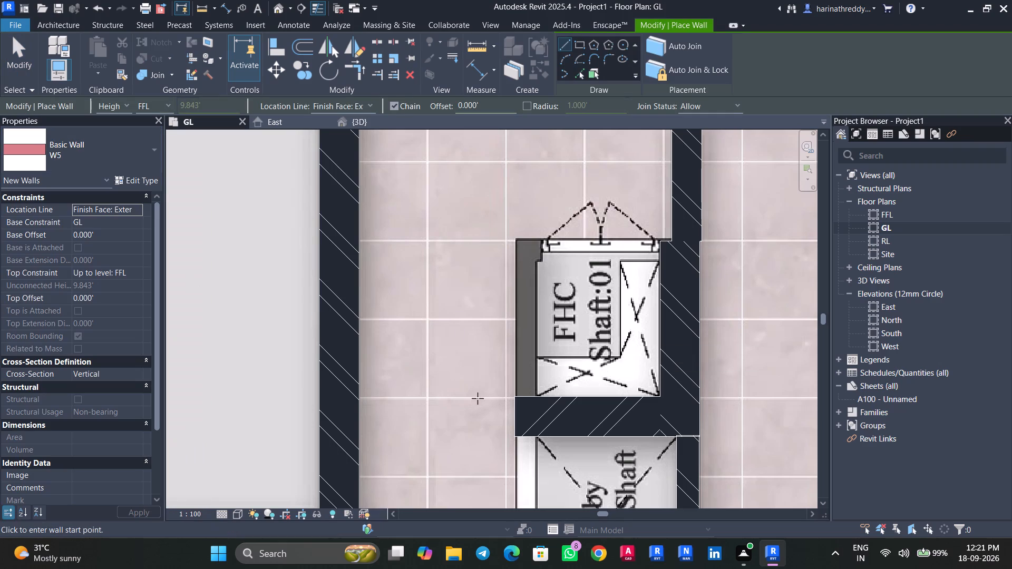
pyautogui.click(514, 395)
pyautogui.scroll(5, 507, 307)
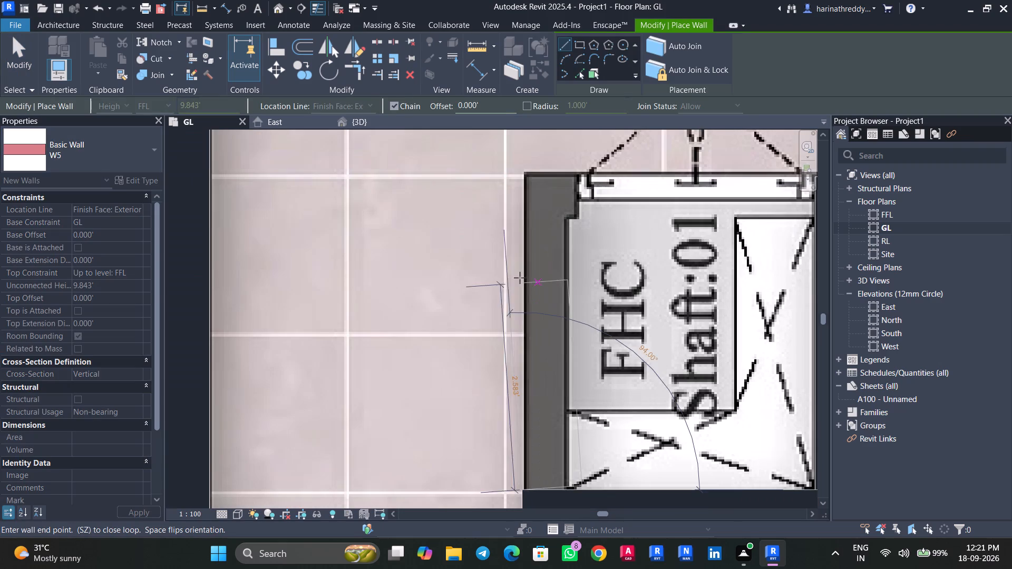
pyautogui.scroll(5, 528, 193)
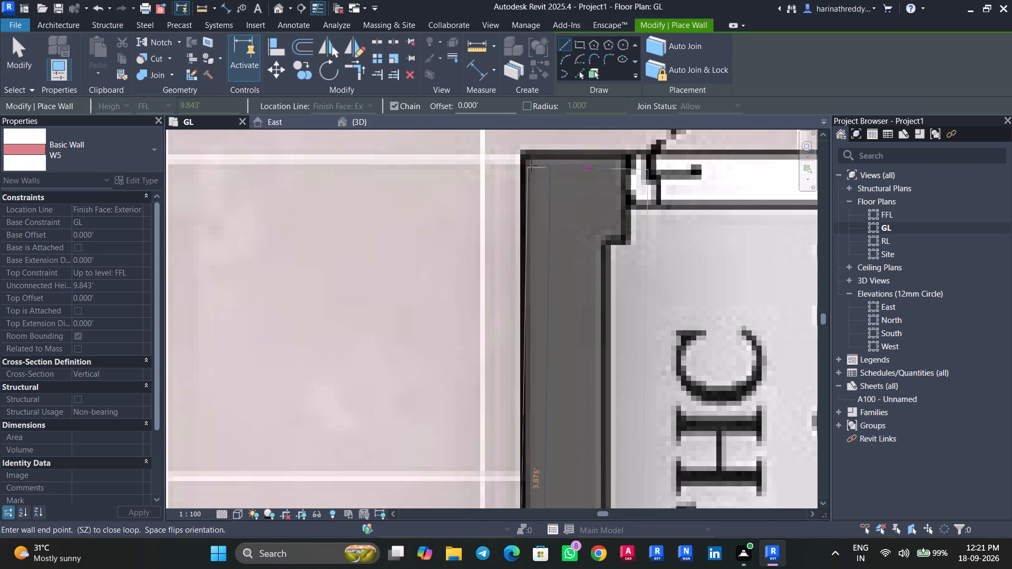
pyautogui.click(522, 151)
pyautogui.press('Escape')
pyautogui.press('Escape')
# Change the new wall on the side of FHC Shaft:01 opposite the corridor to type W2.
pyautogui.click(566, 268)
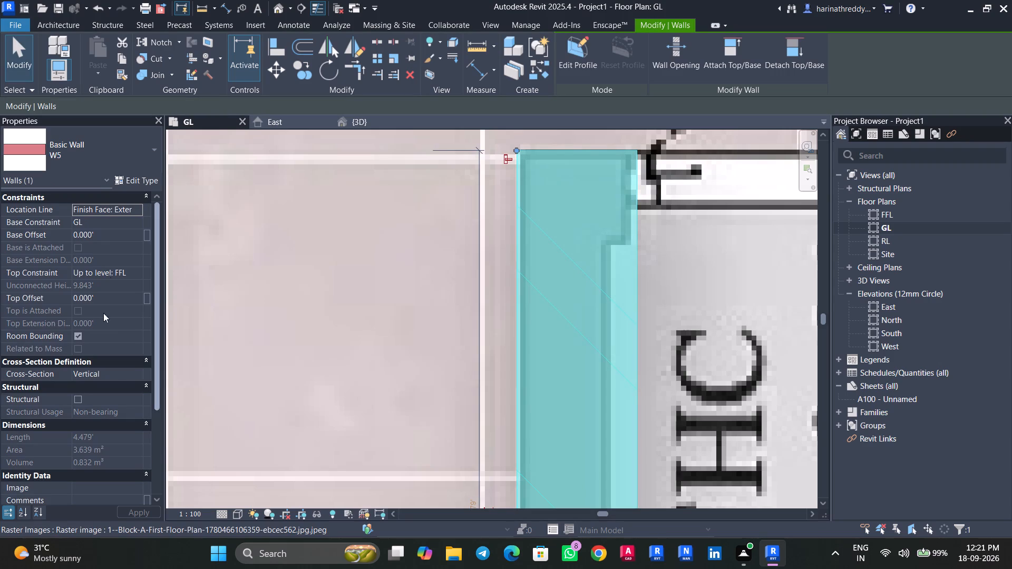
pyautogui.click(99, 149)
pyautogui.scroll(3, 61, 281)
pyautogui.click(57, 249)
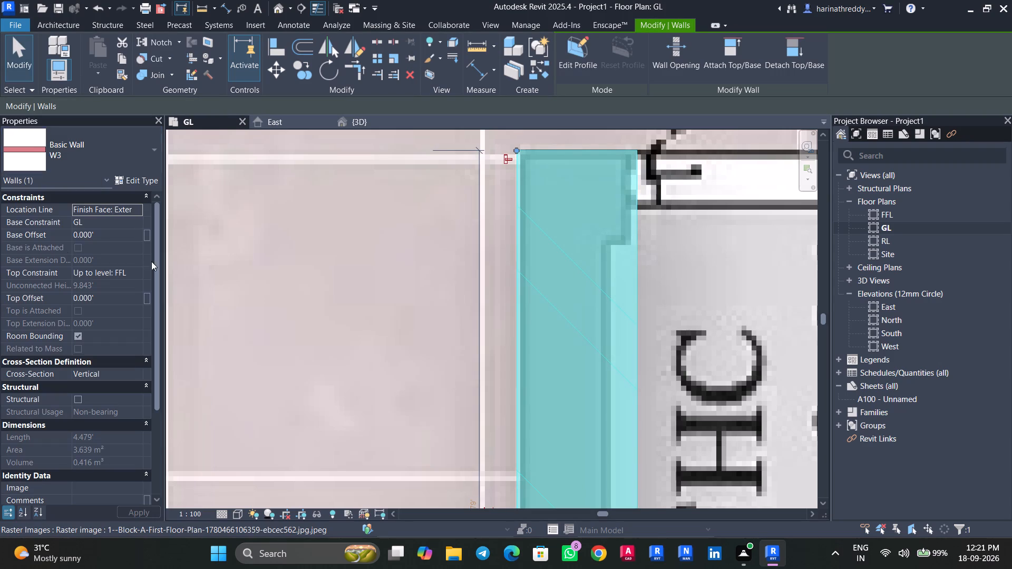
pyautogui.click(84, 158)
pyautogui.scroll(4, 27, 243)
pyautogui.click(53, 214)
pyautogui.scroll(-7, 223, 346)
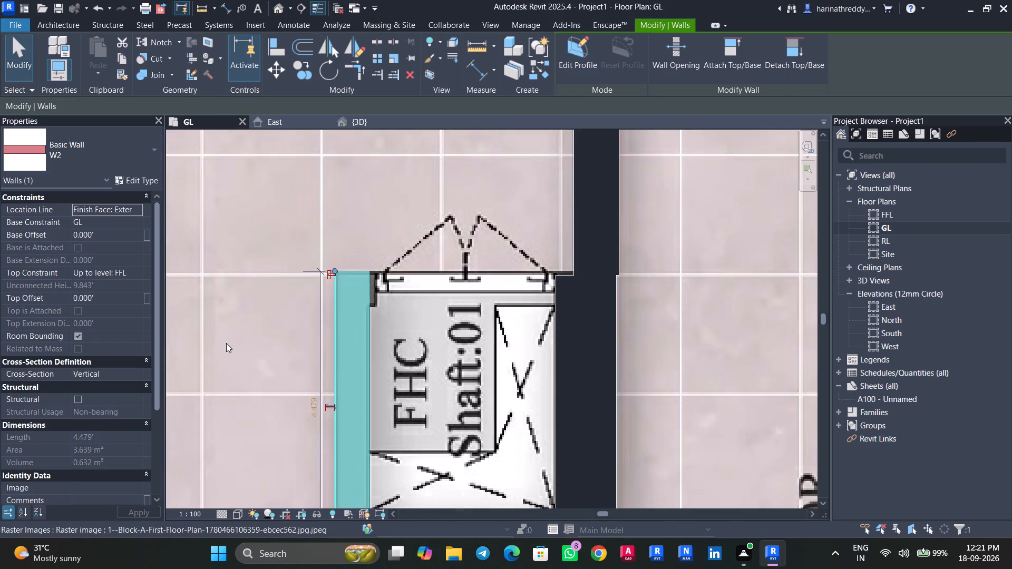
pyautogui.moveTo(231, 330); pyautogui.dragTo(266, 251, button='middle')
pyautogui.scroll(3, 317, 323)
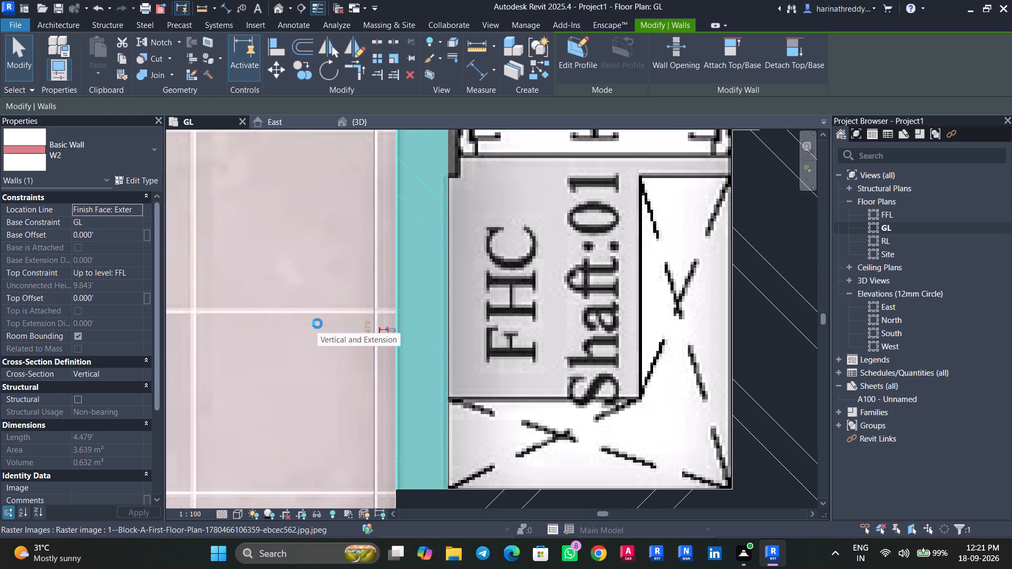
pyautogui.press('Right')
pyautogui.press('Left')
pyautogui.moveTo(528, 244); pyautogui.dragTo(524, 446, button='middle')
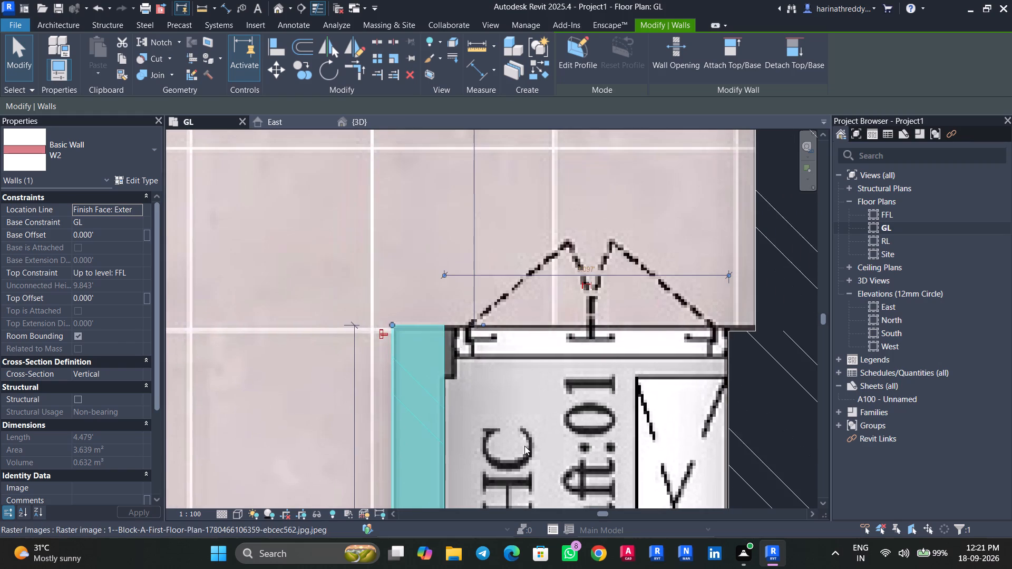
pyautogui.press('Escape')
# Draw a W5 wall about 4 ft long across the door side of FHC Shaft:01, joining its two side walls.
pyautogui.moveTo(521, 439); pyautogui.dragTo(488, 424, button='middle')
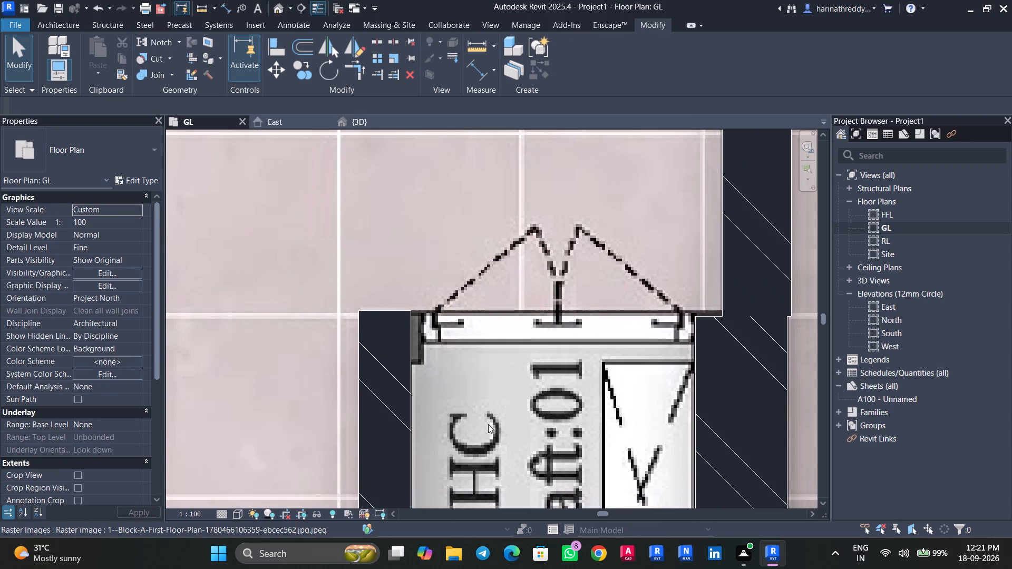
pyautogui.write('WA')
pyautogui.click(412, 311)
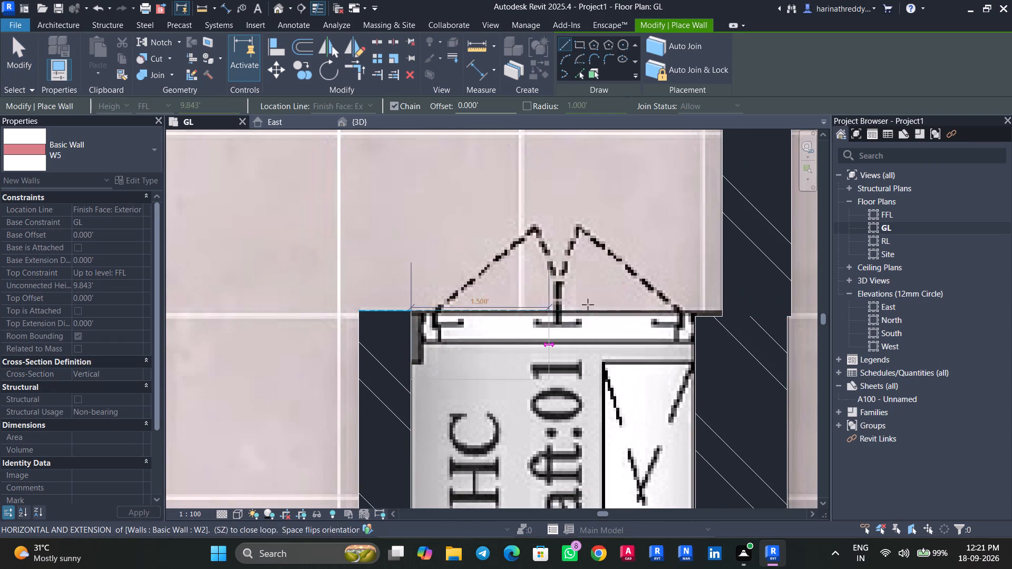
pyautogui.click(696, 314)
pyautogui.press('Escape')
pyautogui.press('Escape')
# Change the new wall across the door side of FHC Shaft:01 to type W2.
pyautogui.click(531, 331)
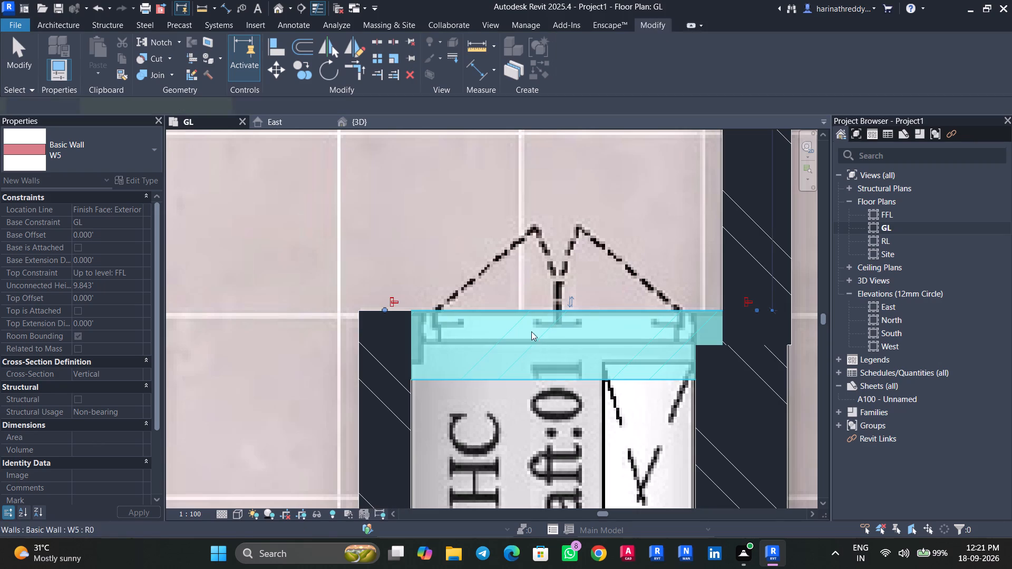
pyautogui.click(23, 150)
pyautogui.scroll(5, 47, 225)
pyautogui.click(44, 242)
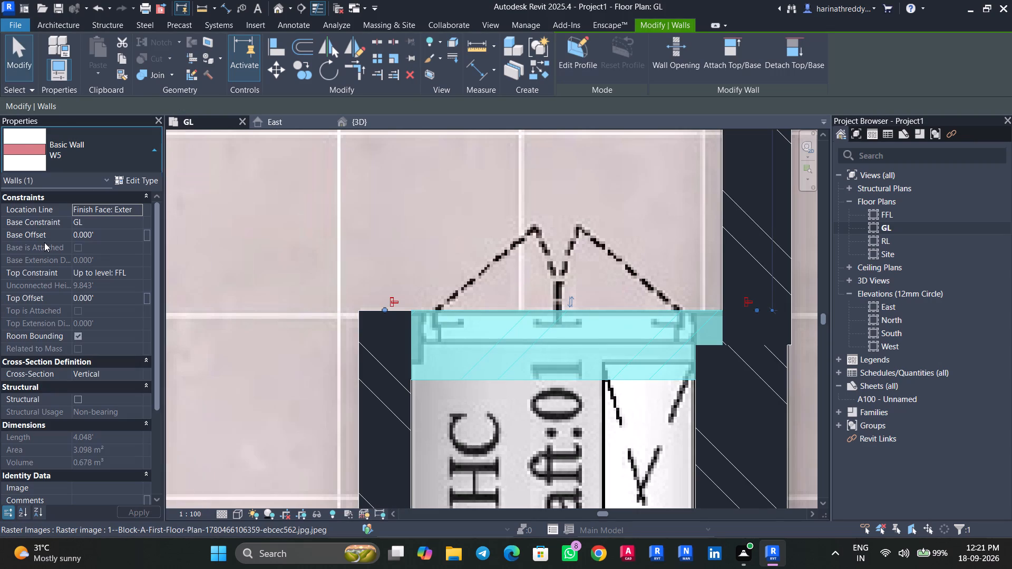
pyautogui.click(61, 141)
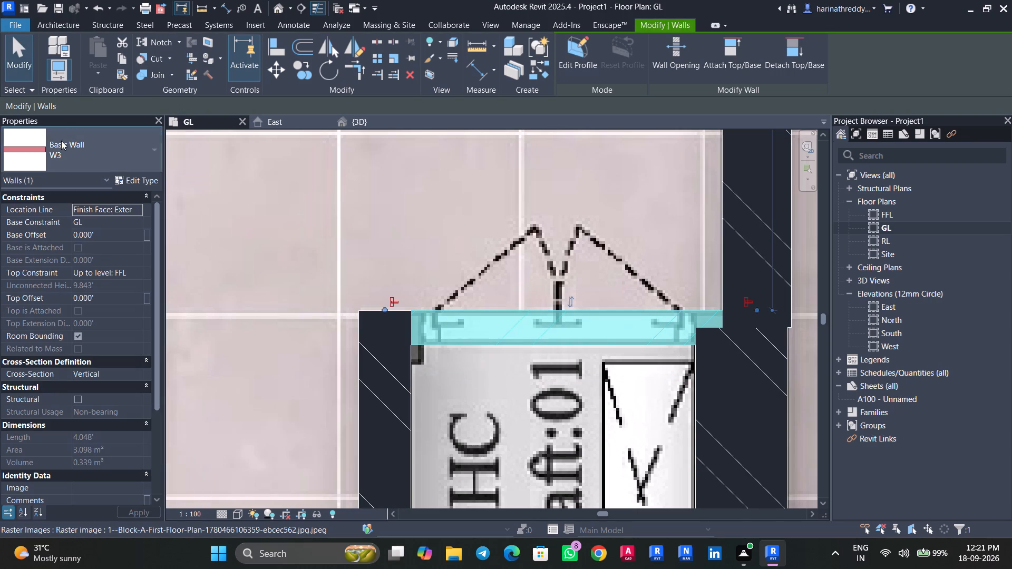
pyautogui.scroll(3, 55, 229)
pyautogui.click(55, 224)
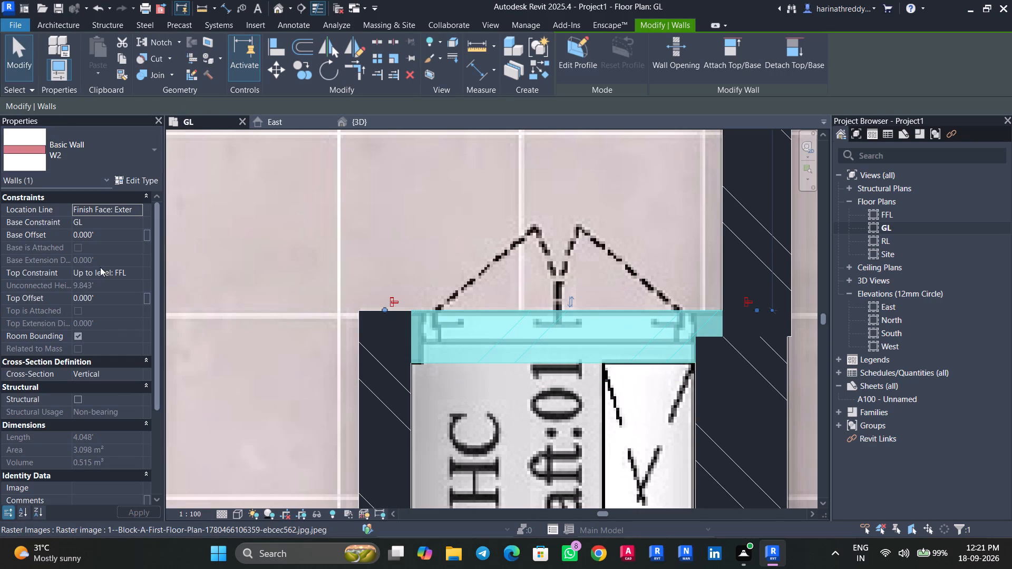
pyautogui.press('Escape')
pyautogui.click(427, 352)
pyautogui.scroll(-4, 427, 377)
pyautogui.press('Escape')
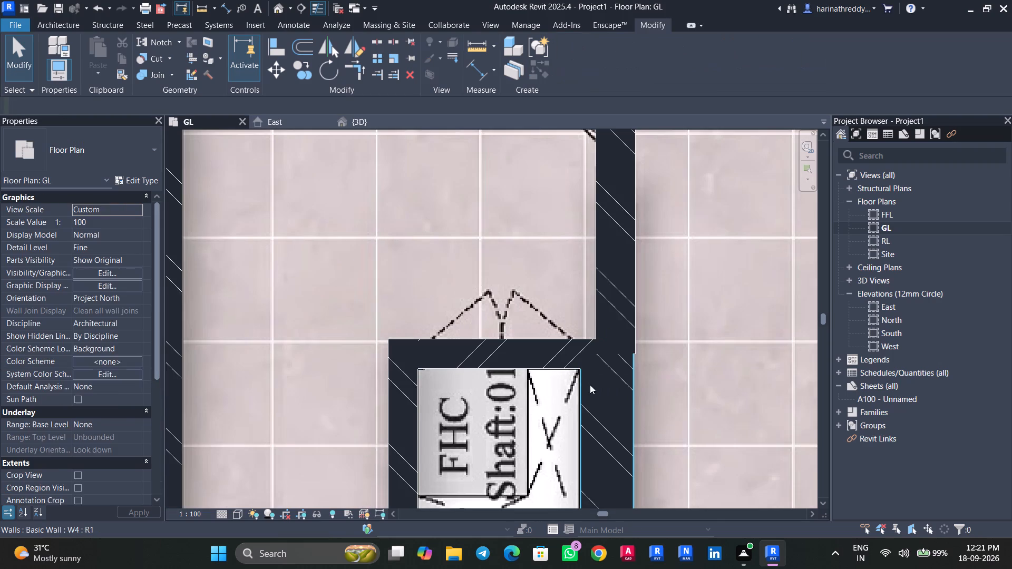
# Align and lock the corridor-side face of the W5 lobby wall to the outer face of the adjoining W4 wall of FHC Shaft:01.
pyautogui.click(605, 388)
pyautogui.press('Escape')
pyautogui.click(619, 310)
pyautogui.scroll(4, 630, 339)
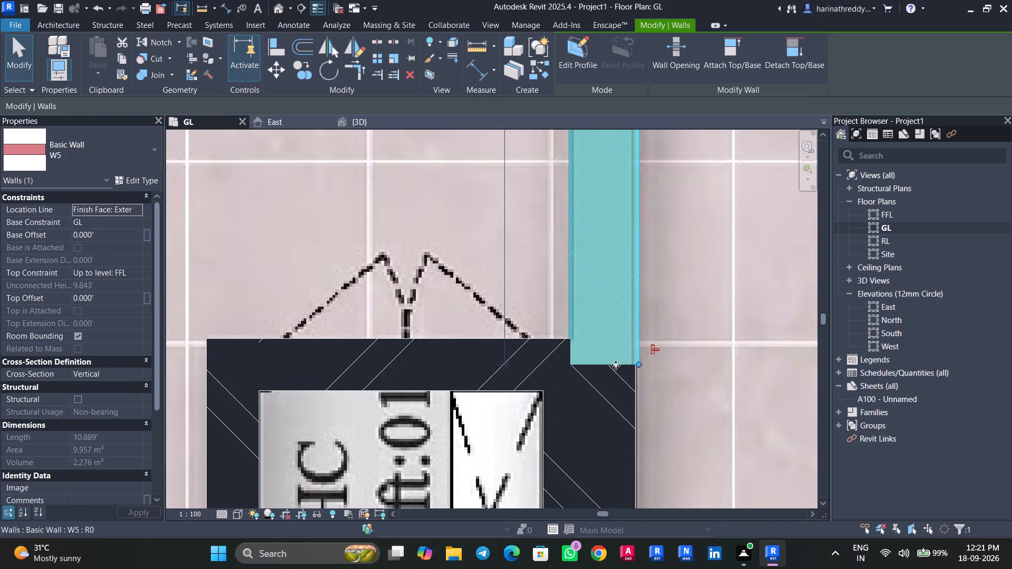
pyautogui.press('Escape')
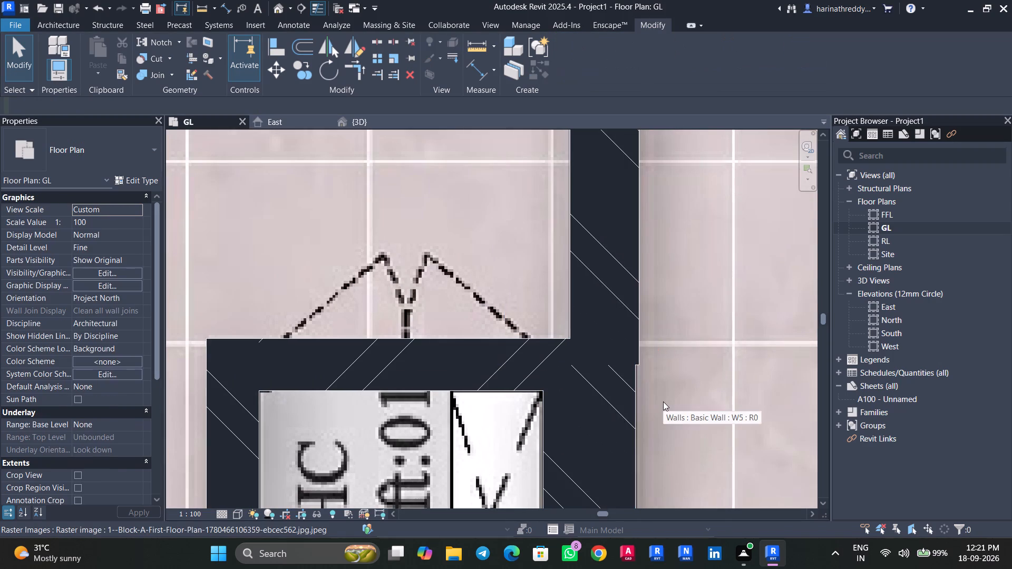
pyautogui.write('SL')
pyautogui.press('Escape')
pyautogui.press('Escape')
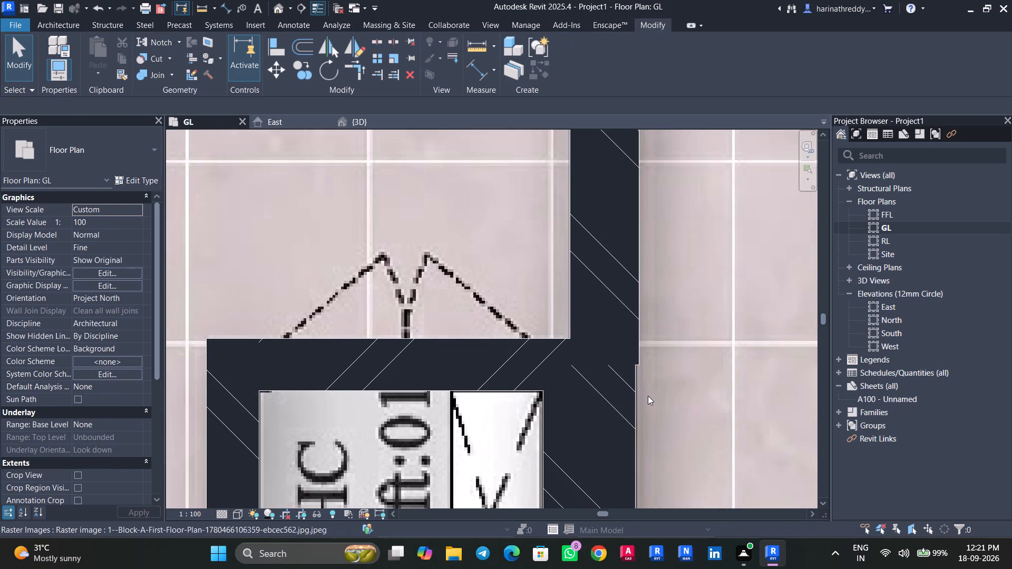
pyautogui.write('AL')
pyautogui.click(635, 392)
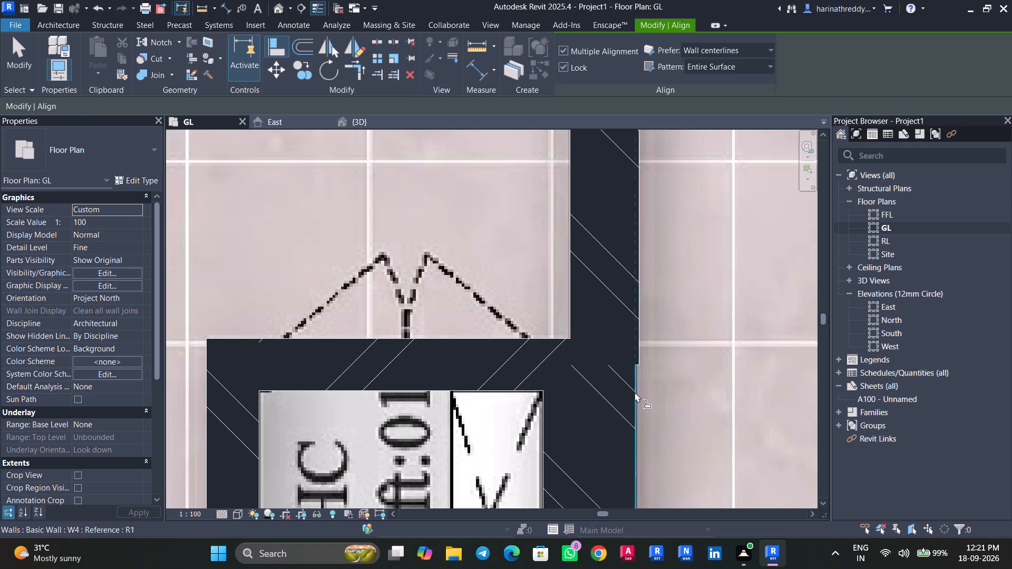
pyautogui.click(641, 345)
pyautogui.press('Escape')
pyautogui.click(606, 307)
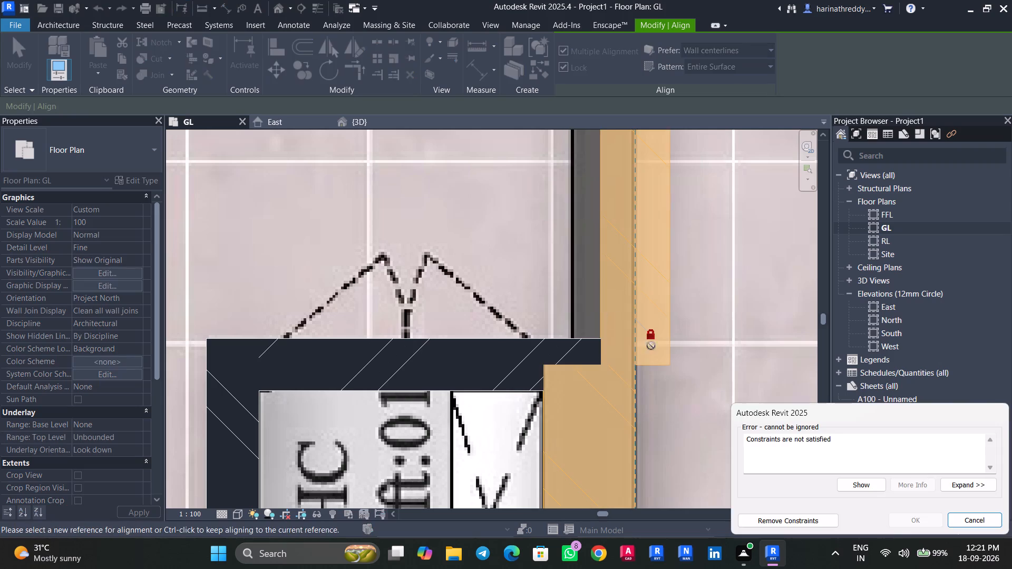
pyautogui.press('Escape')
pyautogui.press('Escape')
pyautogui.press('Escape')
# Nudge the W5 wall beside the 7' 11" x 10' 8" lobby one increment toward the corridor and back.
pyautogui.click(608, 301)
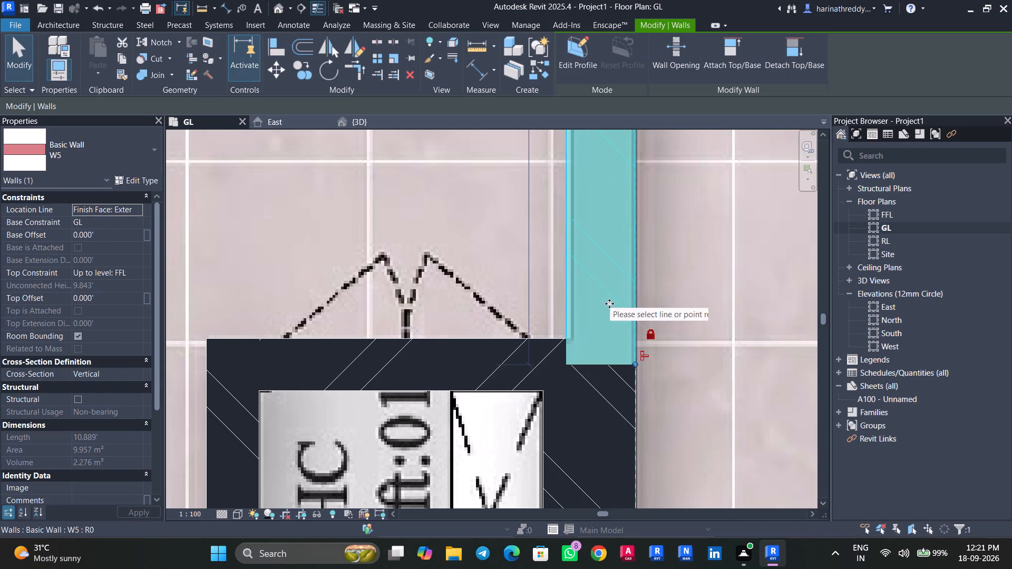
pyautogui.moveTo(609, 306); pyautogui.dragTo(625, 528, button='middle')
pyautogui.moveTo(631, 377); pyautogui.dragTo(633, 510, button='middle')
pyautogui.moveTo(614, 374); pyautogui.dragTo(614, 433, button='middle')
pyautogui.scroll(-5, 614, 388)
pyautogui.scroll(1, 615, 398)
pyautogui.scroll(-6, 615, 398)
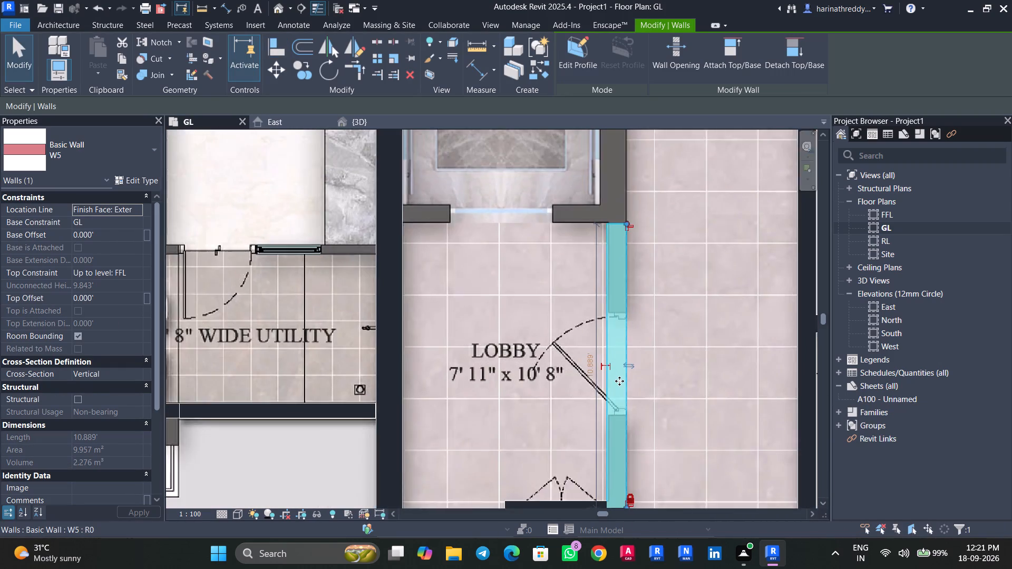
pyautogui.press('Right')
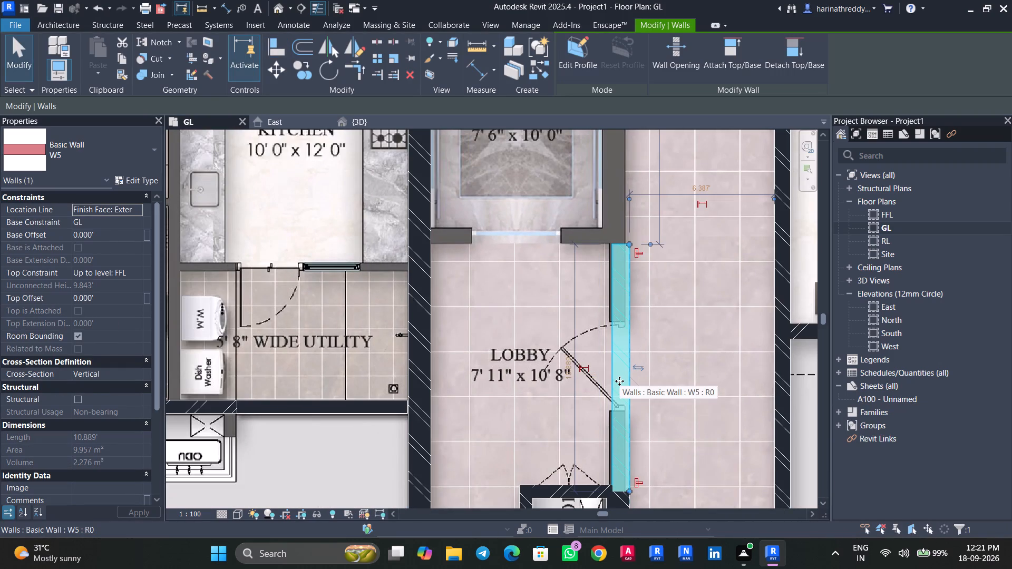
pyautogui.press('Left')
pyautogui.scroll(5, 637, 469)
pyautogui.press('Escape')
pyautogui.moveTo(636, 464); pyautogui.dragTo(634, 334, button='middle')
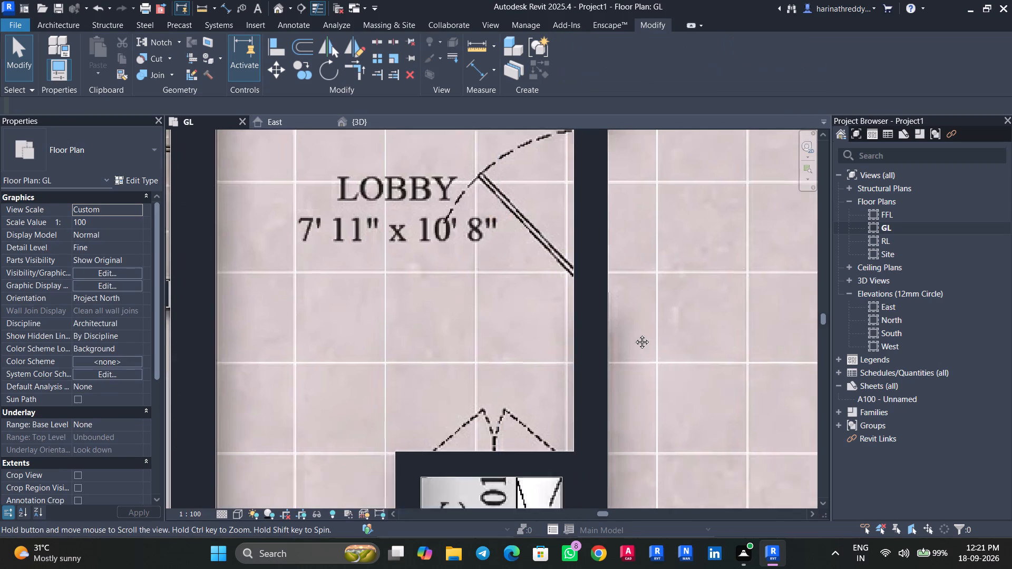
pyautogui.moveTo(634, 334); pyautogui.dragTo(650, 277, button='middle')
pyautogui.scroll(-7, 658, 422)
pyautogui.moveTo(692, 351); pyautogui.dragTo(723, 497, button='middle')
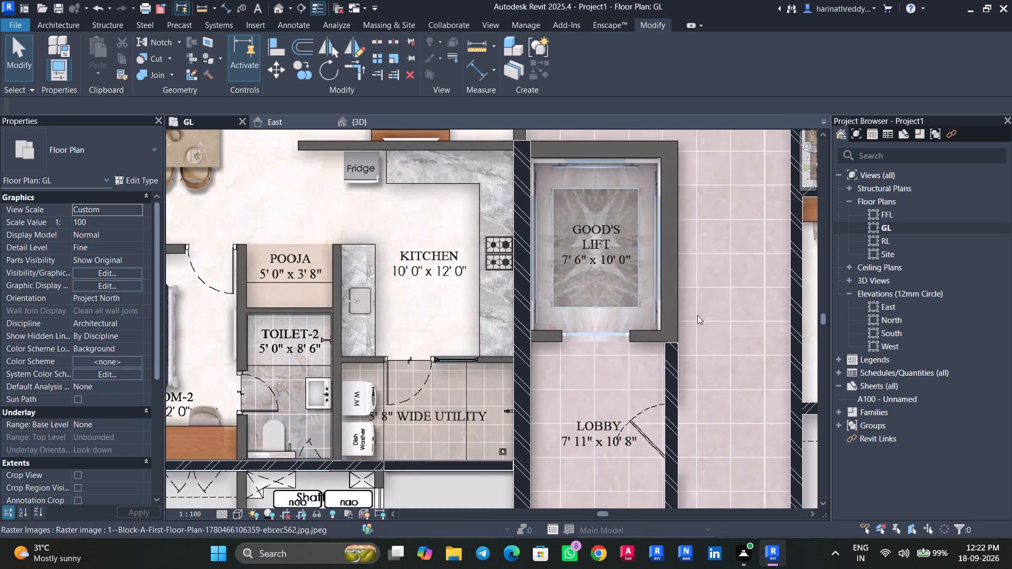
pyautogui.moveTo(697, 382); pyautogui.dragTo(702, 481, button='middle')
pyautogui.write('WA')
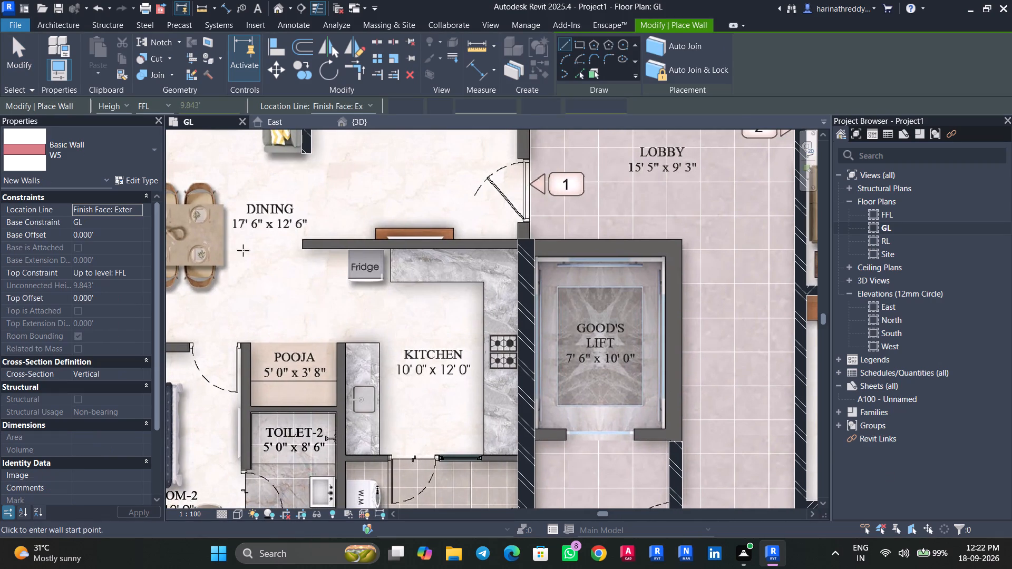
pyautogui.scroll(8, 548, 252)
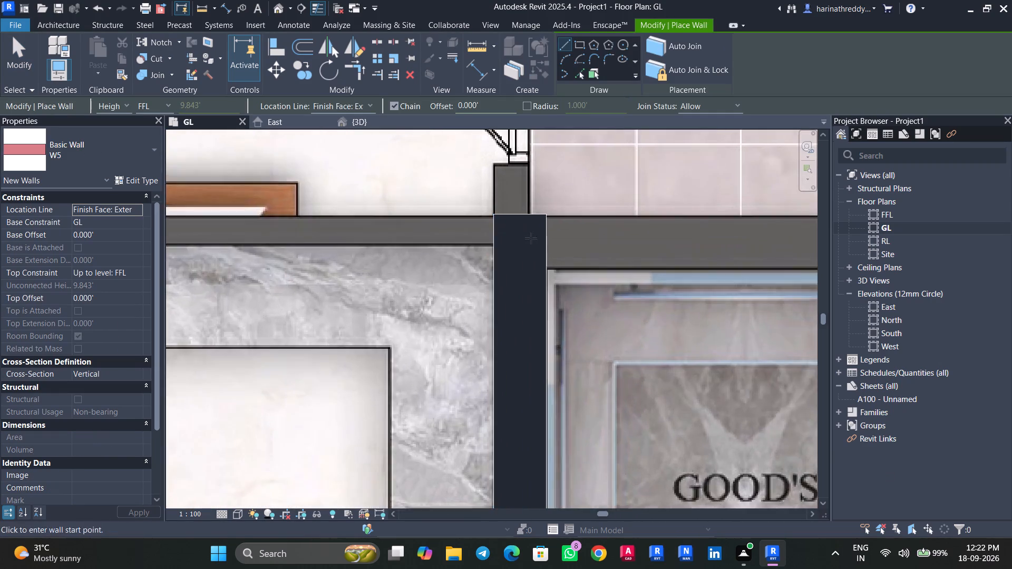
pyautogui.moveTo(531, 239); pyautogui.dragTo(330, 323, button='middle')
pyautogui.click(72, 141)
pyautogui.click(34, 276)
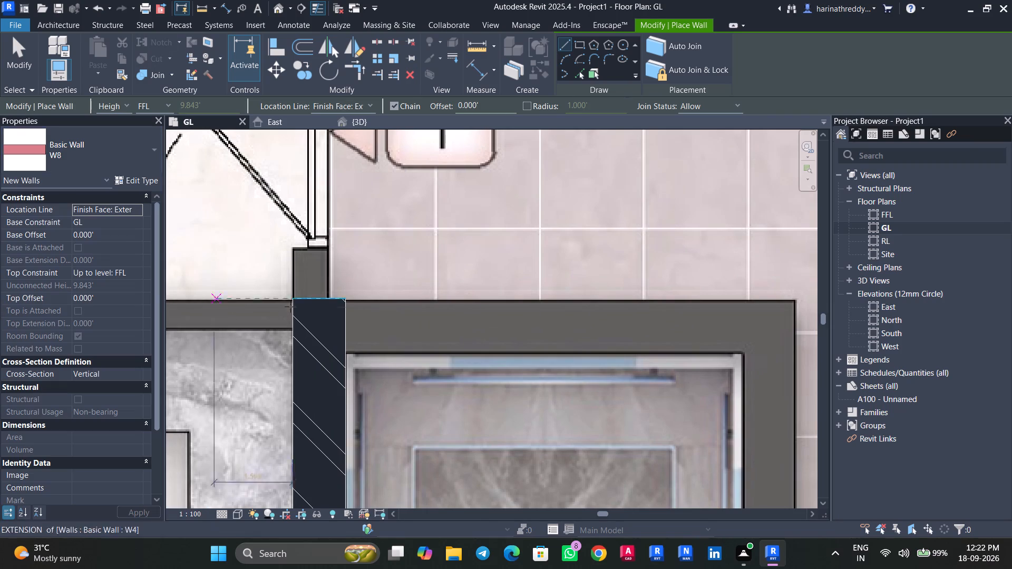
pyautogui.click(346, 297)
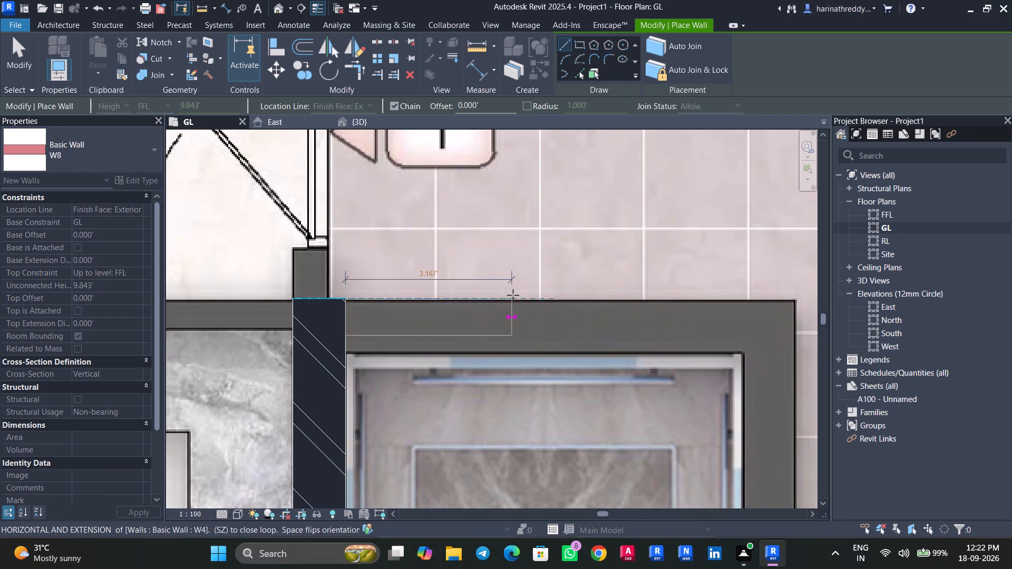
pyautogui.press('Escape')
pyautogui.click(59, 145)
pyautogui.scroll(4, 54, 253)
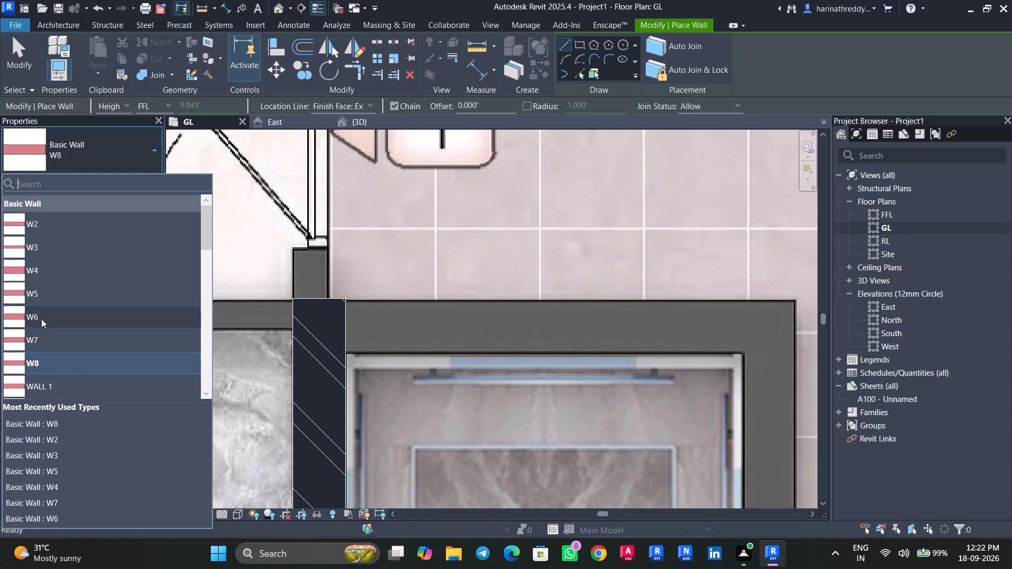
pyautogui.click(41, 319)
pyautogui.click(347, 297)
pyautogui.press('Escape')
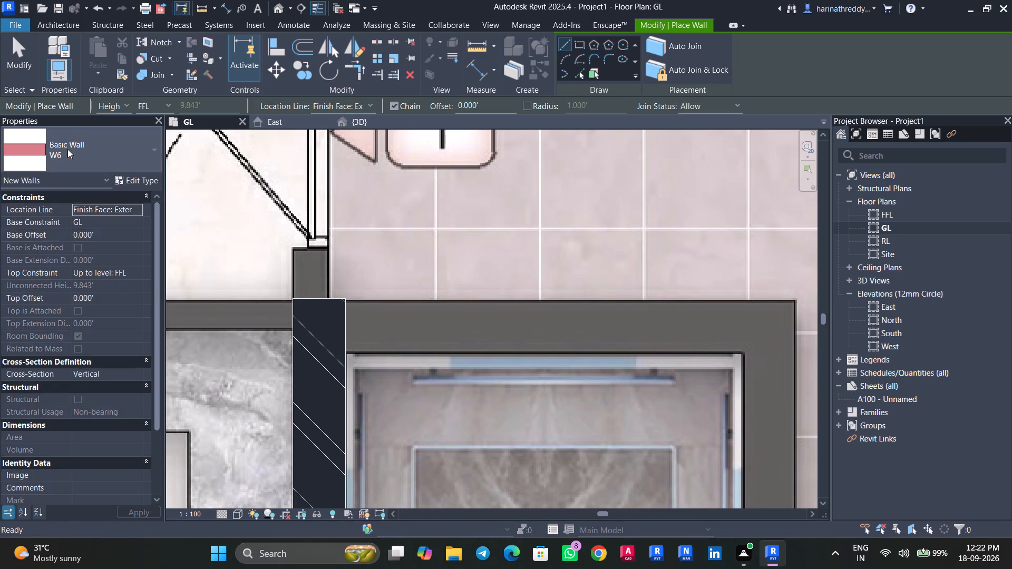
# Draw a W4 wall about 8.6 ft long between the Good's Lift and the 15' 5" x 9' 3" lobby, ending at the lift's outer corner.
pyautogui.click(67, 149)
pyautogui.scroll(4, 54, 260)
pyautogui.click(50, 272)
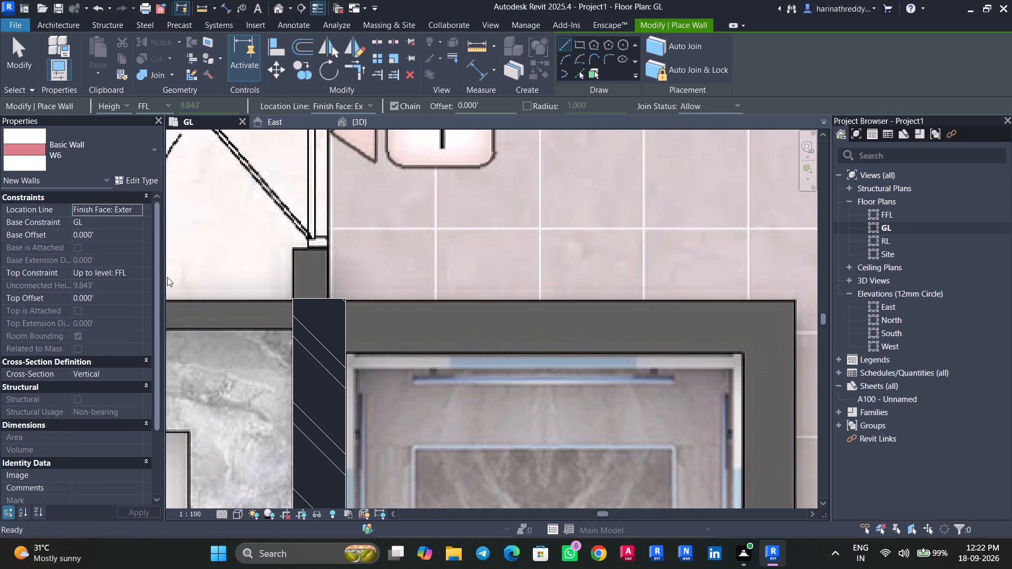
pyautogui.click(348, 300)
pyautogui.moveTo(588, 305); pyautogui.dragTo(534, 305, button='middle')
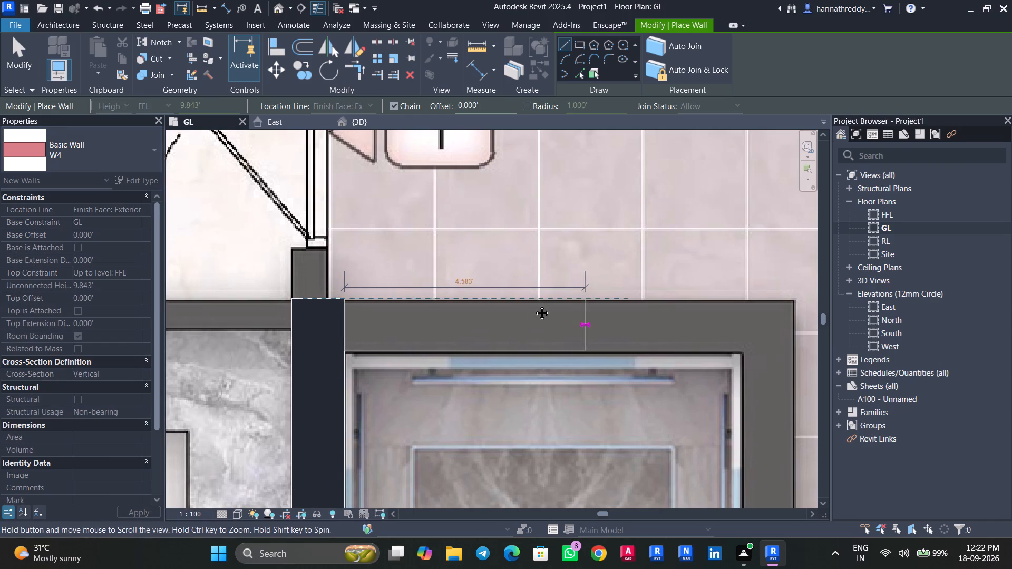
pyautogui.moveTo(534, 305); pyautogui.dragTo(454, 302, button='middle')
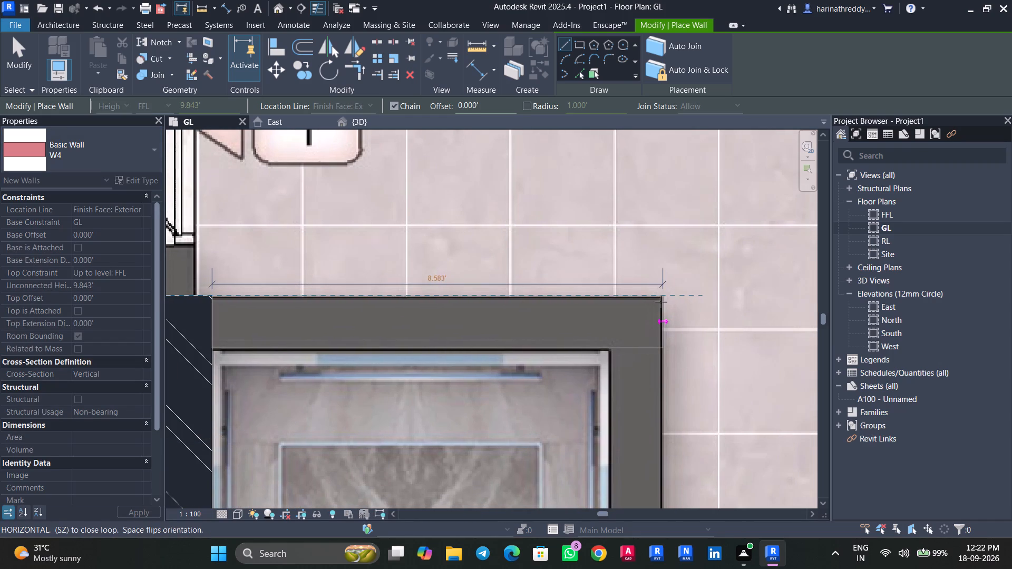
pyautogui.click(661, 302)
pyautogui.press('Escape')
pyautogui.press('Escape')
# Draw a W4 wall about 11.3 ft long down the corridor side of the Good's Lift to the W5 lobby wall.
pyautogui.moveTo(649, 351); pyautogui.dragTo(633, 293, button='middle')
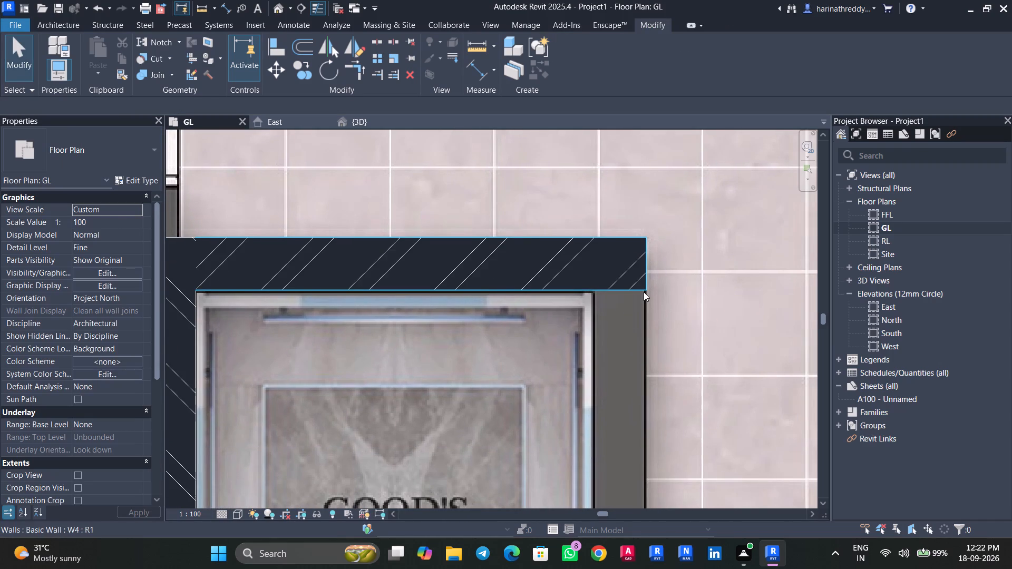
pyautogui.write('WA')
pyautogui.click(647, 289)
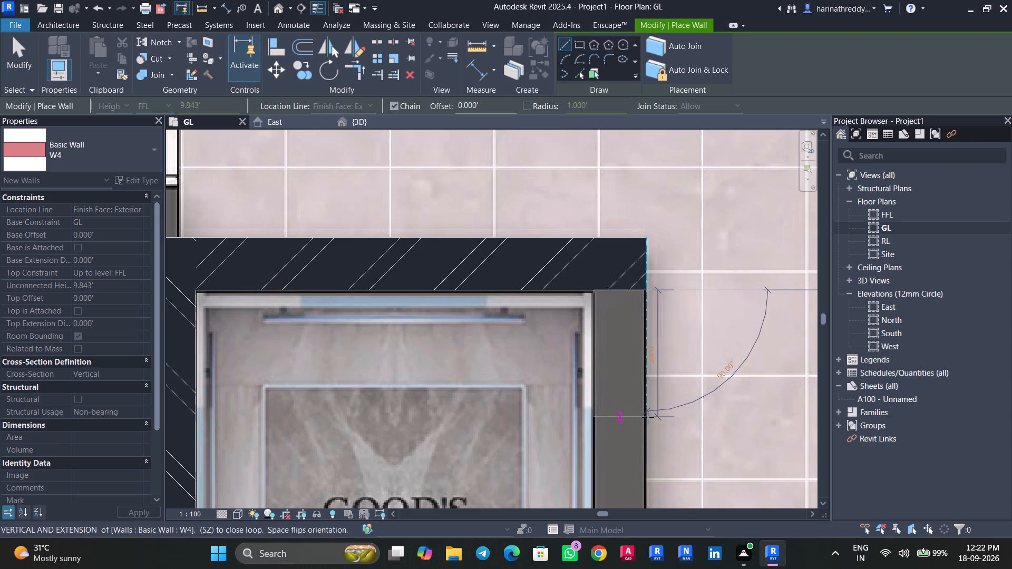
pyautogui.moveTo(648, 417); pyautogui.dragTo(650, 222, button='middle')
pyautogui.moveTo(654, 374); pyautogui.dragTo(647, 129, button='middle')
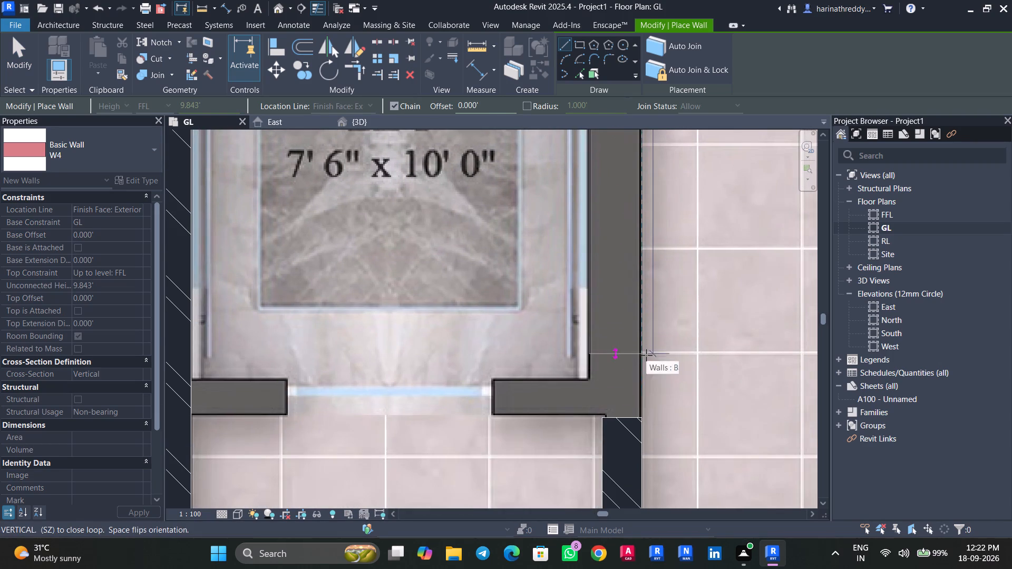
pyautogui.scroll(5, 646, 355)
pyautogui.moveTo(646, 425); pyautogui.dragTo(638, 344, button='middle')
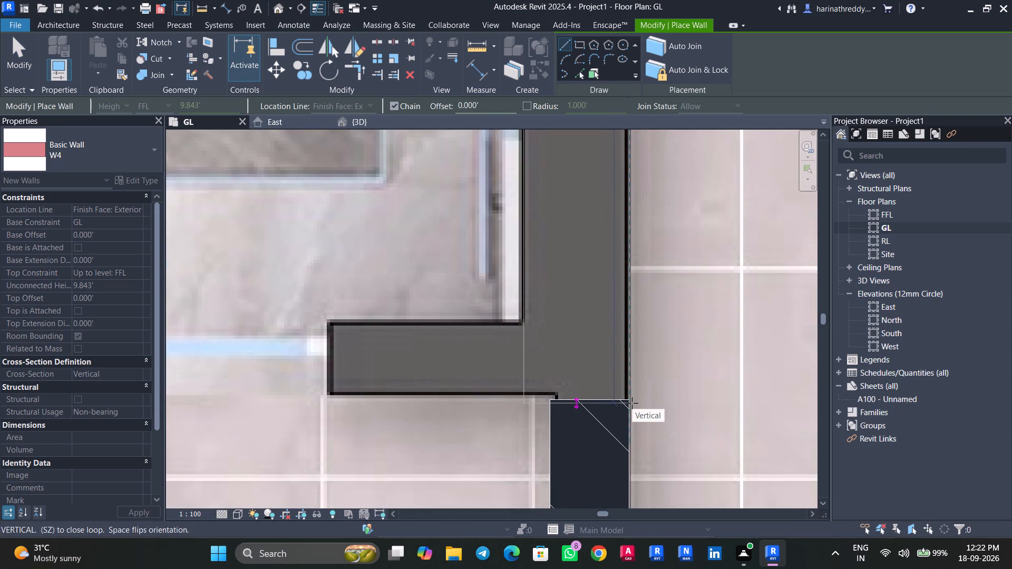
pyautogui.scroll(3, 629, 392)
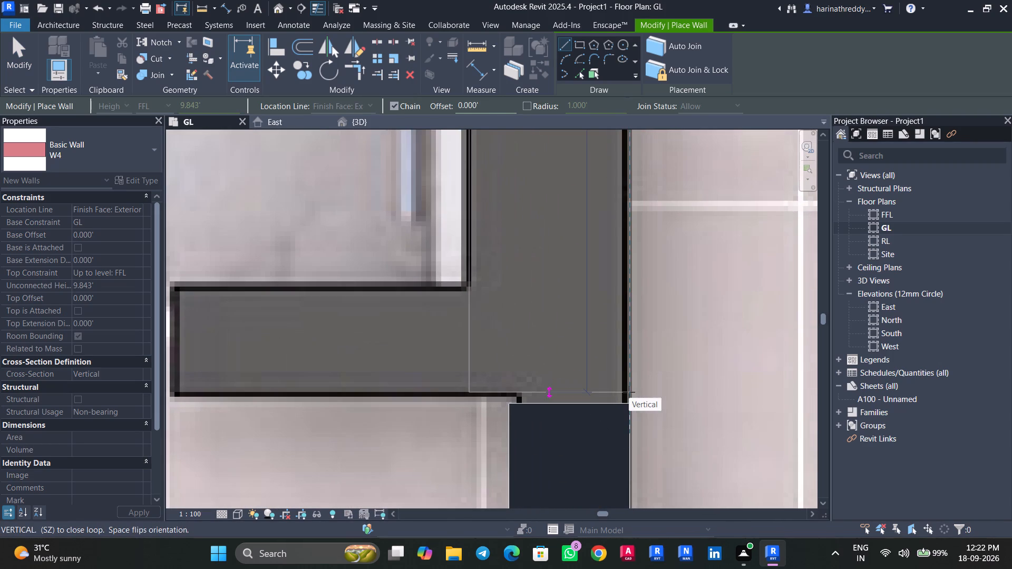
pyautogui.click(629, 392)
pyautogui.press('Escape')
pyautogui.press('Escape')
pyautogui.press('Escape')
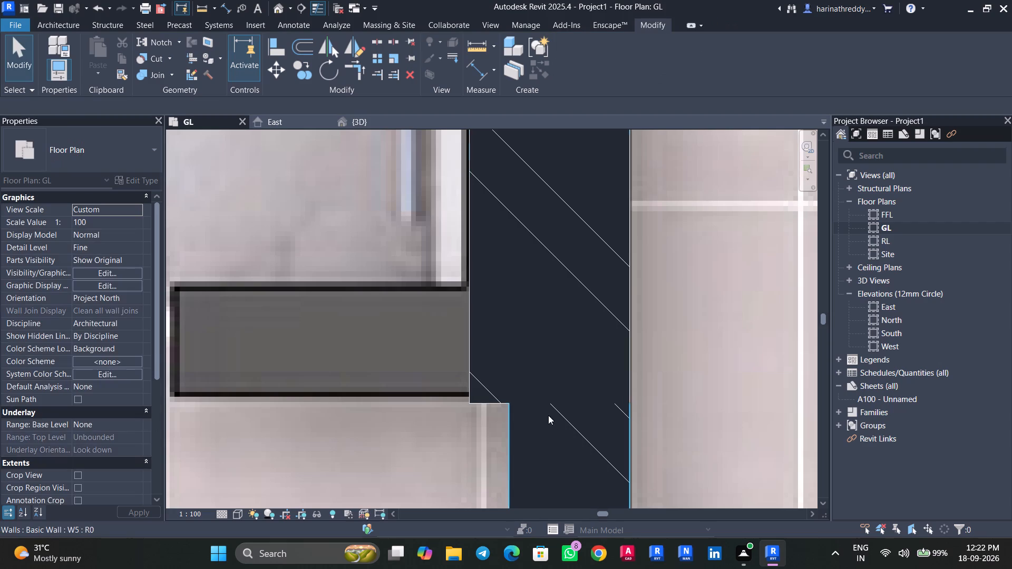
# Nudge the corridor-side W4 wall of the Good's Lift three increments away from the W5 lobby wall to match the traced outline.
pyautogui.click(549, 367)
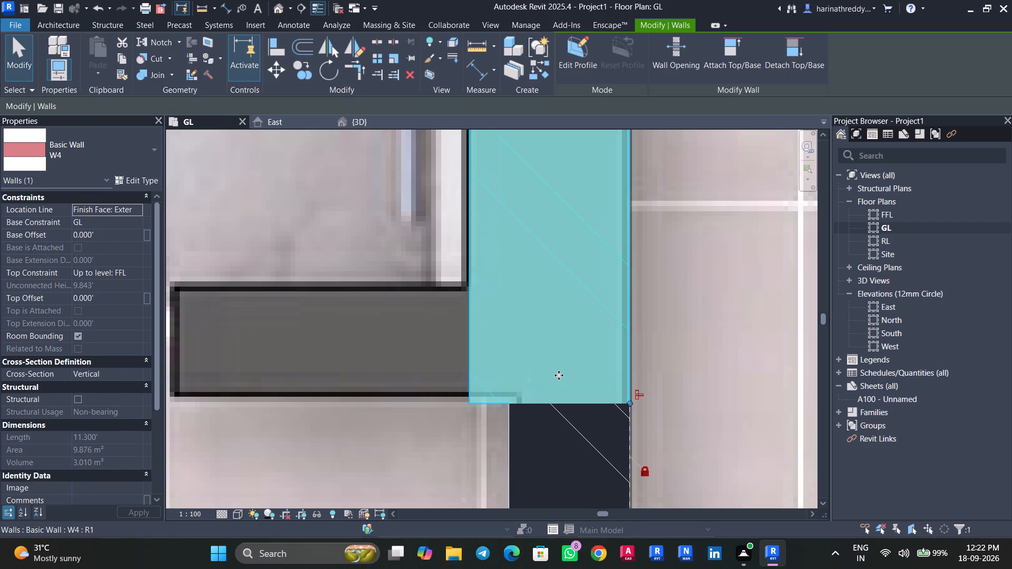
pyautogui.press('Up')
pyautogui.press('Up')
pyautogui.press('Up')
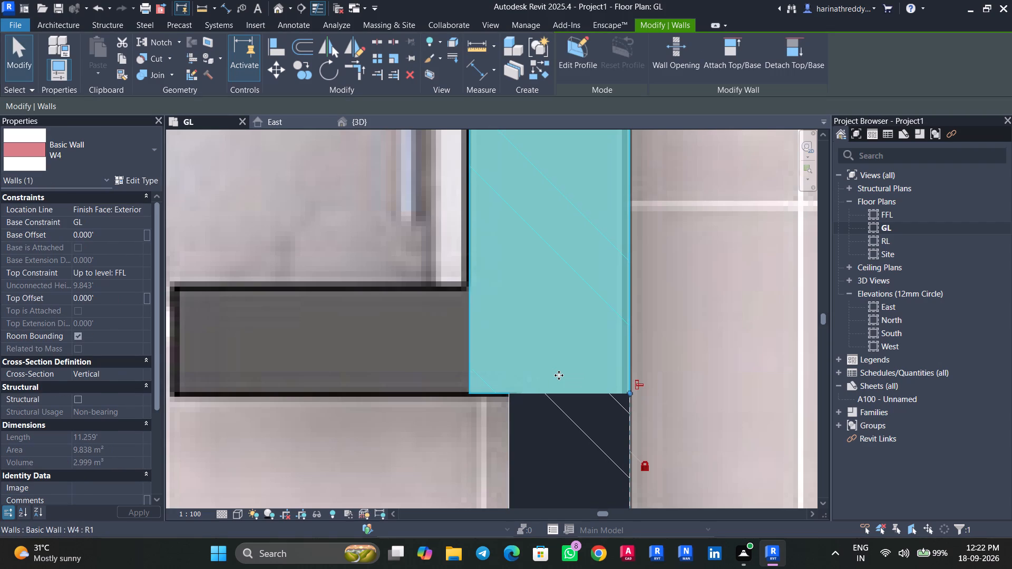
pyautogui.scroll(-6, 559, 376)
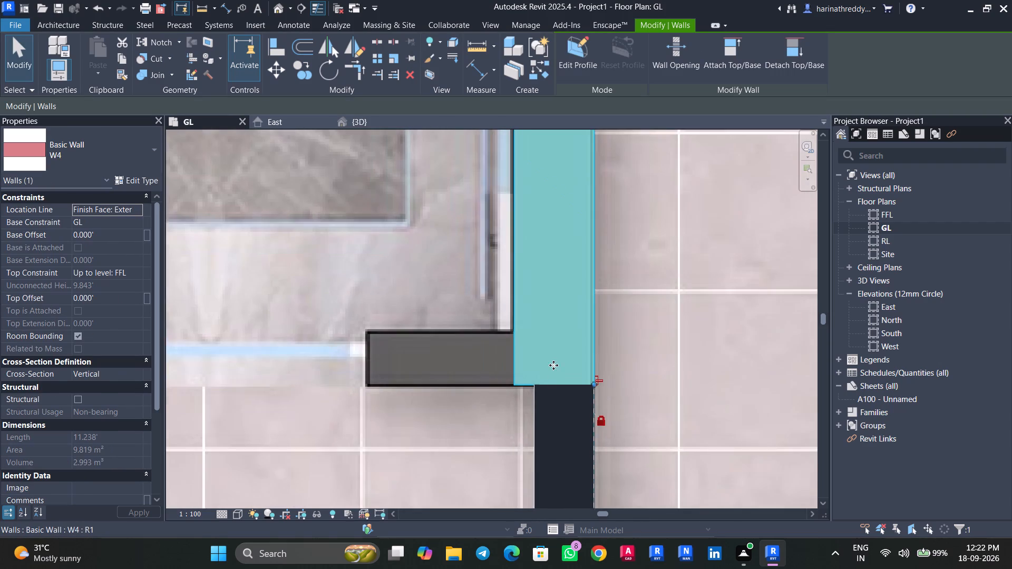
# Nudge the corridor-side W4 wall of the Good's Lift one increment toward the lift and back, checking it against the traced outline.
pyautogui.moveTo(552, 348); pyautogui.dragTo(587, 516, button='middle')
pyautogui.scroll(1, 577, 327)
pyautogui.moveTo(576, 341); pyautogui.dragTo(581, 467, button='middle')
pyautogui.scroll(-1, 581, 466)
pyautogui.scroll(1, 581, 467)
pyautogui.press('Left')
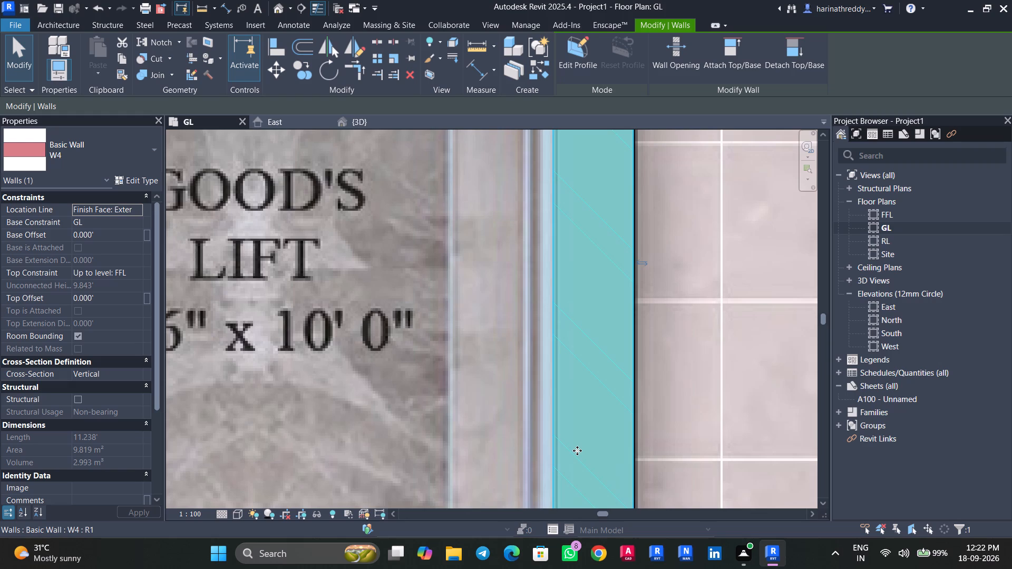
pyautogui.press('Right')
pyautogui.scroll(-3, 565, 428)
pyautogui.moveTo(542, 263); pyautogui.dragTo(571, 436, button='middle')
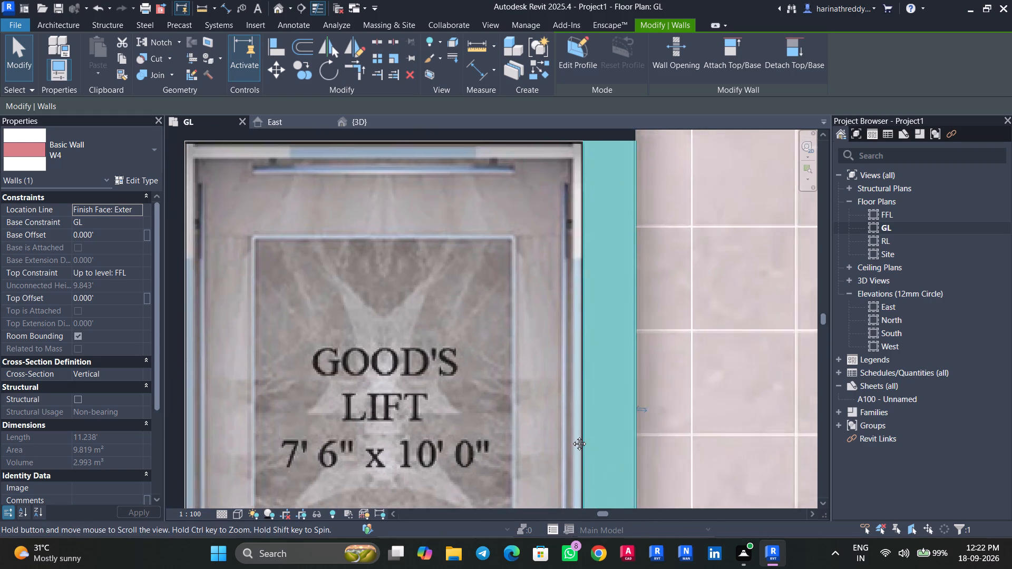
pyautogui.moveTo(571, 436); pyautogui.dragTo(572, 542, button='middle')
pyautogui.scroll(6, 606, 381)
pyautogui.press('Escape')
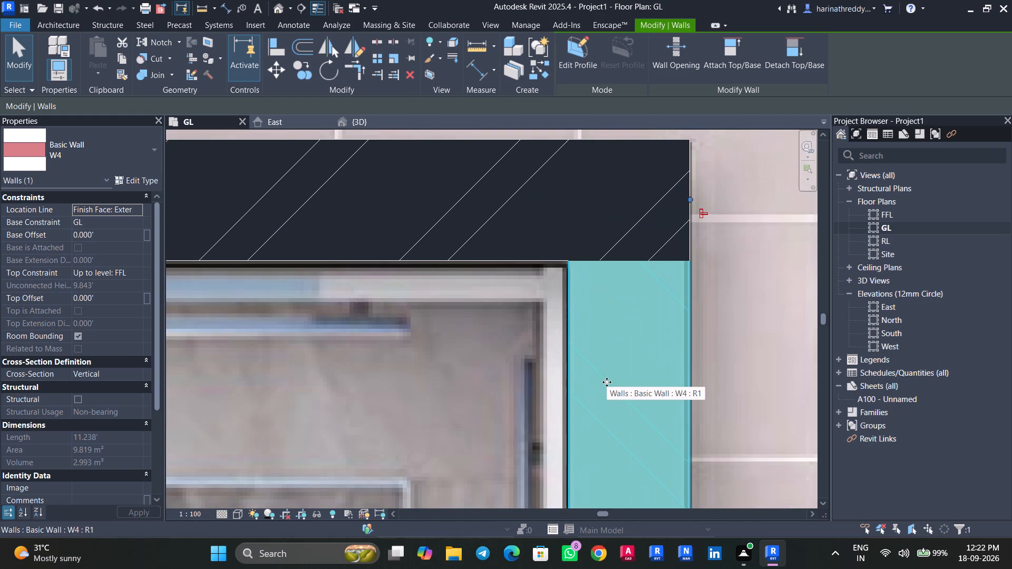
# Start a new wall of type W7 for the door side of the Good's Lift.
pyautogui.scroll(-9, 607, 382)
pyautogui.scroll(1, 607, 382)
pyautogui.scroll(-1, 607, 382)
pyautogui.moveTo(666, 428); pyautogui.dragTo(690, 254, button='middle')
pyautogui.moveTo(695, 372); pyautogui.dragTo(712, 180, button='middle')
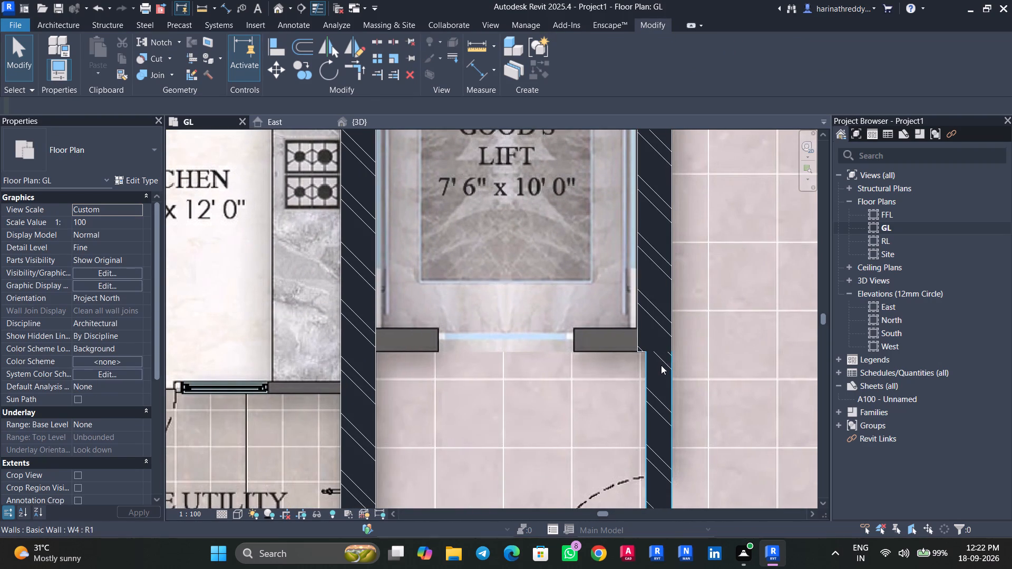
pyautogui.scroll(3, 505, 375)
pyautogui.moveTo(505, 372); pyautogui.dragTo(537, 408, button='middle')
pyautogui.press('w')
pyautogui.press('a')
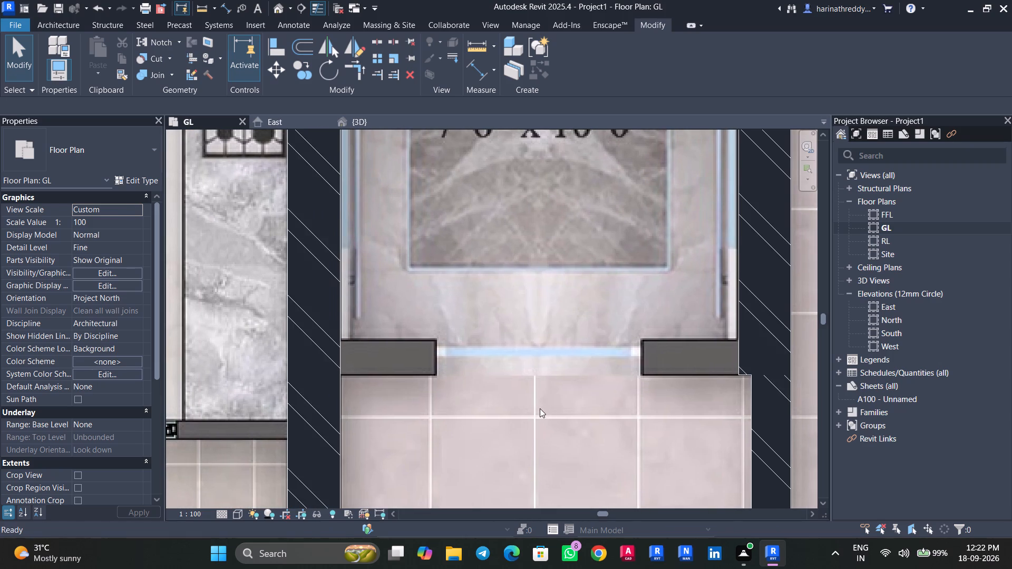
pyautogui.click(83, 145)
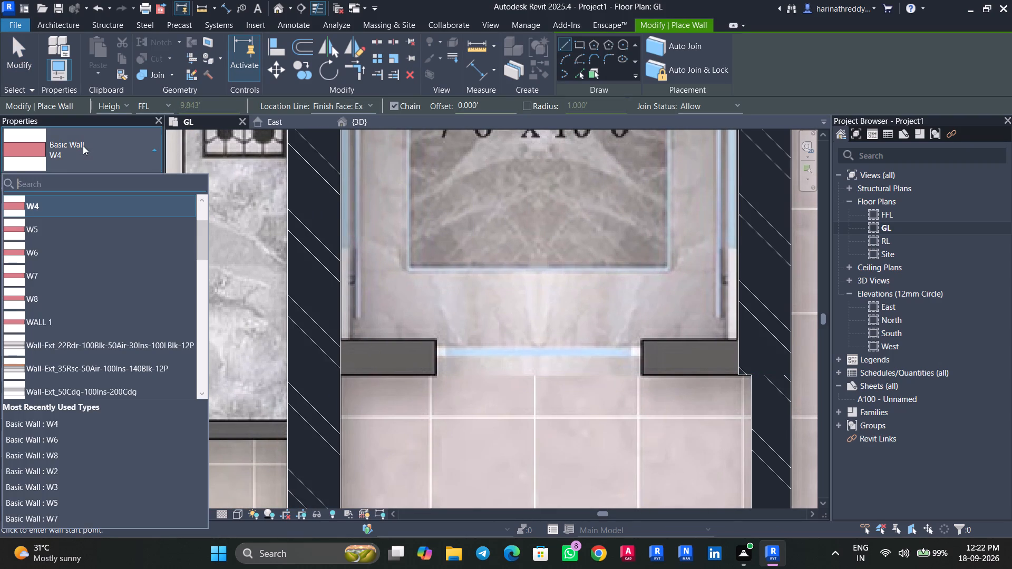
pyautogui.scroll(5, 45, 266)
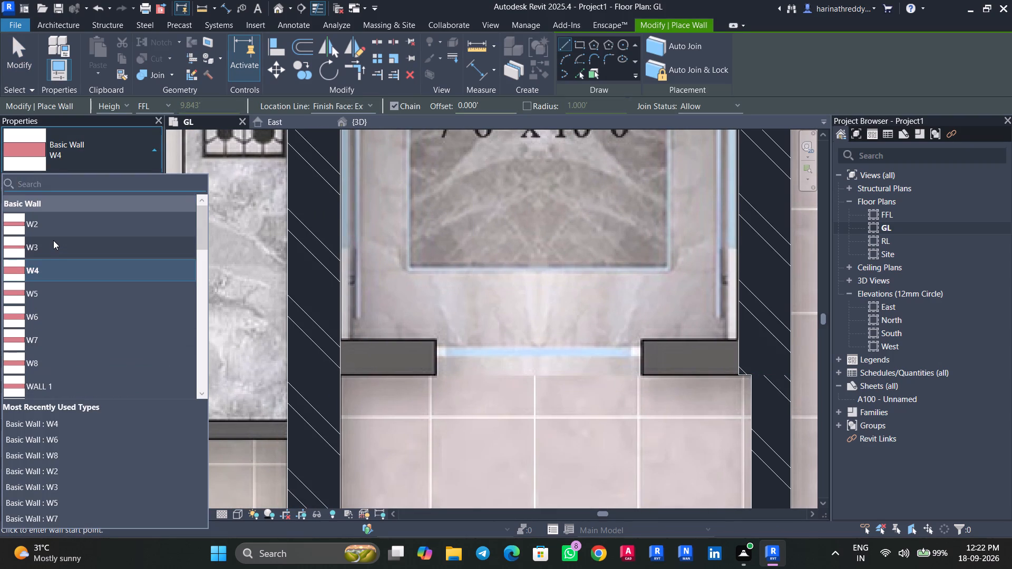
pyautogui.click(43, 342)
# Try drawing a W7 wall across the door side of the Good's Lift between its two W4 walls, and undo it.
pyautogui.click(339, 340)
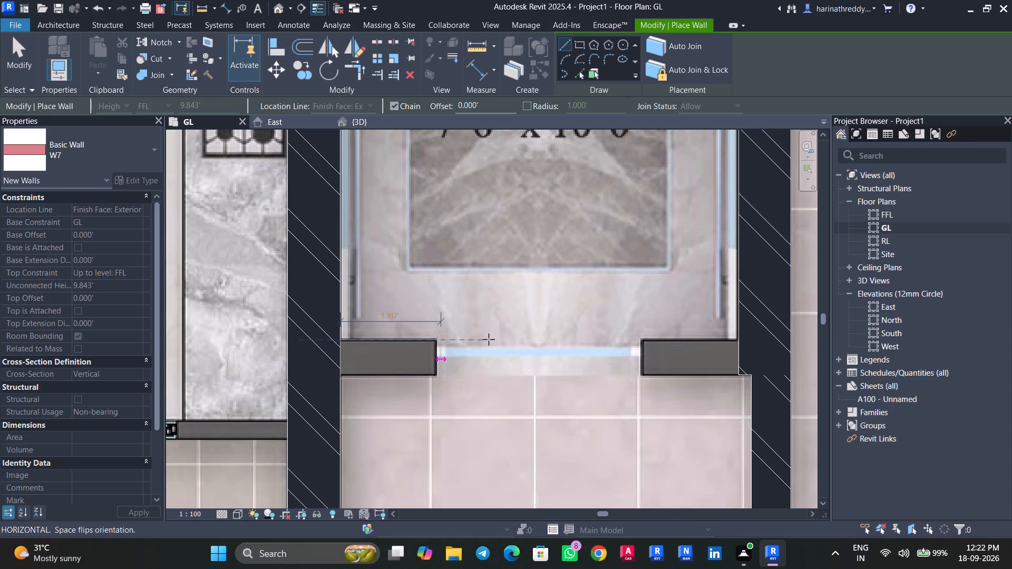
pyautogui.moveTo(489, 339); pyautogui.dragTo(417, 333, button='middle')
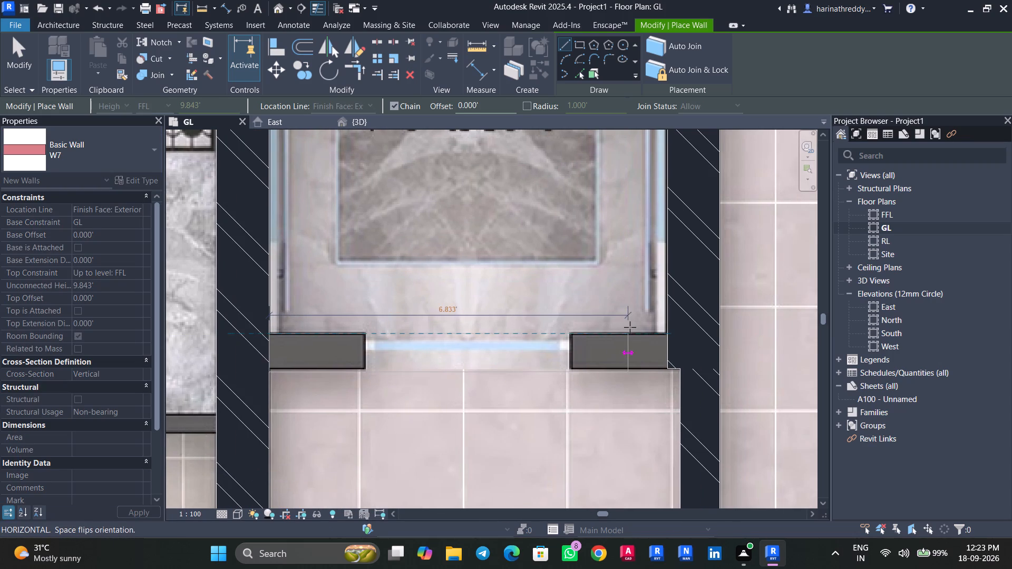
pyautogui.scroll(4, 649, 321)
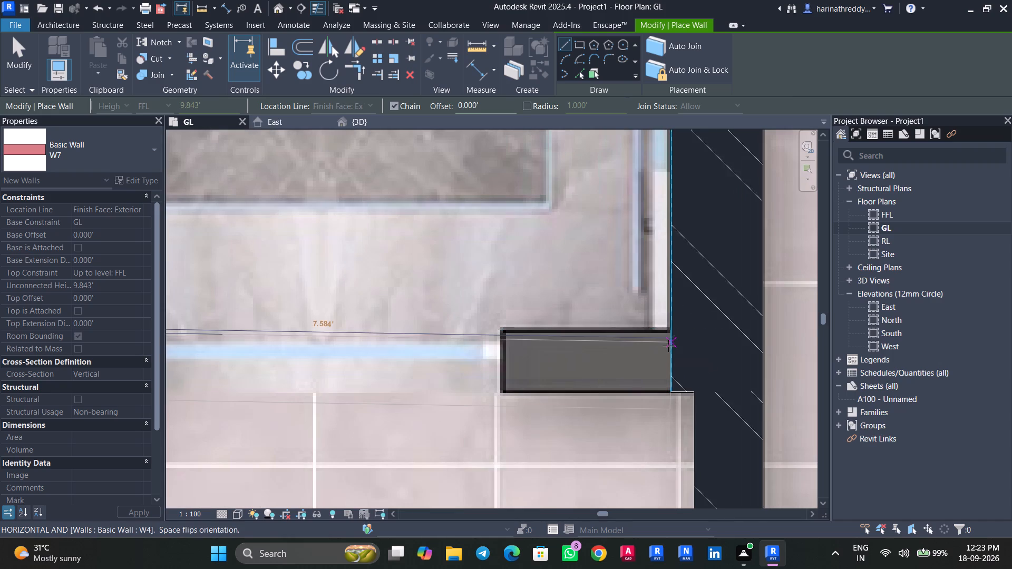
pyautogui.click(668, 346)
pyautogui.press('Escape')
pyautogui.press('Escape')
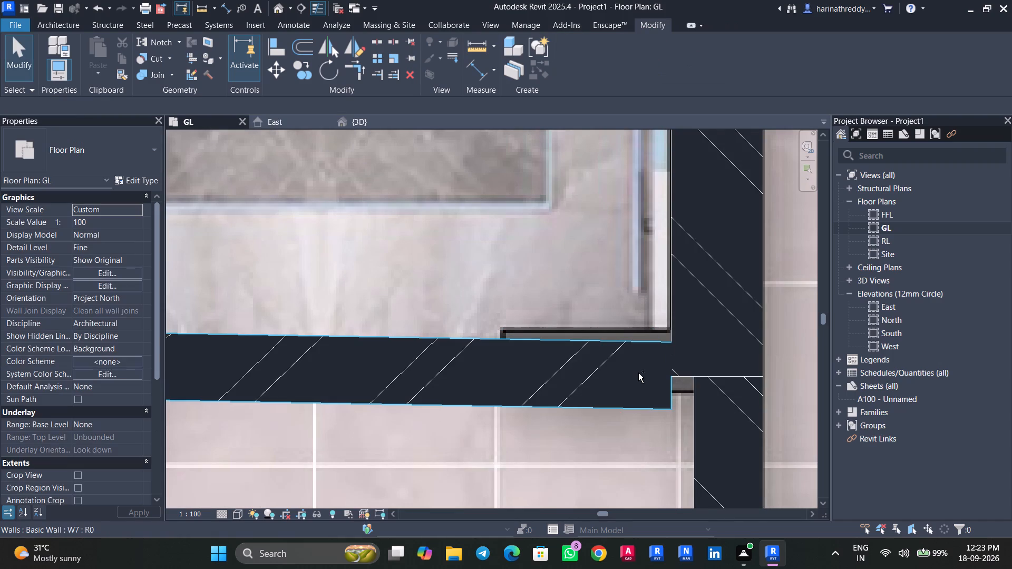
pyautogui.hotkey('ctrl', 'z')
# Draw a straight W7 wall about 8.7 ft long across the door side of the Good's Lift, between its two W4 walls.
pyautogui.write('WA')
pyautogui.scroll(-4, 447, 354)
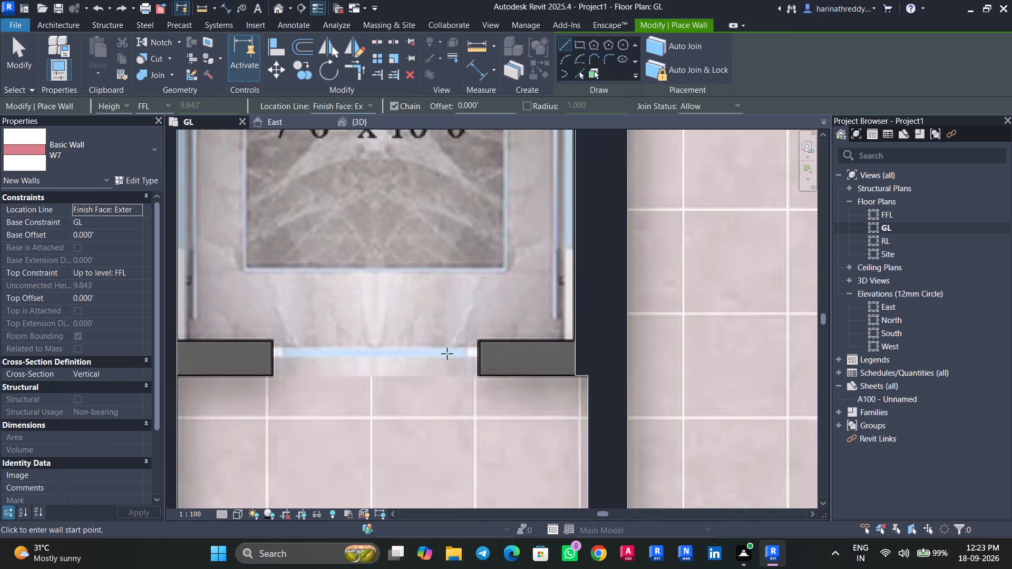
pyautogui.moveTo(447, 354); pyautogui.dragTo(672, 356, button='middle')
pyautogui.scroll(4, 426, 352)
pyautogui.click(383, 337)
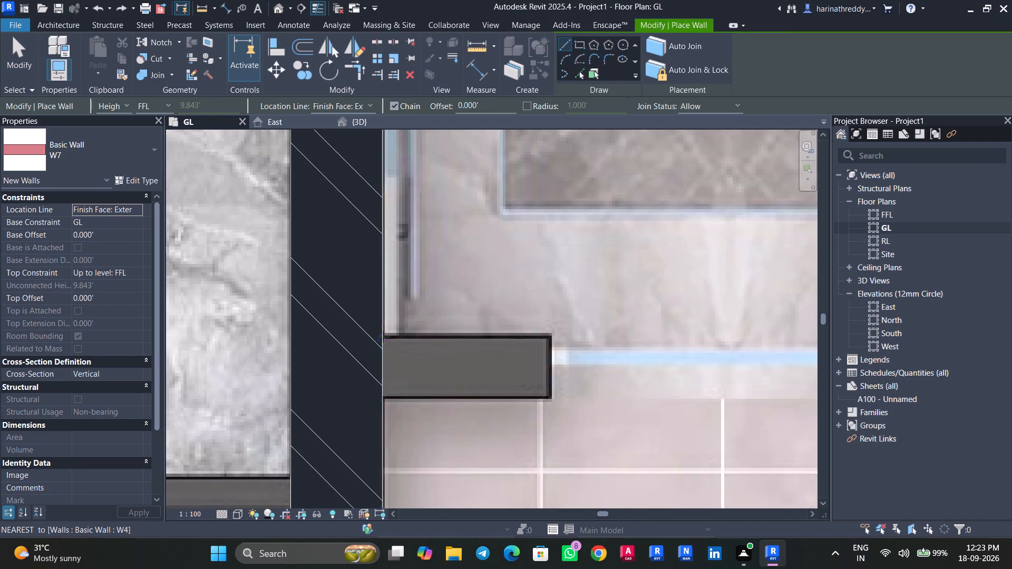
pyautogui.moveTo(575, 335); pyautogui.dragTo(309, 334, button='middle')
pyautogui.moveTo(608, 342); pyautogui.dragTo(419, 342, button='middle')
pyautogui.scroll(4, 575, 343)
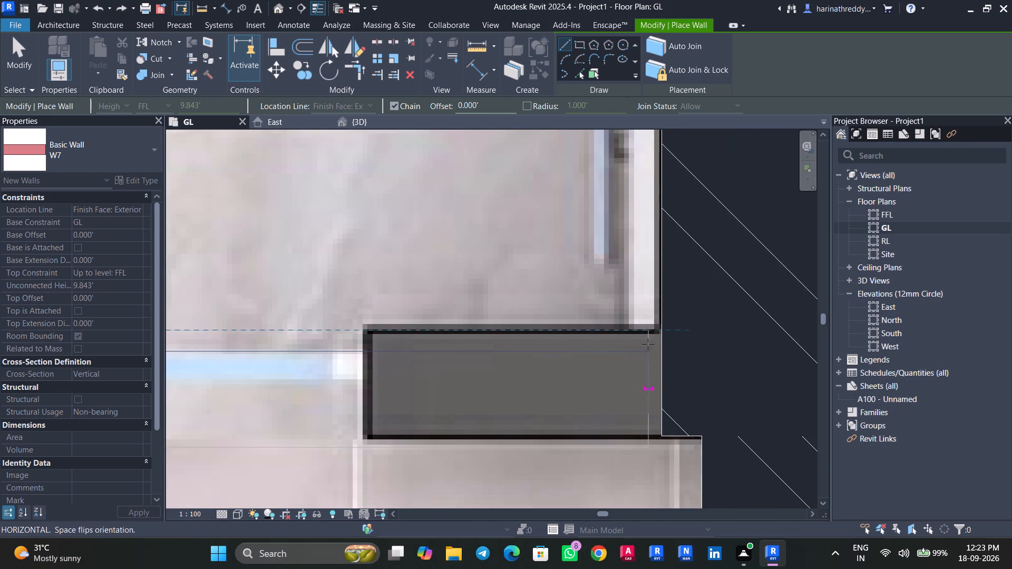
pyautogui.click(660, 341)
pyautogui.press('Escape')
pyautogui.press('Escape')
pyautogui.press('Escape')
# Nudge the W7 wall two increments toward the Good's Lift interior to match the traced outline.
pyautogui.click(562, 356)
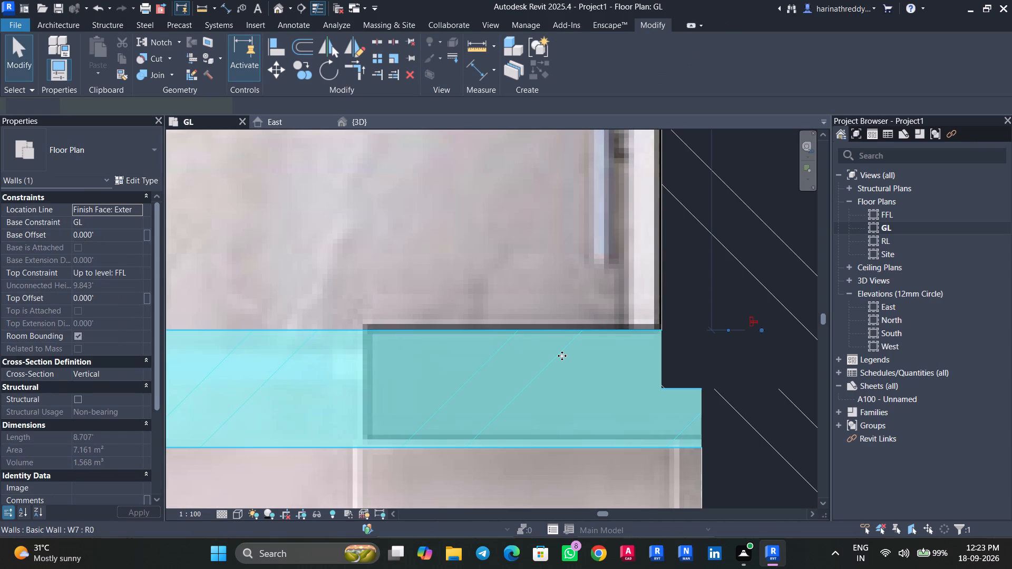
pyautogui.press('Up')
pyautogui.press('Up')
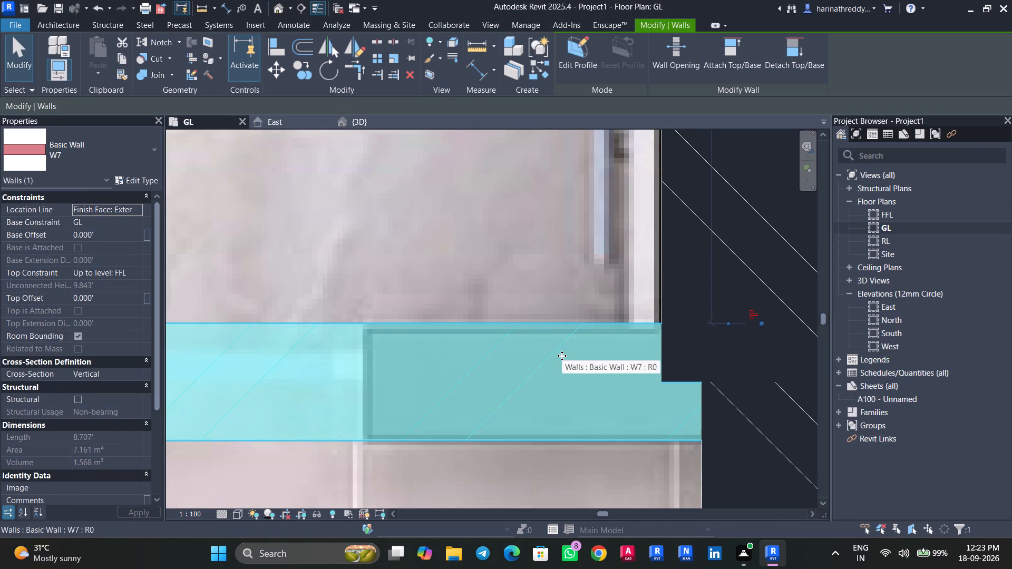
pyautogui.scroll(-11, 575, 343)
pyautogui.moveTo(488, 380); pyautogui.dragTo(625, 411, button='middle')
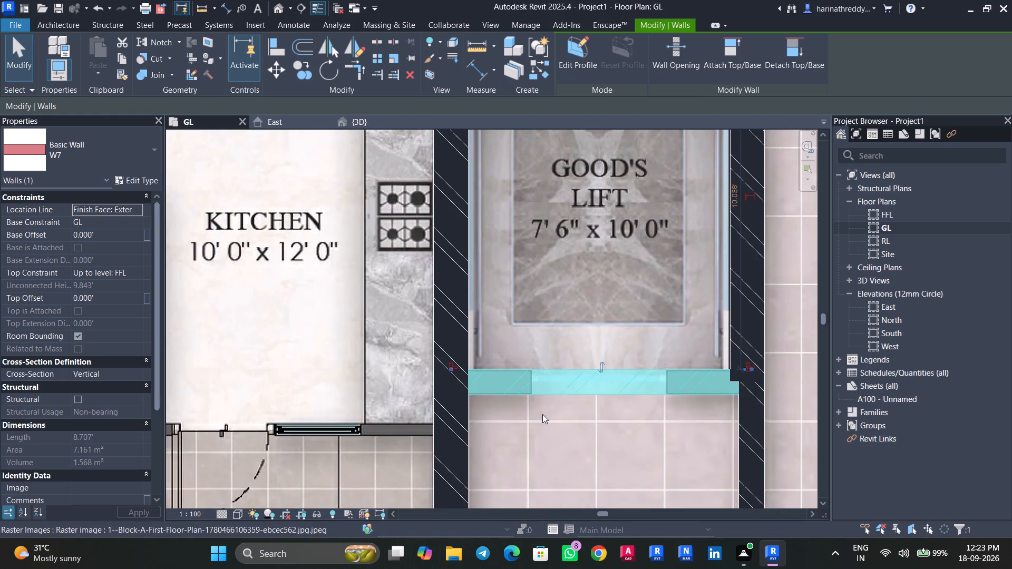
pyautogui.scroll(8, 541, 414)
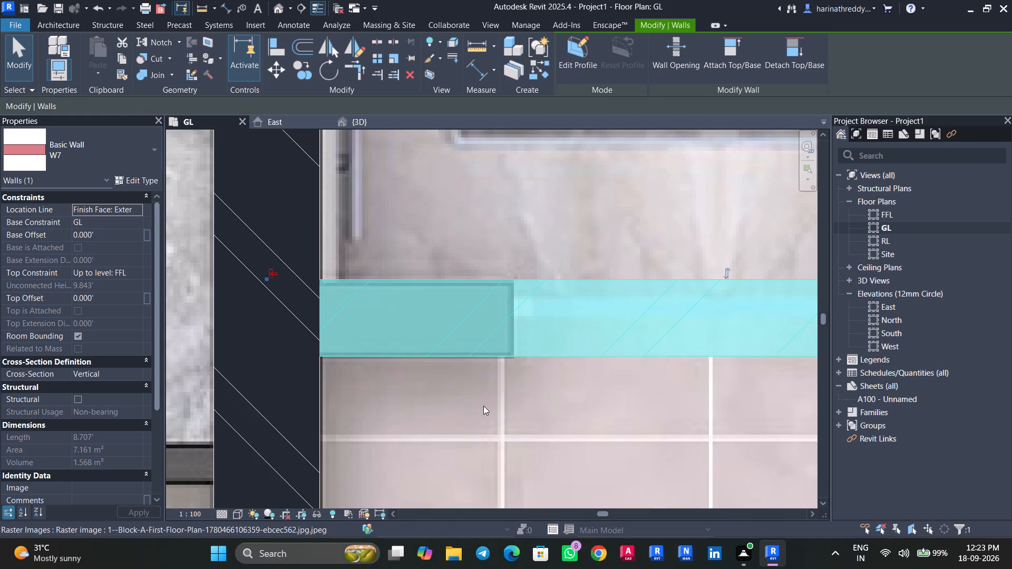
pyautogui.scroll(-7, 483, 406)
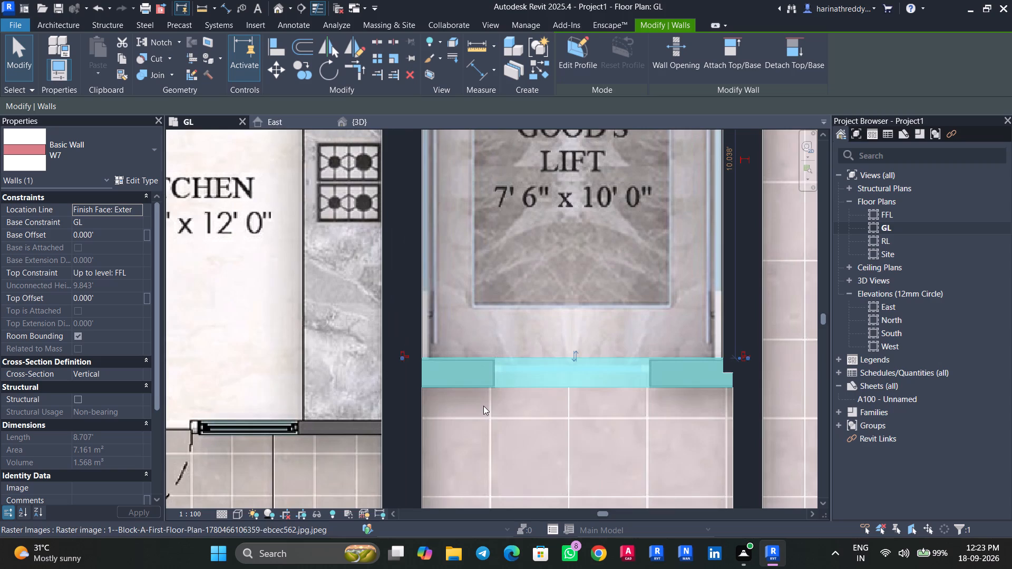
pyautogui.moveTo(483, 406); pyautogui.dragTo(440, 477, button='middle')
pyautogui.scroll(-5, 460, 323)
pyautogui.moveTo(465, 321); pyautogui.dragTo(465, 387, button='middle')
pyautogui.press('Escape')
pyautogui.press('Escape')
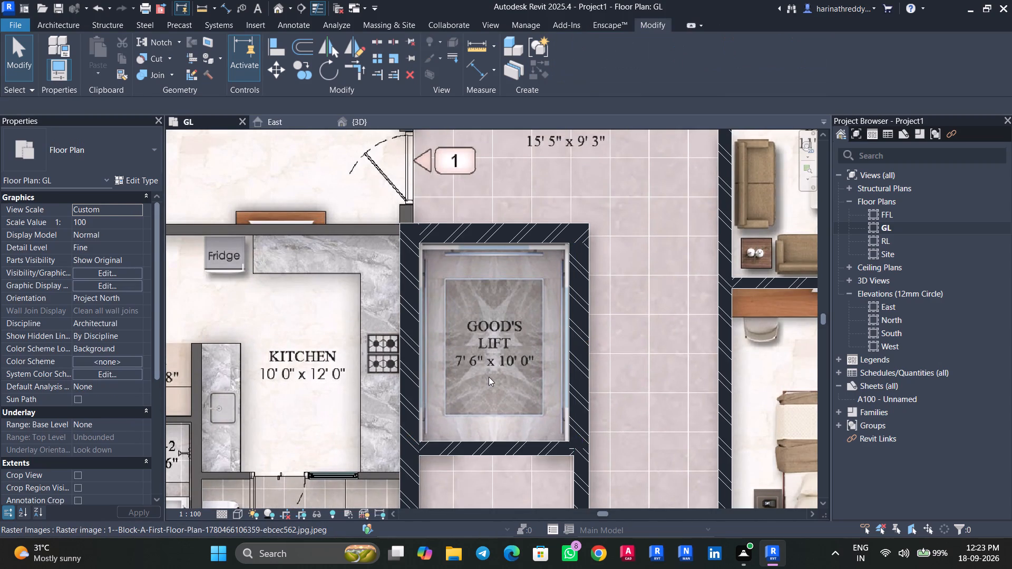
# Measure the inside length of the Good's Lift from the W7 wall face to the opposite W4 wall face.
pyautogui.write('DI')
pyautogui.scroll(4, 488, 398)
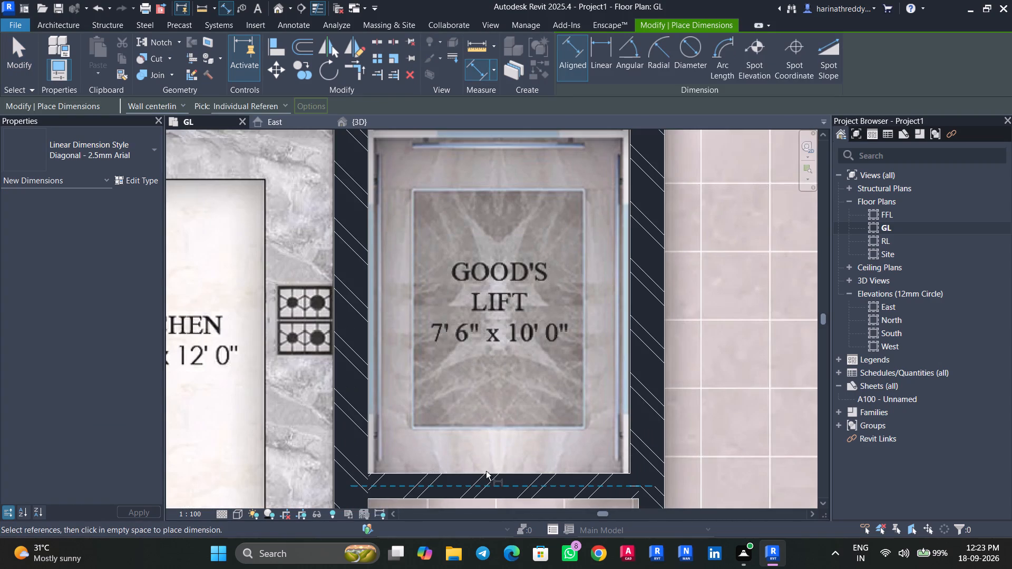
pyautogui.press('Tab')
pyautogui.click(486, 471)
pyautogui.moveTo(484, 192); pyautogui.dragTo(493, 322, button='middle')
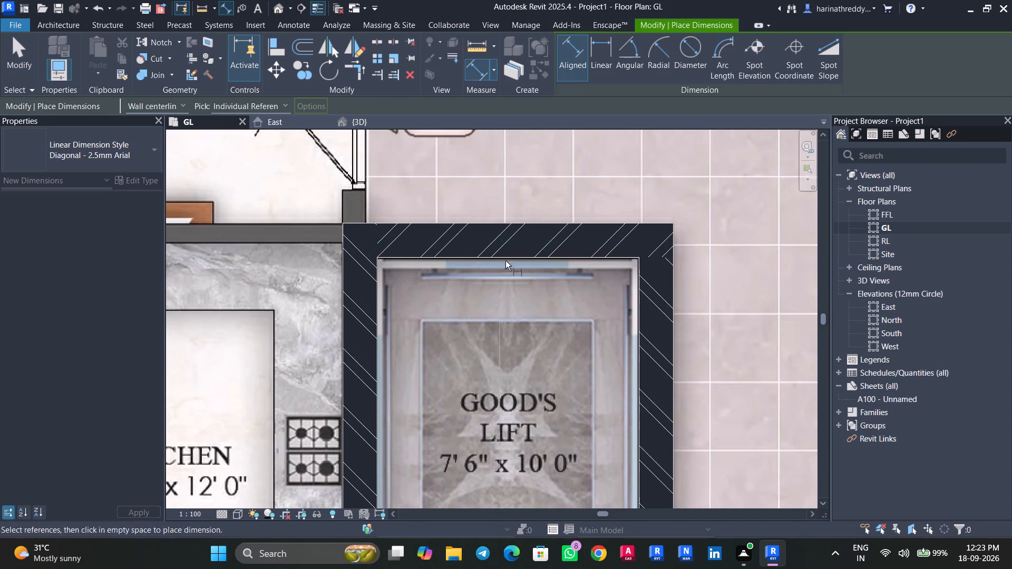
pyautogui.press('Tab')
pyautogui.press('Tab')
pyautogui.click(509, 255)
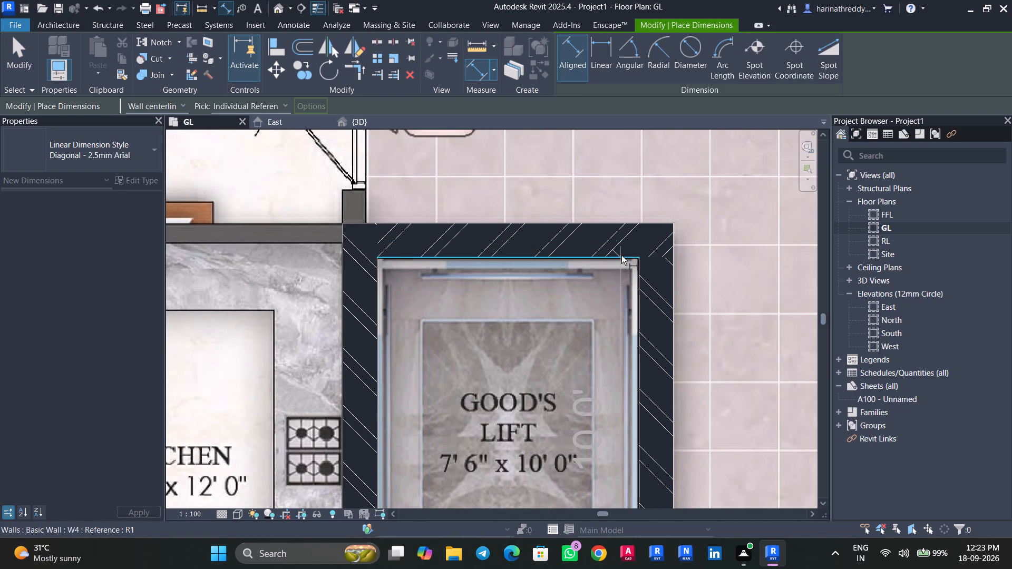
pyautogui.press('Escape')
# Measure the inside width of the Good's Lift between the inner faces of its two side W4 walls.
pyautogui.moveTo(427, 287); pyautogui.dragTo(422, 351, button='middle')
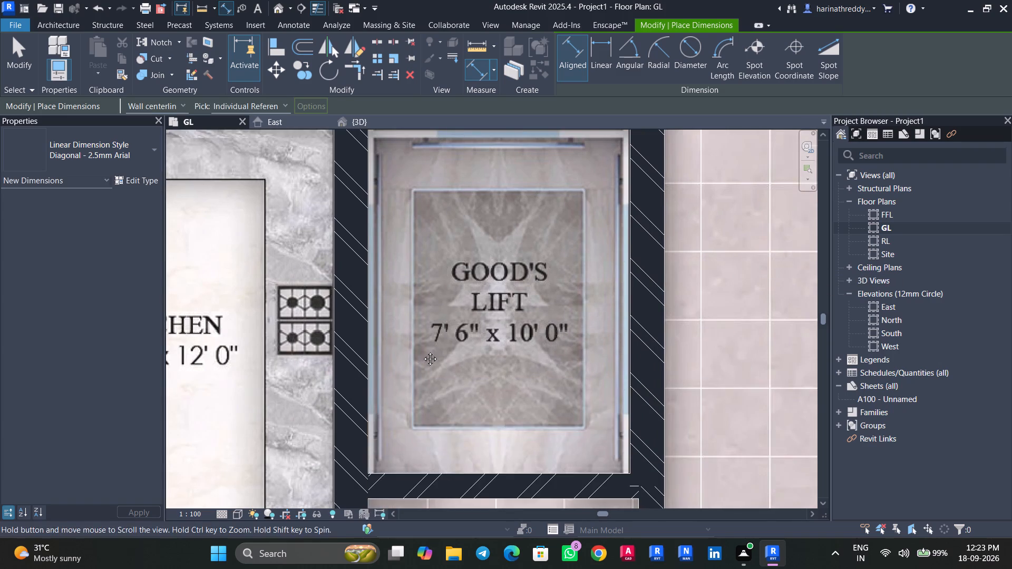
pyautogui.moveTo(422, 351); pyautogui.dragTo(423, 416, button='middle')
pyautogui.press('Tab')
pyautogui.press('Tab')
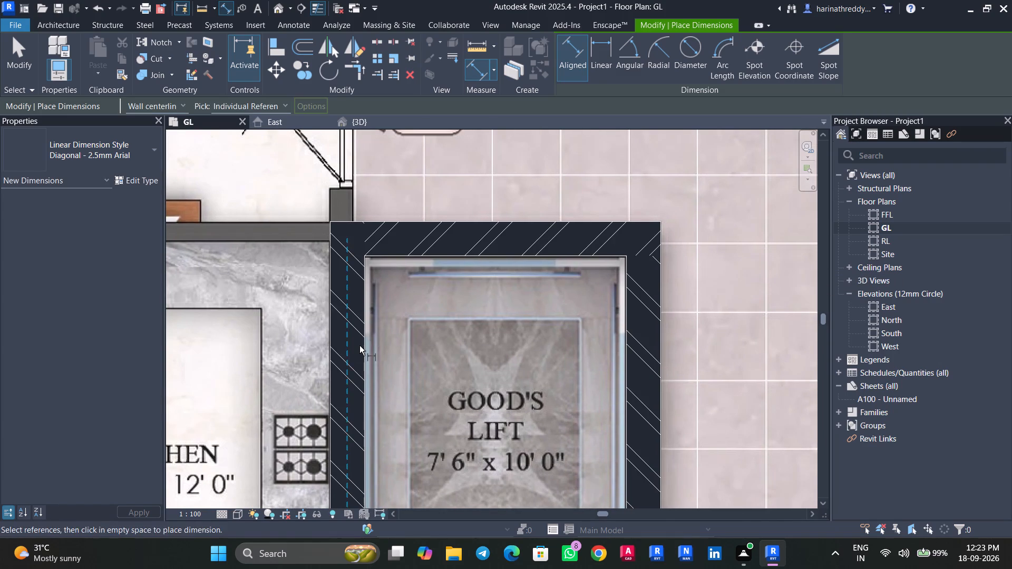
pyautogui.press('Tab')
pyautogui.click(360, 346)
pyautogui.press('Tab')
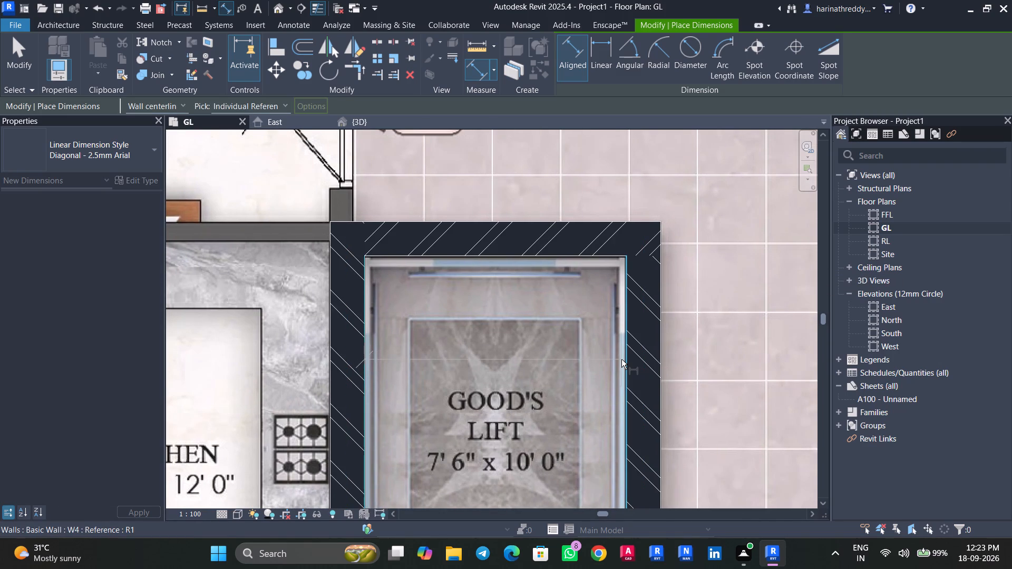
pyautogui.click(621, 359)
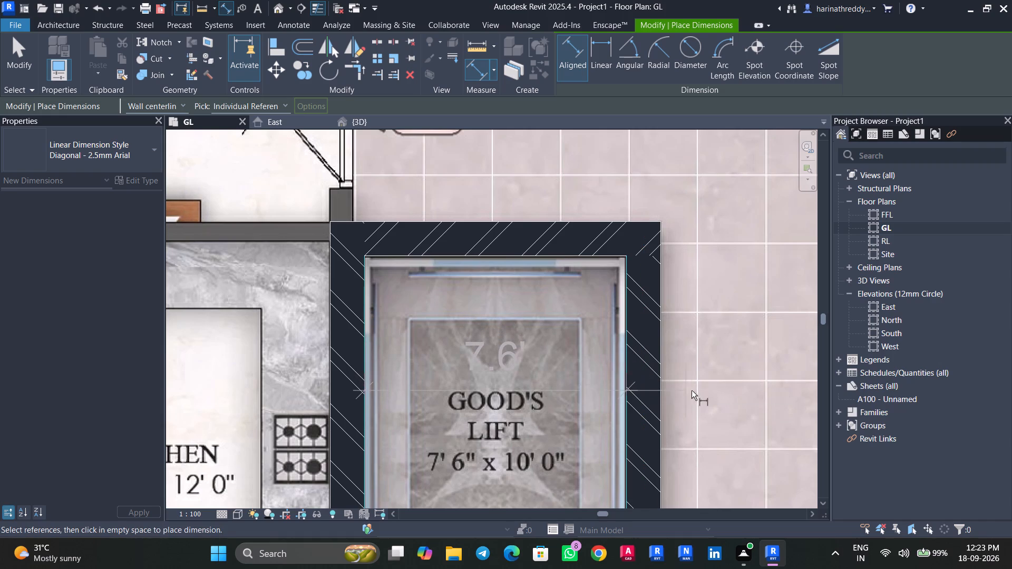
pyautogui.press('Escape')
pyautogui.press('Escape')
pyautogui.press('Escape')
pyautogui.press('Escape')
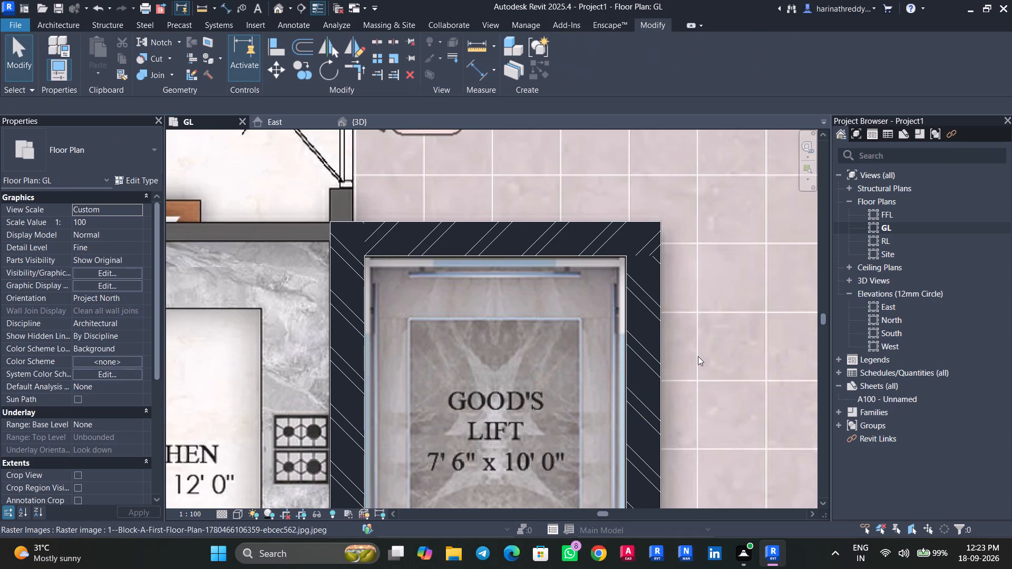
# Draw a straight W7 wall about 10.2 ft long between the Drawing room and Lobby, from the W8 wall corner to the Good's Lift W4 wall.
pyautogui.scroll(-8, 698, 356)
pyautogui.moveTo(697, 356); pyautogui.dragTo(663, 380, button='middle')
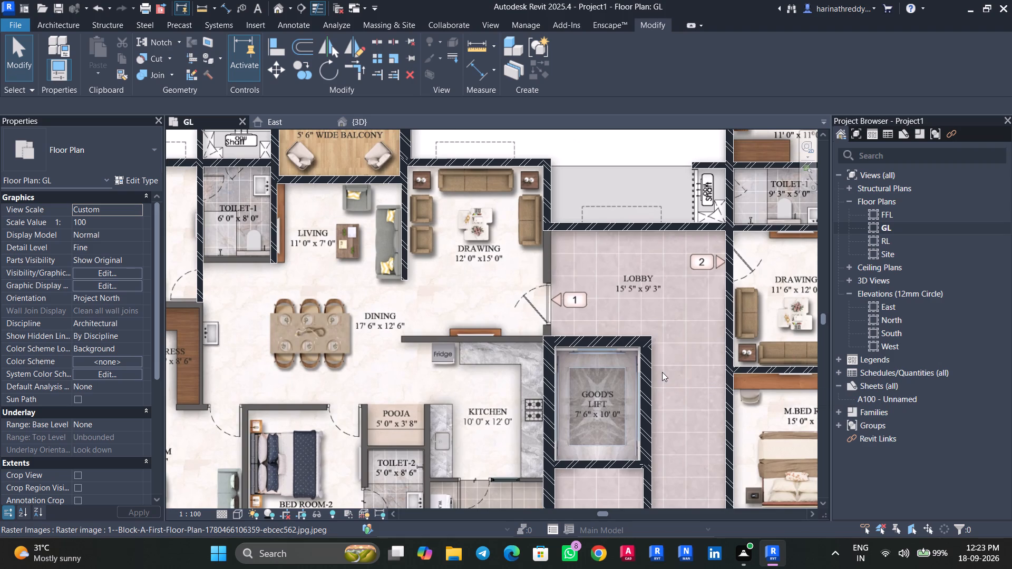
pyautogui.scroll(8, 539, 213)
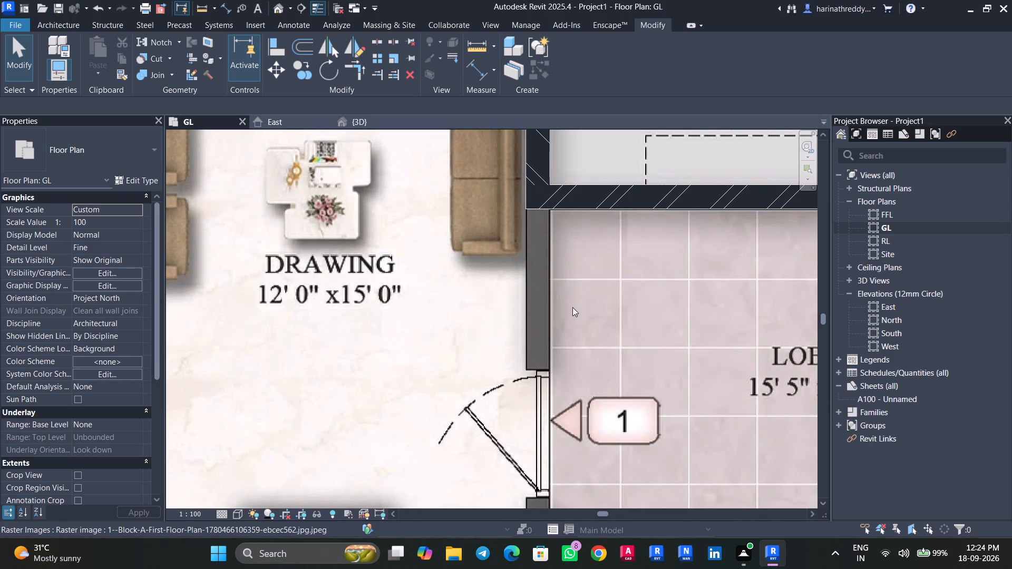
pyautogui.write('WA')
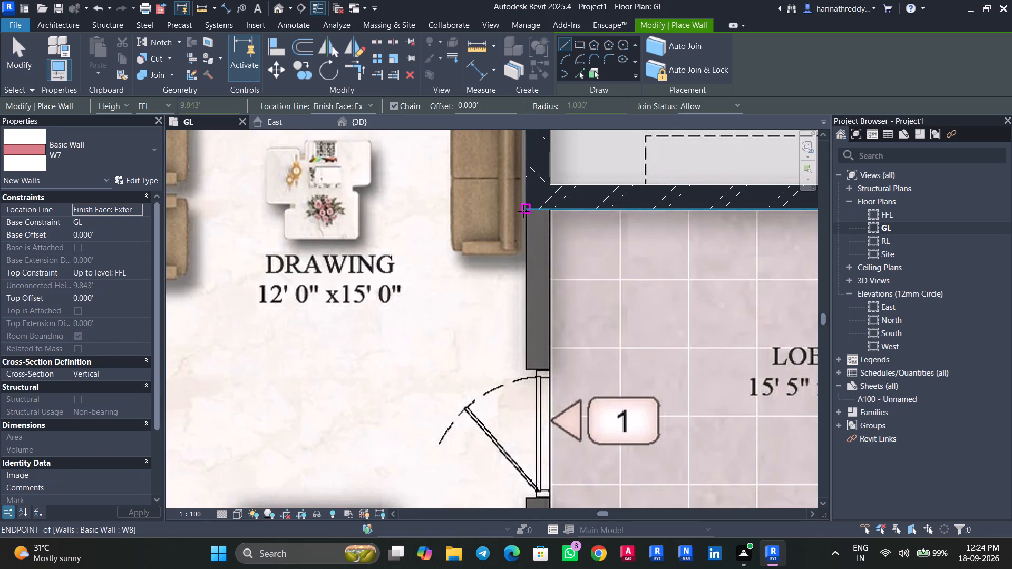
pyautogui.click(523, 211)
pyautogui.press('space')
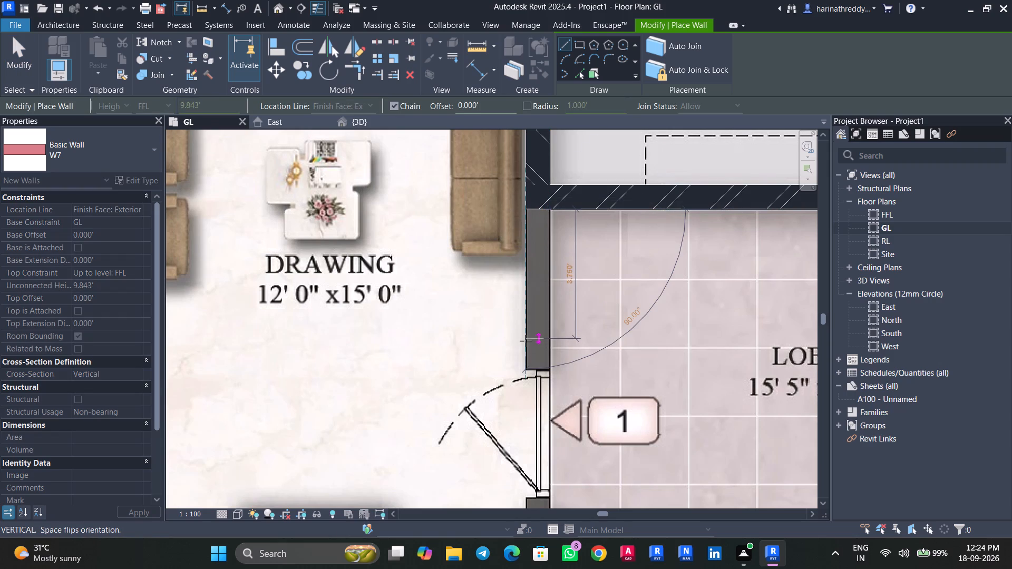
pyautogui.scroll(6, 526, 341)
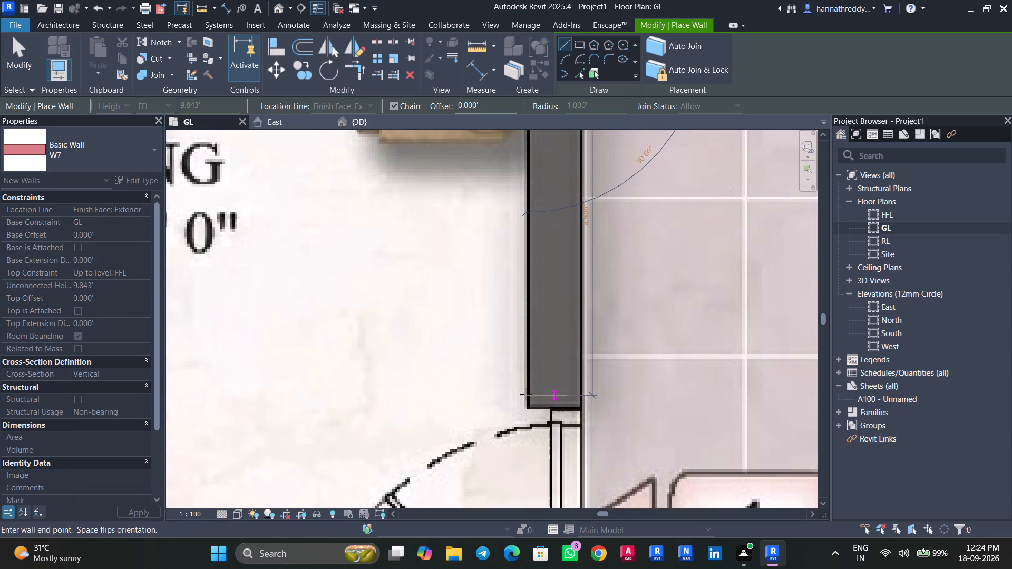
pyautogui.scroll(-7, 528, 395)
pyautogui.moveTo(528, 395); pyautogui.dragTo(525, 239, button='middle')
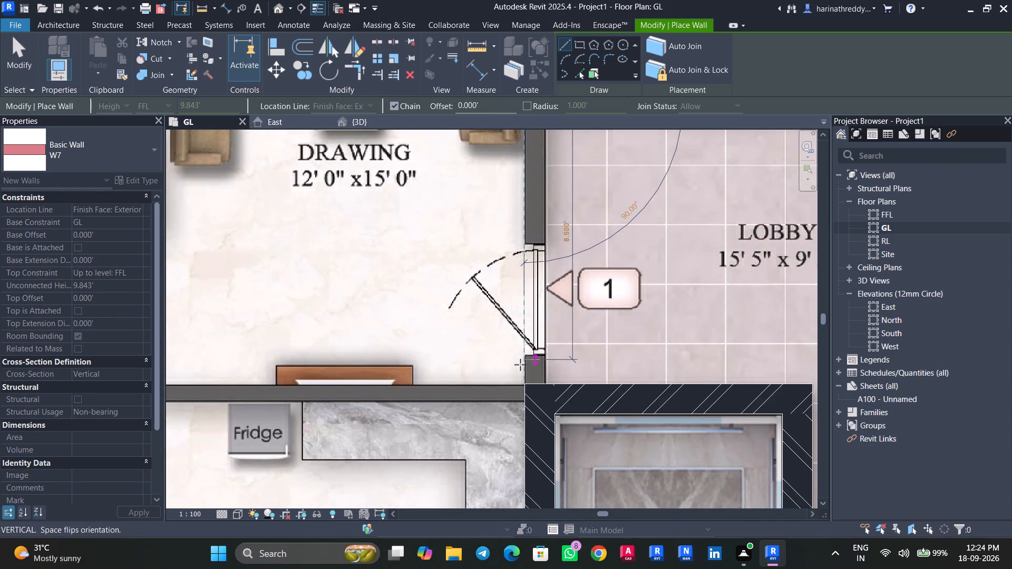
pyautogui.scroll(9, 522, 374)
pyautogui.click(536, 405)
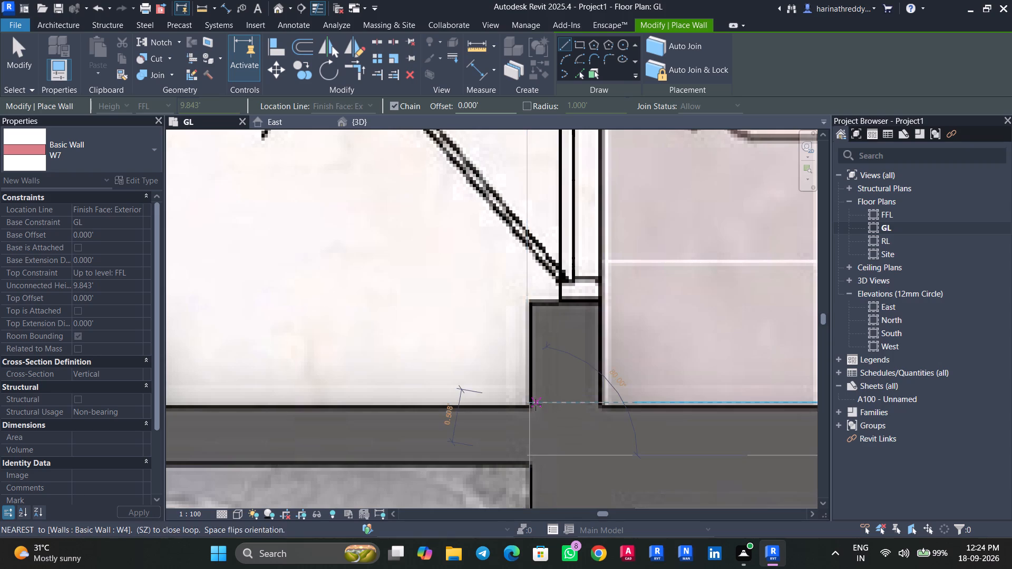
pyautogui.press('Escape')
pyautogui.press('Escape')
pyautogui.press('Escape')
# Inspect the new W7 wall along its full length against the traced outline, from the Good's Lift to the upper lobby wall.
pyautogui.click(565, 343)
pyautogui.moveTo(589, 250); pyautogui.dragTo(595, 455, button='middle')
pyautogui.moveTo(625, 266); pyautogui.dragTo(641, 482, button='middle')
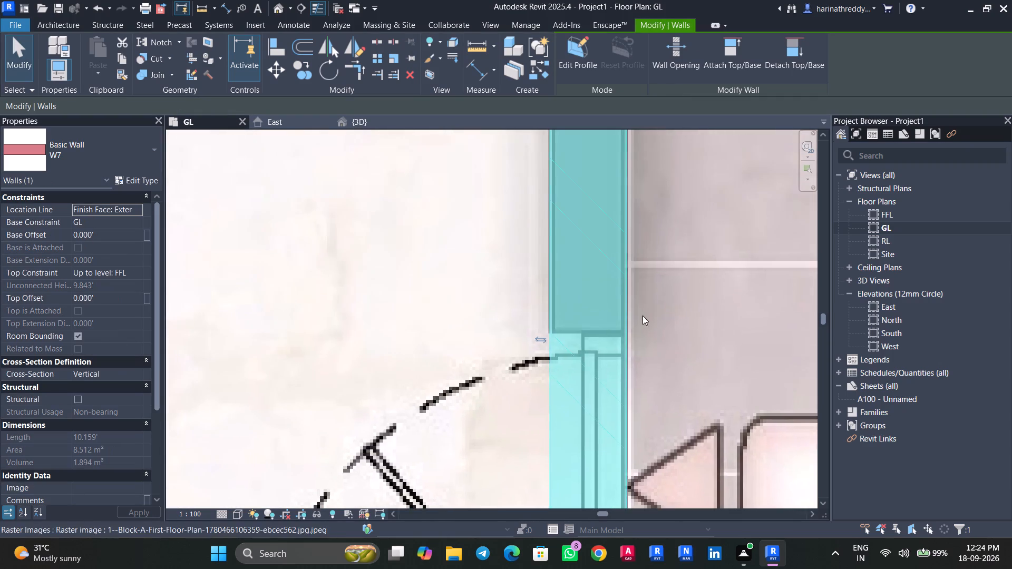
pyautogui.moveTo(642, 302); pyautogui.dragTo(653, 526, button='middle')
pyautogui.moveTo(662, 242); pyautogui.dragTo(664, 462, button='middle')
pyautogui.moveTo(669, 346); pyautogui.dragTo(670, 358, button='middle')
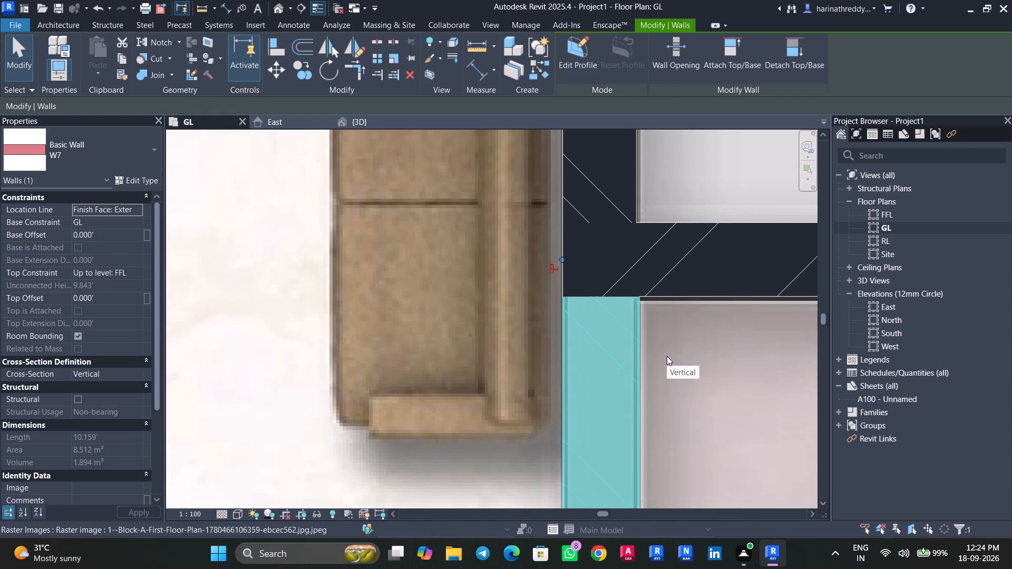
pyautogui.scroll(-10, 662, 359)
pyautogui.moveTo(691, 419); pyautogui.dragTo(645, 142, button='middle')
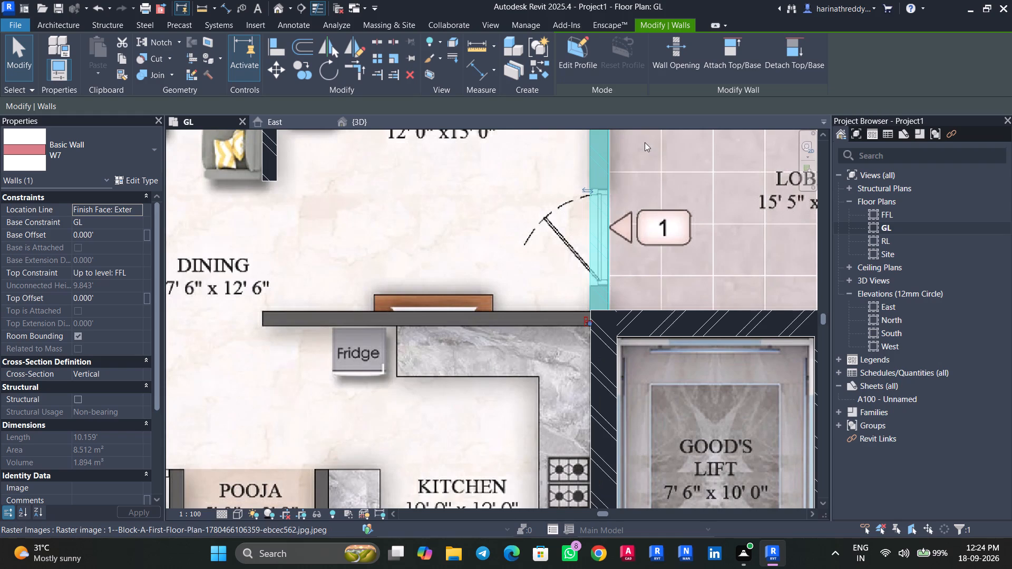
pyautogui.press('Escape')
pyautogui.press('Escape')
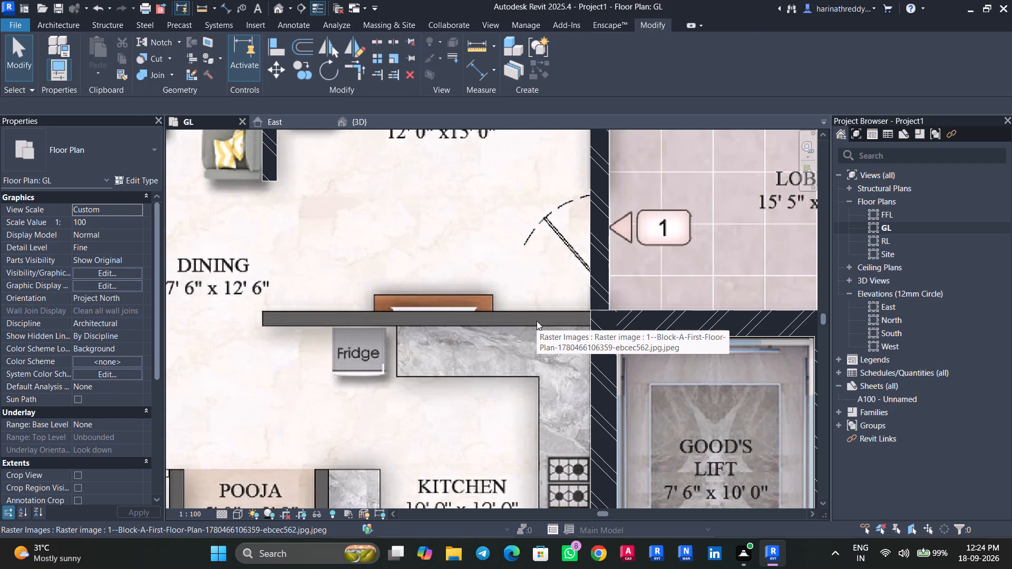
# Measure the thickness of the traced wall between the Dining area and the Kitchen.
pyautogui.click(537, 321)
pyautogui.click(392, 62)
pyautogui.scroll(4, 528, 318)
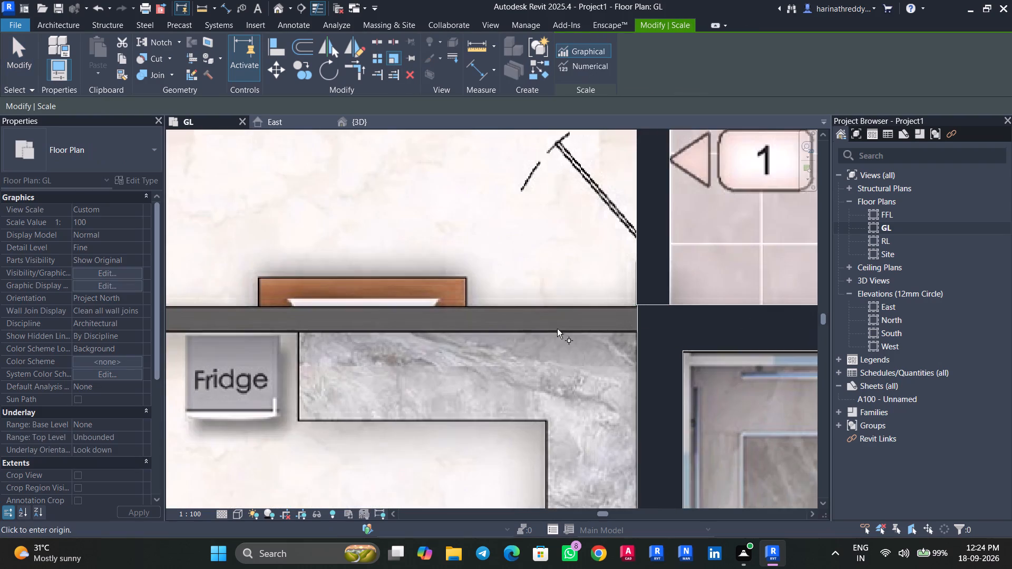
pyautogui.scroll(4, 561, 332)
pyautogui.click(569, 333)
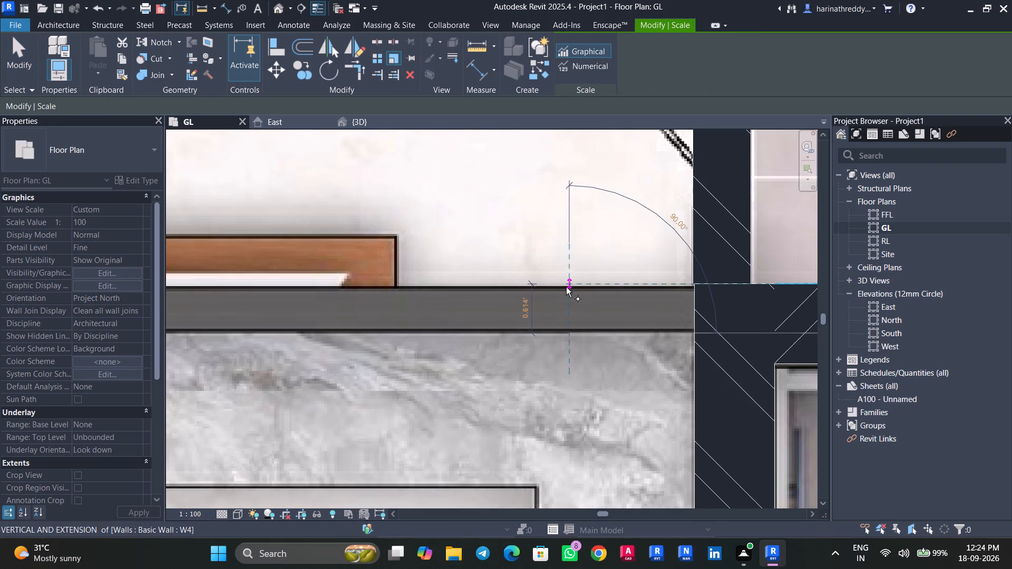
pyautogui.scroll(5, 566, 287)
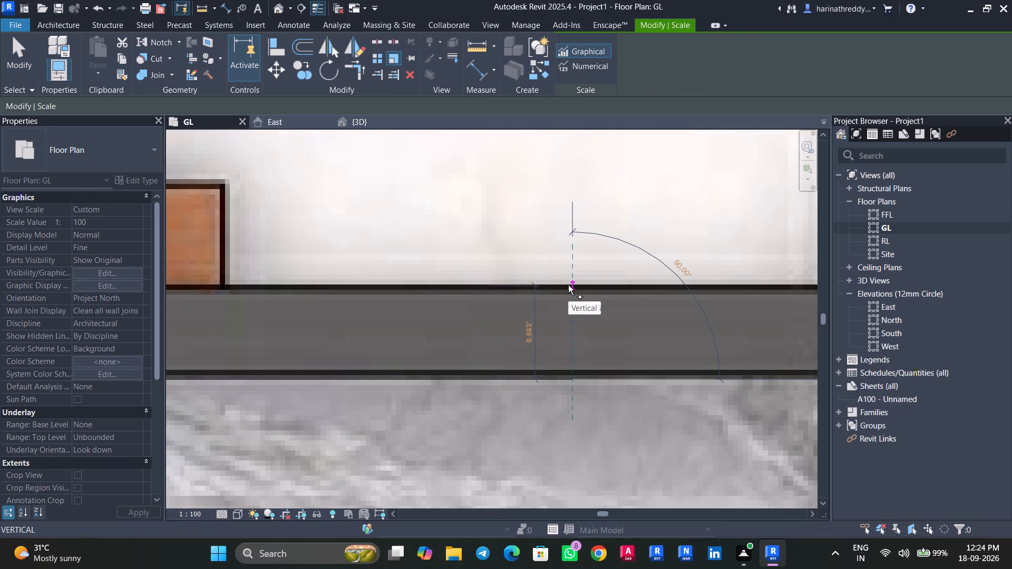
pyautogui.press('Escape')
pyautogui.press('Escape')
# Draw a W2 wall about 13.1 ft long between Dining and Kitchen, from the Good's Lift corner to the traced wall's free end.
pyautogui.write('WA')
pyautogui.scroll(-10, 561, 301)
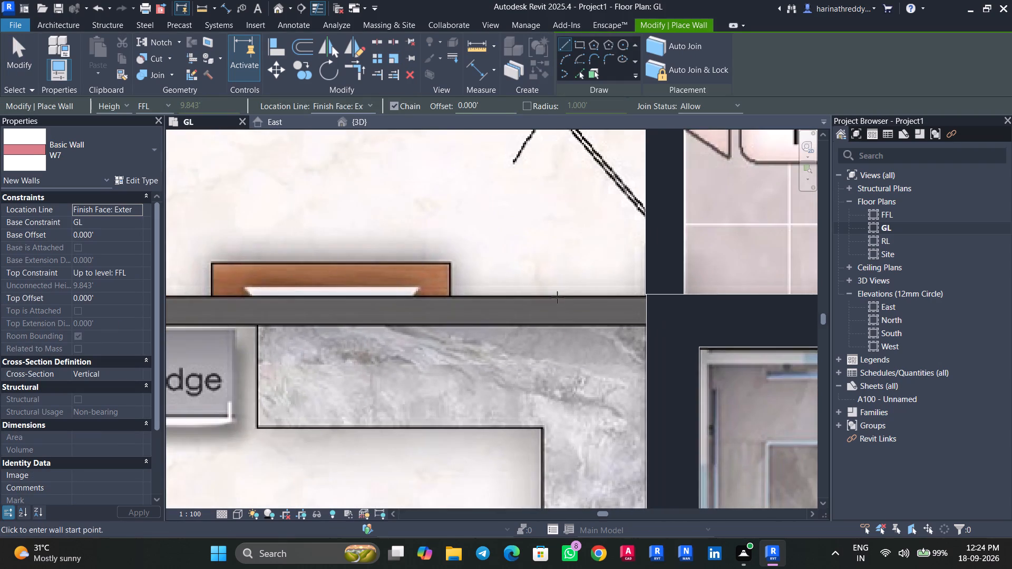
pyautogui.click(30, 149)
pyautogui.scroll(4, 59, 264)
pyautogui.click(56, 227)
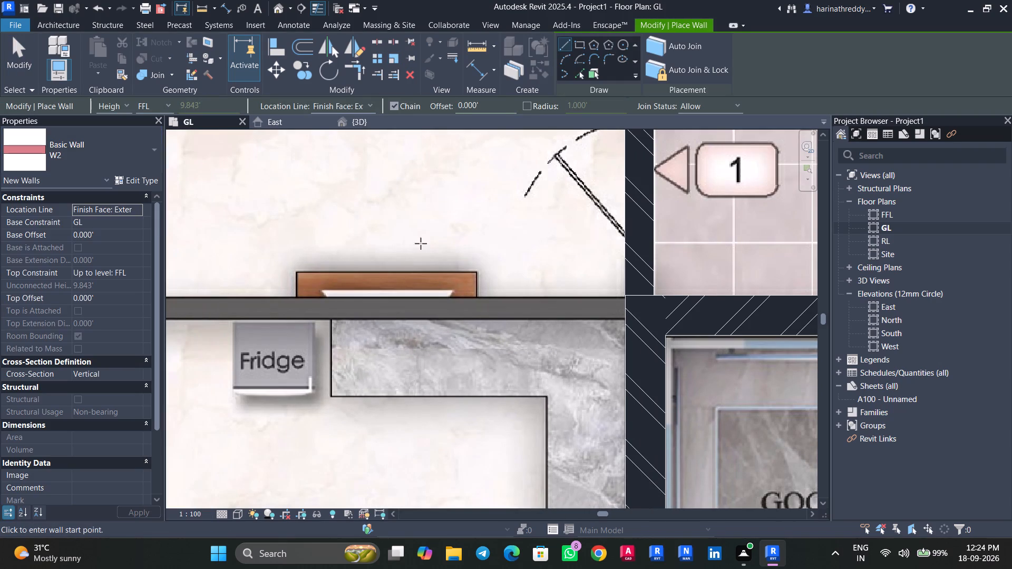
pyautogui.click(621, 294)
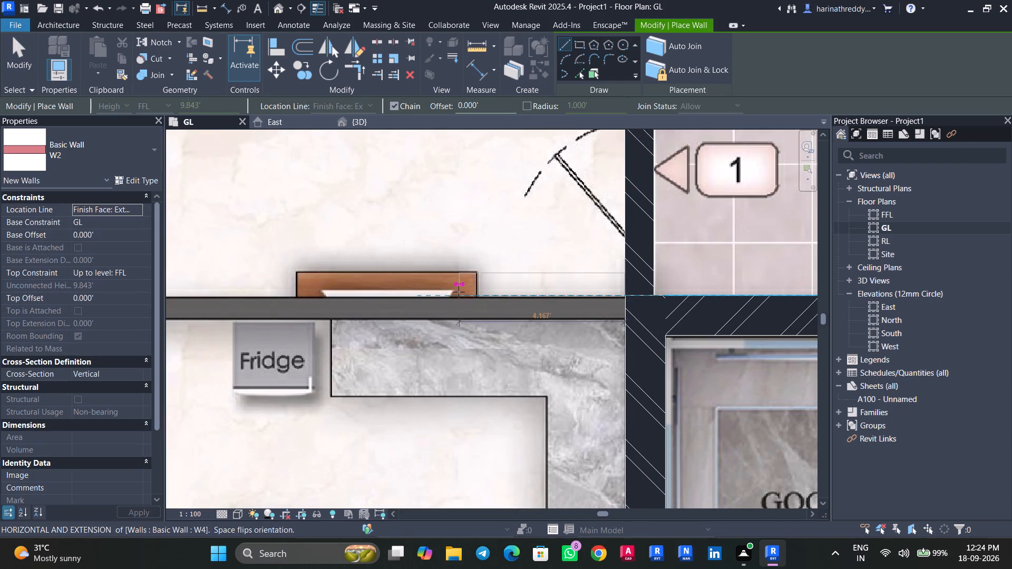
pyautogui.press('space')
pyautogui.moveTo(456, 292); pyautogui.dragTo(715, 296, button='middle')
pyautogui.scroll(9, 443, 296)
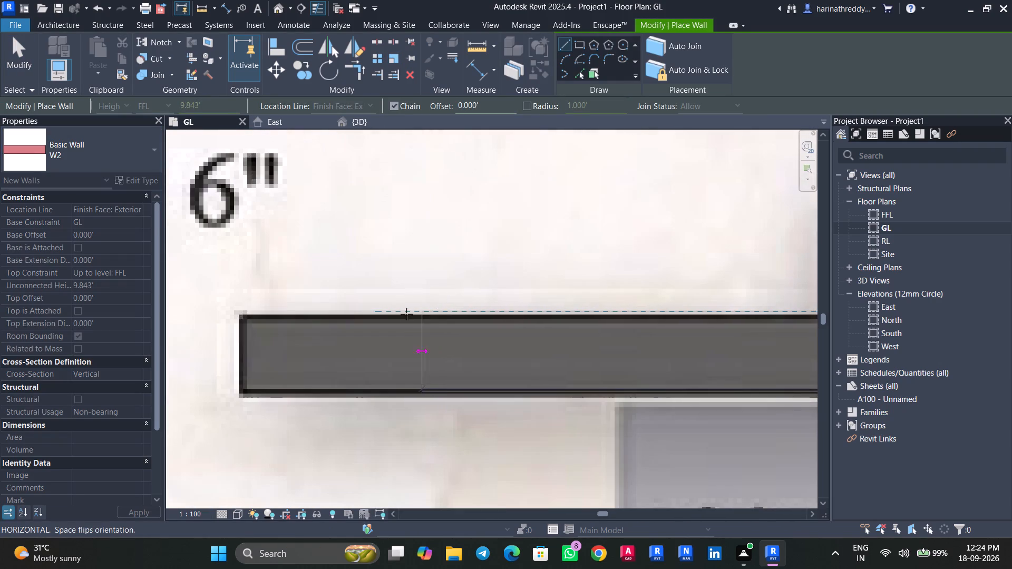
pyautogui.moveTo(384, 317); pyautogui.dragTo(596, 321, button='middle')
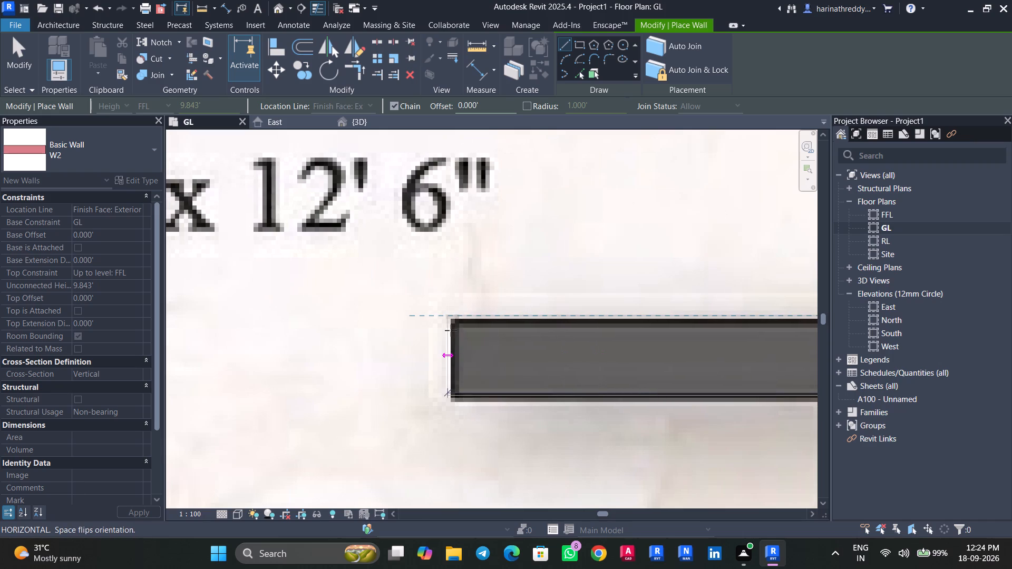
pyautogui.click(451, 330)
pyautogui.press('Escape')
pyautogui.press('Escape')
pyautogui.press('Escape')
# Nudge the Dining–Kitchen W2 wall one increment down and one increment right to match the traced outline.
pyautogui.click(473, 346)
pyautogui.press('Down')
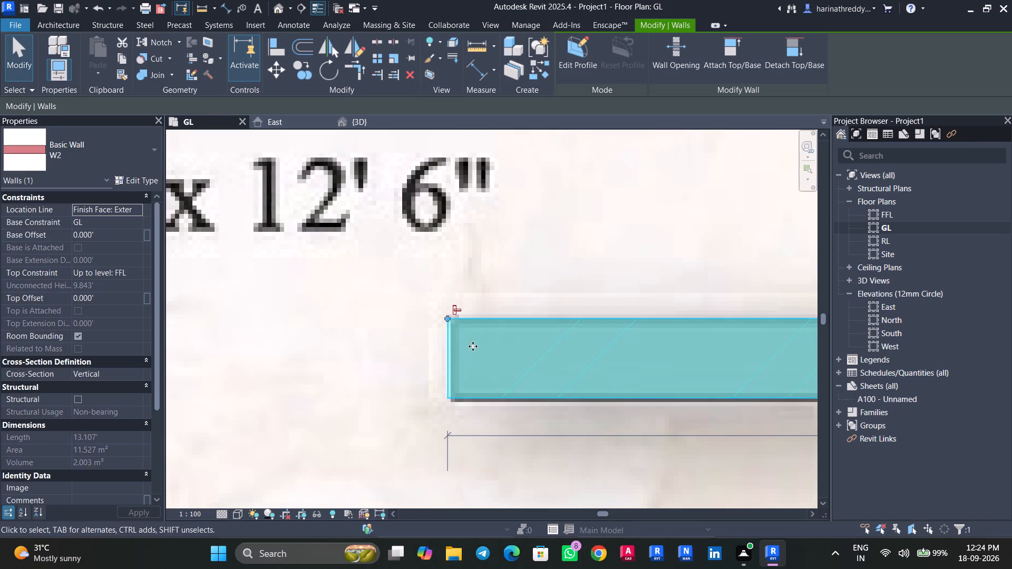
pyautogui.press('Right')
# Review the new W2 wall against the plan around the Kitchen, Good's Lift and the rest of the 3BHK flat.
pyautogui.scroll(-6, 456, 336)
pyautogui.moveTo(515, 387); pyautogui.dragTo(267, 327, button='middle')
pyautogui.moveTo(591, 330); pyautogui.dragTo(316, 330, button='middle')
pyautogui.moveTo(619, 358); pyautogui.dragTo(569, 140, button='middle')
pyautogui.scroll(-14, 552, 218)
pyautogui.scroll(4, 543, 299)
pyautogui.scroll(1, 536, 243)
pyautogui.moveTo(540, 280); pyautogui.dragTo(568, 390, button='middle')
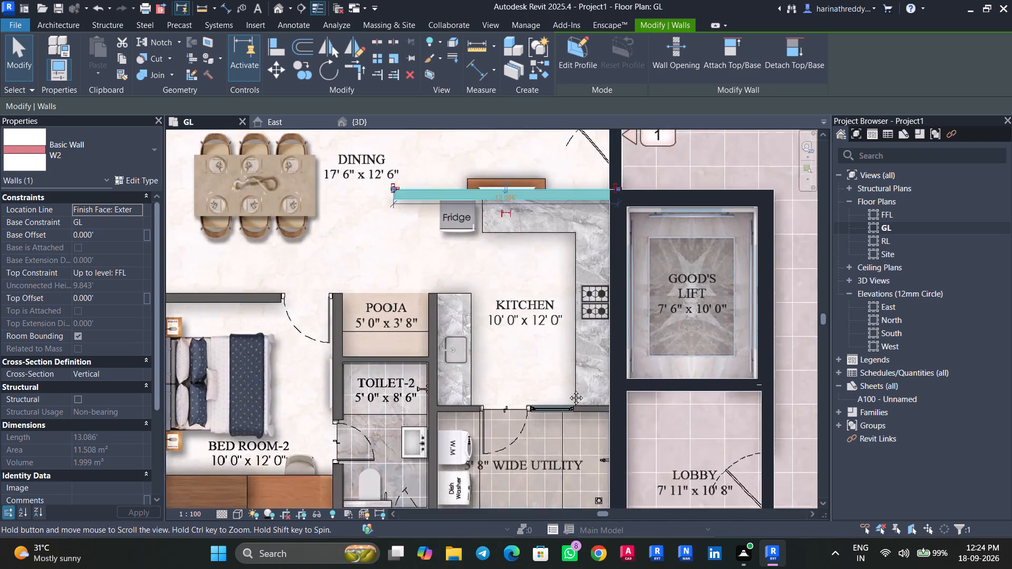
pyautogui.moveTo(568, 390); pyautogui.dragTo(570, 393, button='middle')
pyautogui.scroll(-2, 557, 339)
pyautogui.scroll(1, 557, 339)
pyautogui.scroll(-6, 557, 339)
pyautogui.press('Escape')
pyautogui.press('Escape')
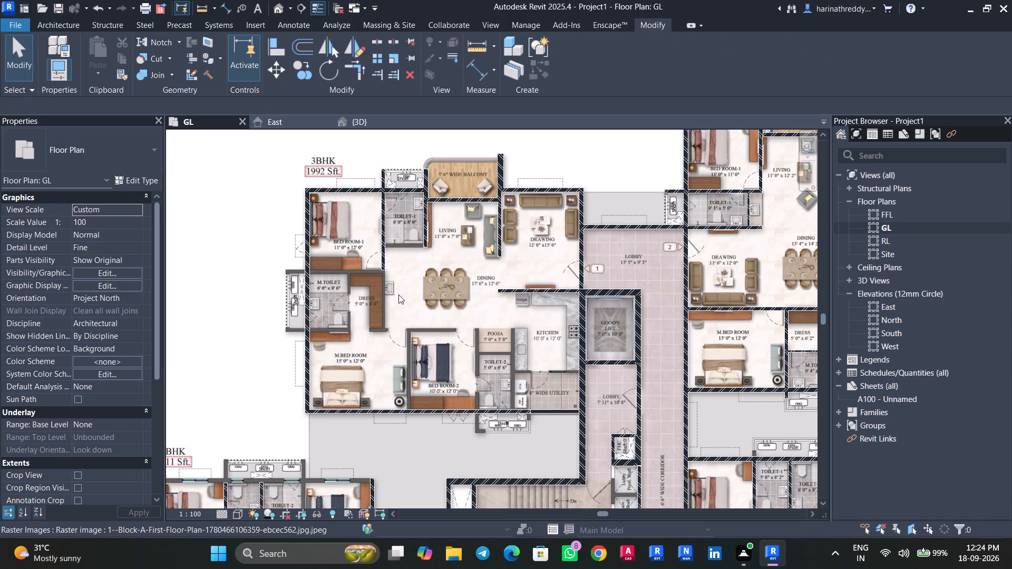
# Draw a W2 wall about 6 ft long along Toilet-1's dining side, between its two side W2 walls.
pyautogui.scroll(4, 354, 268)
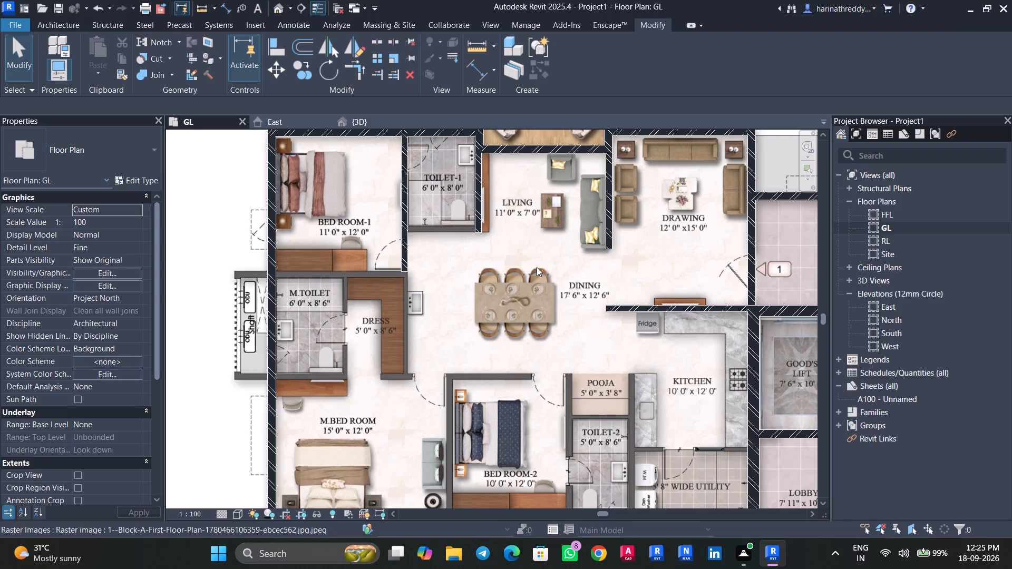
pyautogui.scroll(4, 541, 274)
pyautogui.moveTo(511, 277); pyautogui.dragTo(551, 427, button='middle')
pyautogui.scroll(5, 383, 366)
pyautogui.moveTo(398, 347); pyautogui.dragTo(410, 393, button='middle')
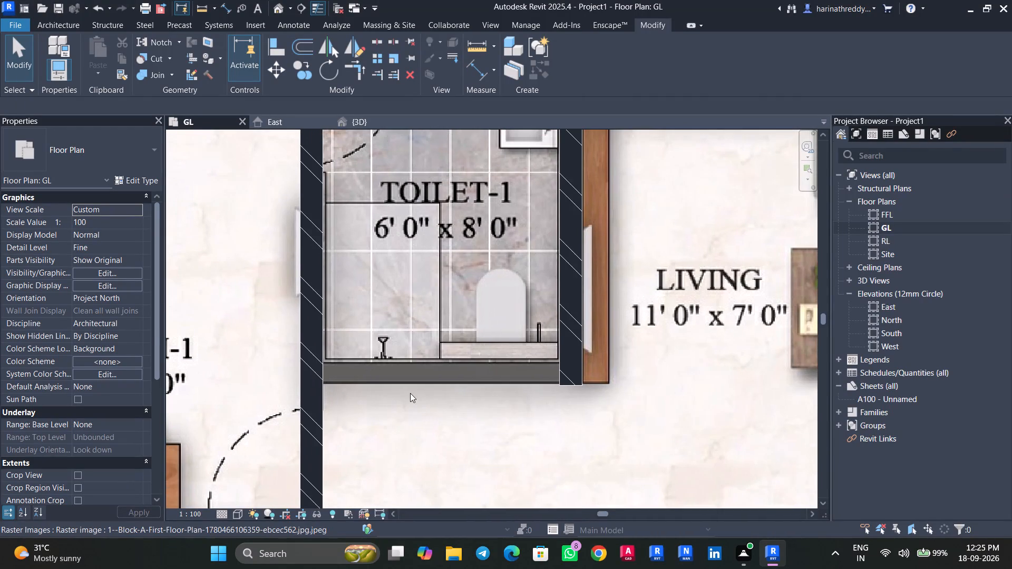
pyautogui.write('WA')
pyautogui.scroll(5, 551, 380)
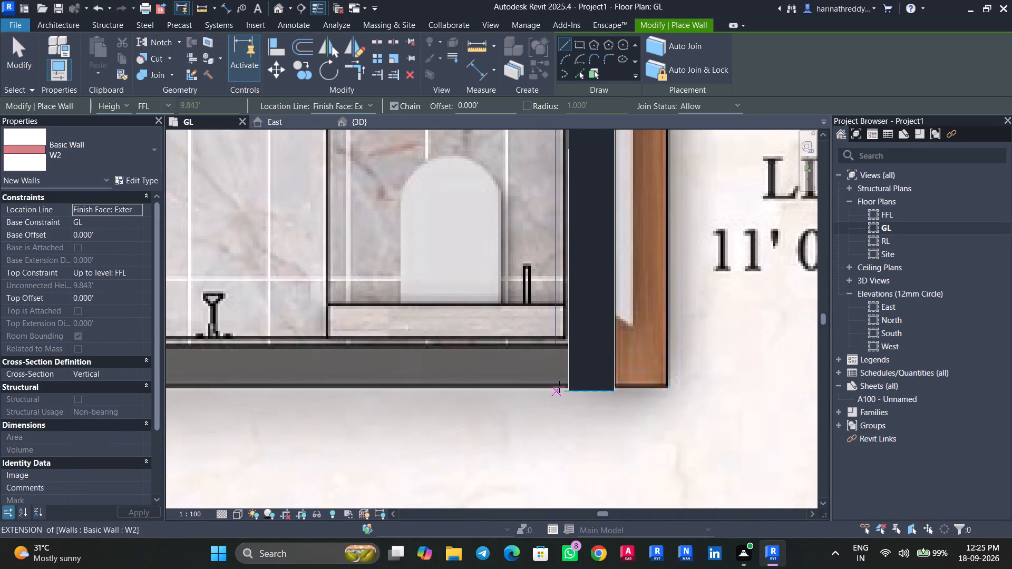
pyautogui.click(563, 387)
pyautogui.moveTo(380, 385); pyautogui.dragTo(388, 388, button='middle')
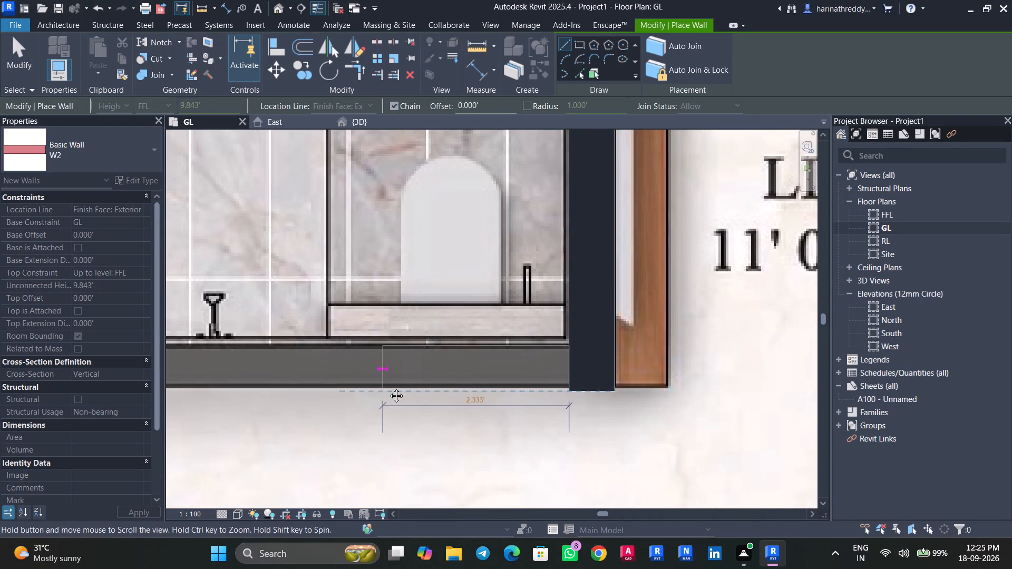
pyautogui.moveTo(388, 388); pyautogui.dragTo(643, 431, button='middle')
pyautogui.moveTo(400, 437); pyautogui.dragTo(514, 437, button='middle')
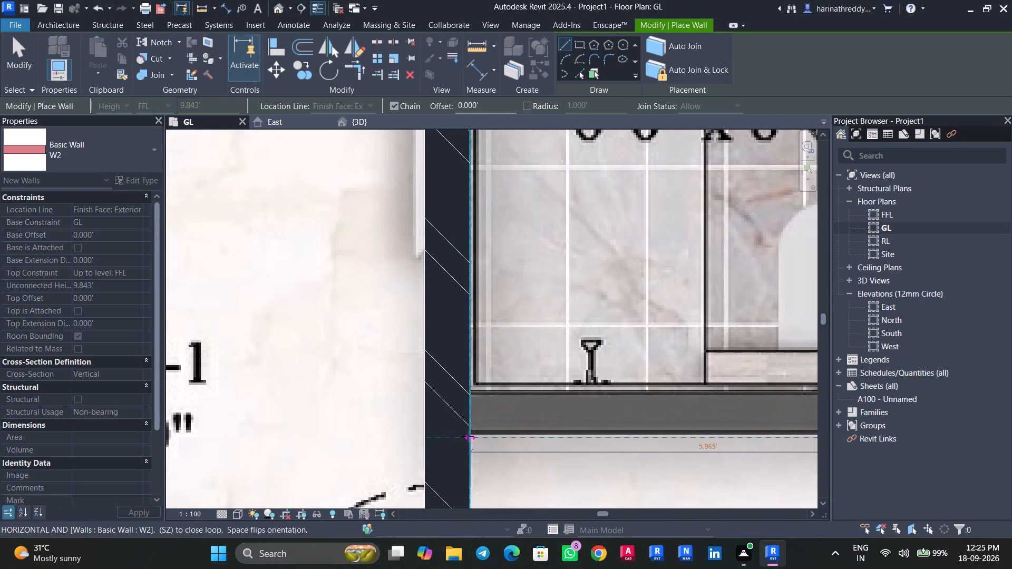
pyautogui.click(468, 436)
pyautogui.press('Escape')
pyautogui.press('Escape')
# Nudge the new Toilet-1 W2 wall one increment up to match the traced outline.
pyautogui.click(560, 425)
pyautogui.scroll(1, 591, 417)
pyautogui.moveTo(591, 417); pyautogui.dragTo(367, 418, button='middle')
pyautogui.press('Up')
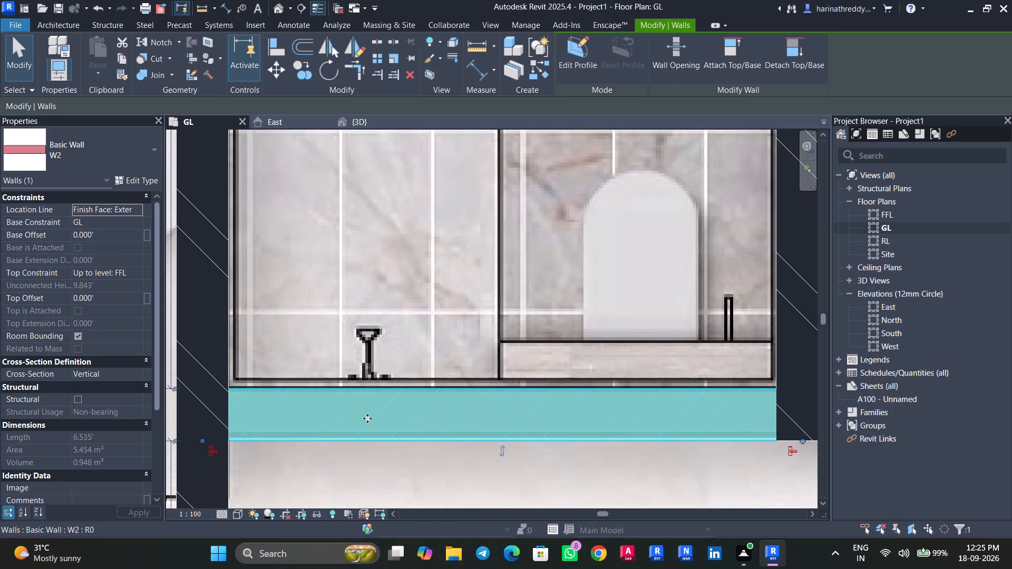
pyautogui.scroll(-14, 368, 417)
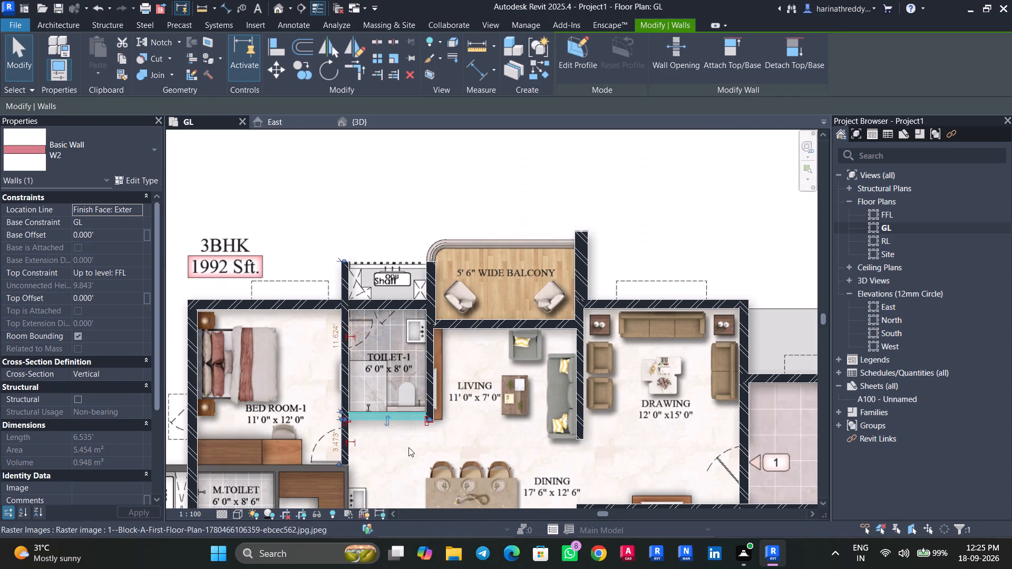
pyautogui.press('Escape')
pyautogui.press('Escape')
# Measure the inside length of Toilet-1 from the shaft-side wall face to the new W2 wall face.
pyautogui.press('d')
pyautogui.press('i')
pyautogui.scroll(4, 379, 329)
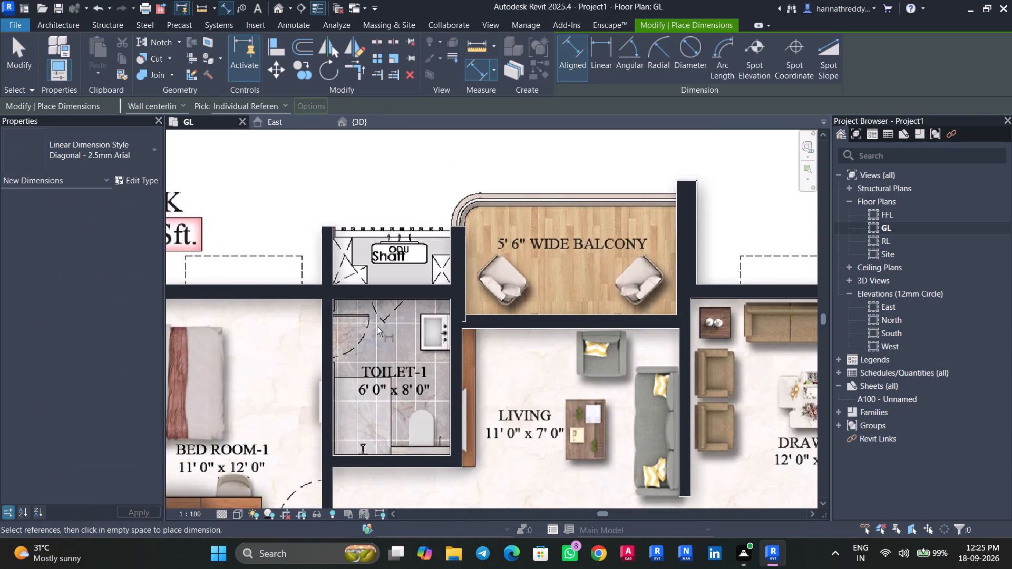
pyautogui.press('Tab')
pyautogui.click(380, 300)
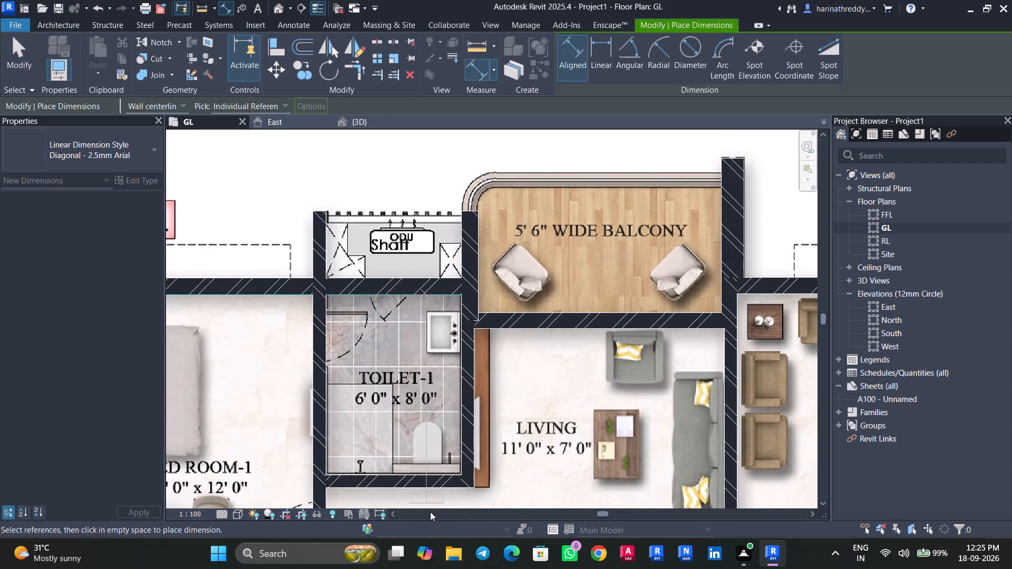
pyautogui.press('Tab')
pyautogui.click(425, 471)
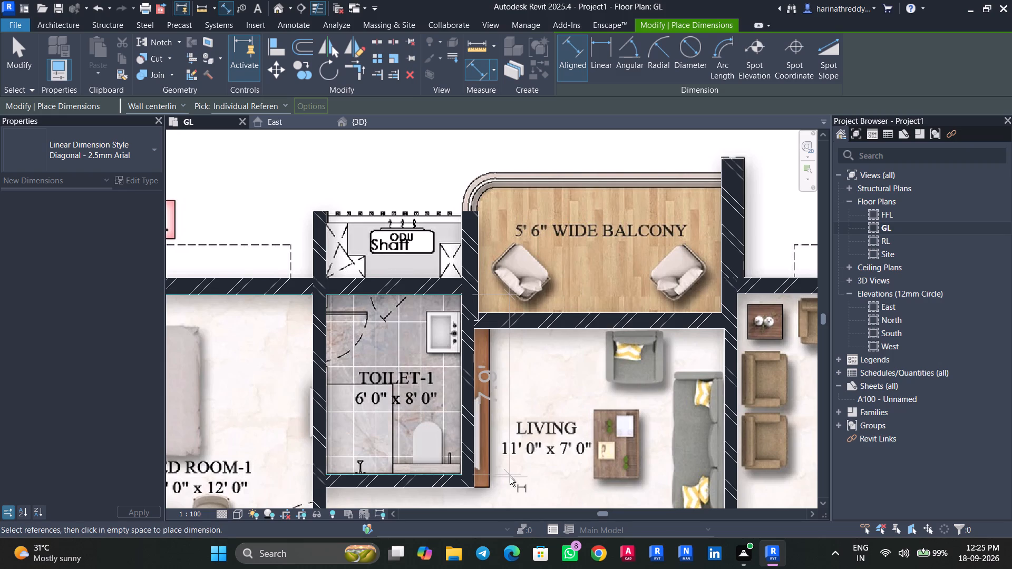
pyautogui.press('Escape')
# Measure the inside width of Toilet-1 between the inner faces of its two side W2 walls.
pyautogui.press('Tab')
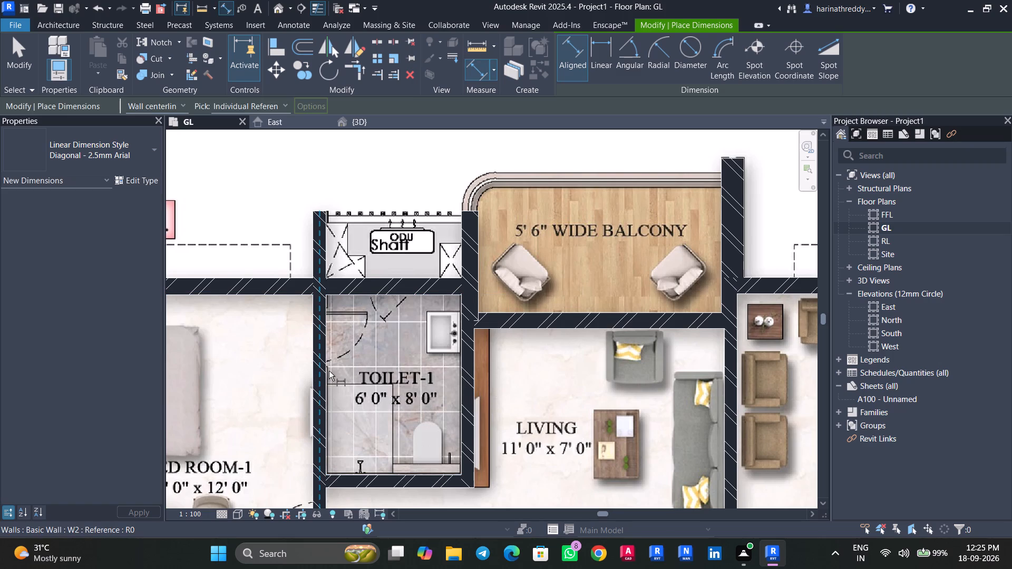
pyautogui.click(329, 371)
pyautogui.press('Tab')
pyautogui.click(460, 379)
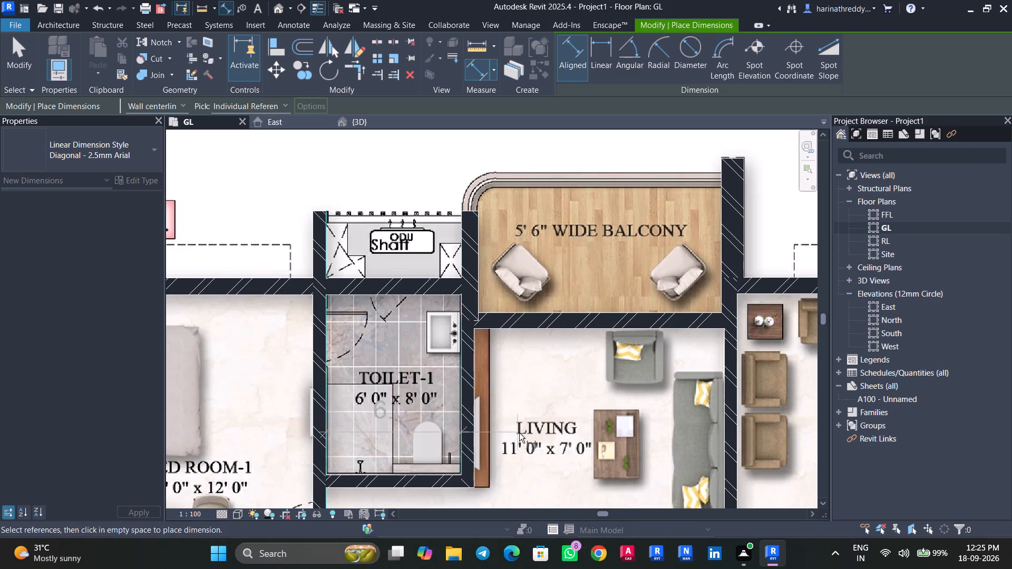
pyautogui.press('Escape')
pyautogui.scroll(-7, 534, 472)
pyautogui.moveTo(536, 464); pyautogui.dragTo(513, 389, button='middle')
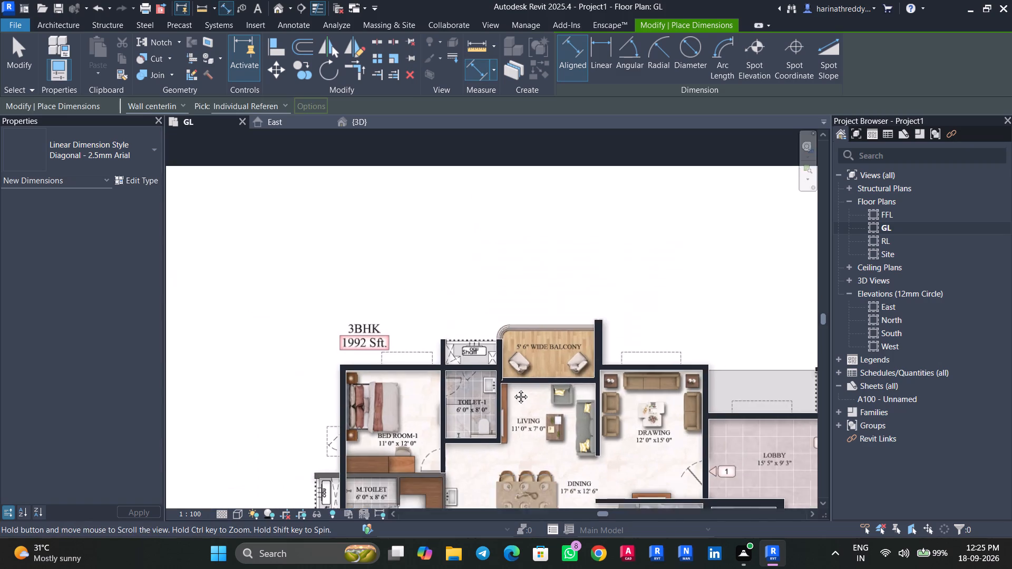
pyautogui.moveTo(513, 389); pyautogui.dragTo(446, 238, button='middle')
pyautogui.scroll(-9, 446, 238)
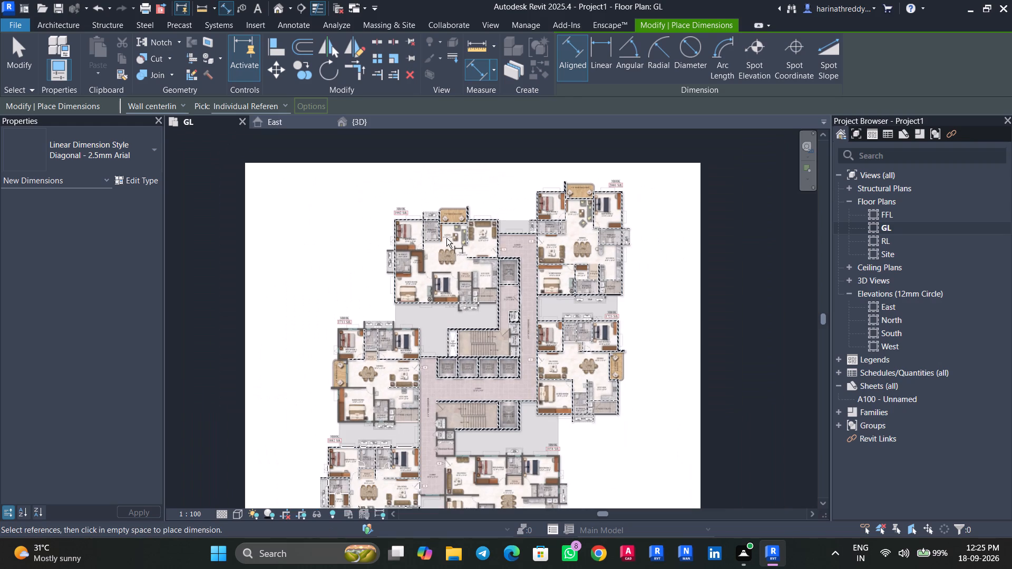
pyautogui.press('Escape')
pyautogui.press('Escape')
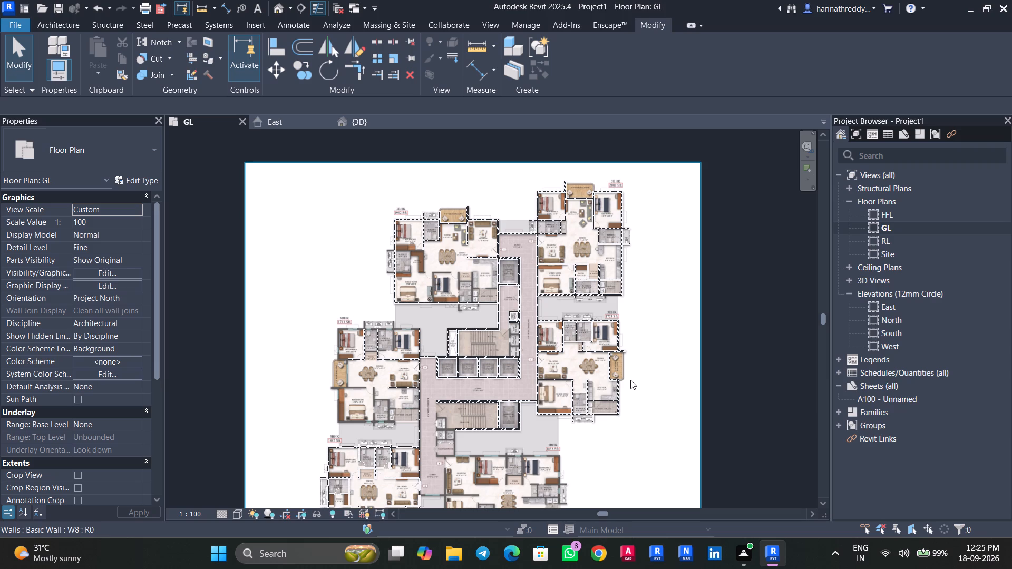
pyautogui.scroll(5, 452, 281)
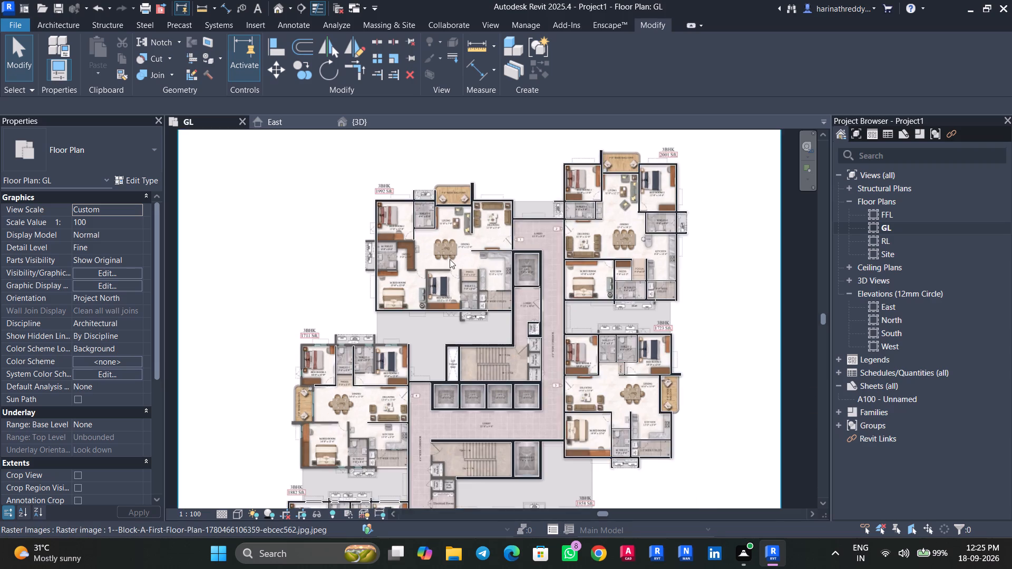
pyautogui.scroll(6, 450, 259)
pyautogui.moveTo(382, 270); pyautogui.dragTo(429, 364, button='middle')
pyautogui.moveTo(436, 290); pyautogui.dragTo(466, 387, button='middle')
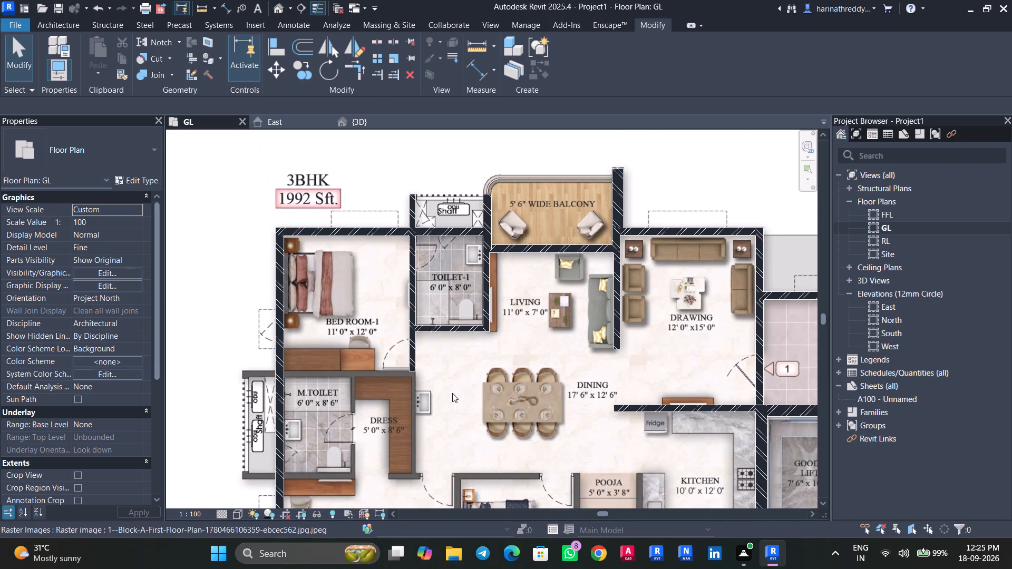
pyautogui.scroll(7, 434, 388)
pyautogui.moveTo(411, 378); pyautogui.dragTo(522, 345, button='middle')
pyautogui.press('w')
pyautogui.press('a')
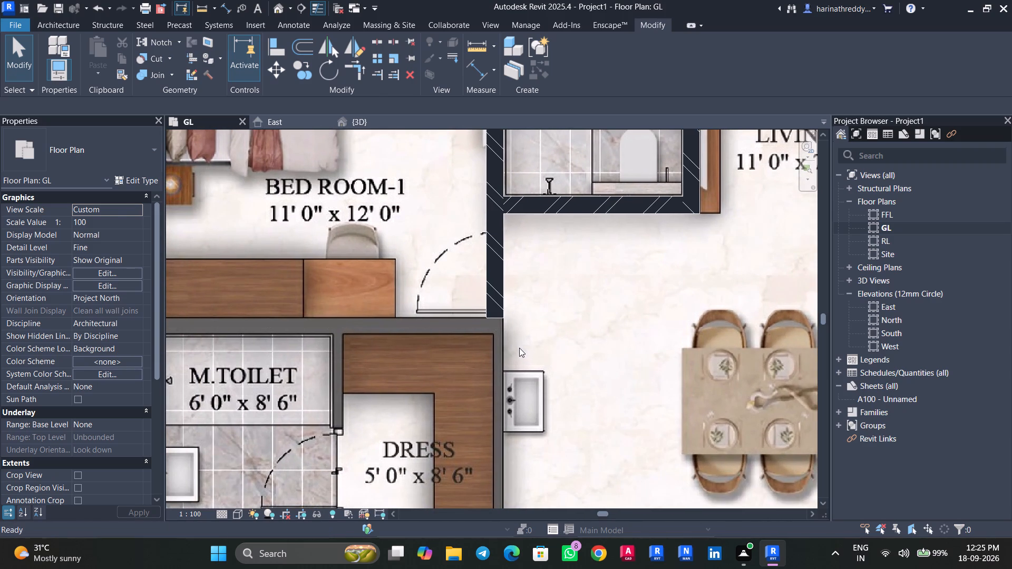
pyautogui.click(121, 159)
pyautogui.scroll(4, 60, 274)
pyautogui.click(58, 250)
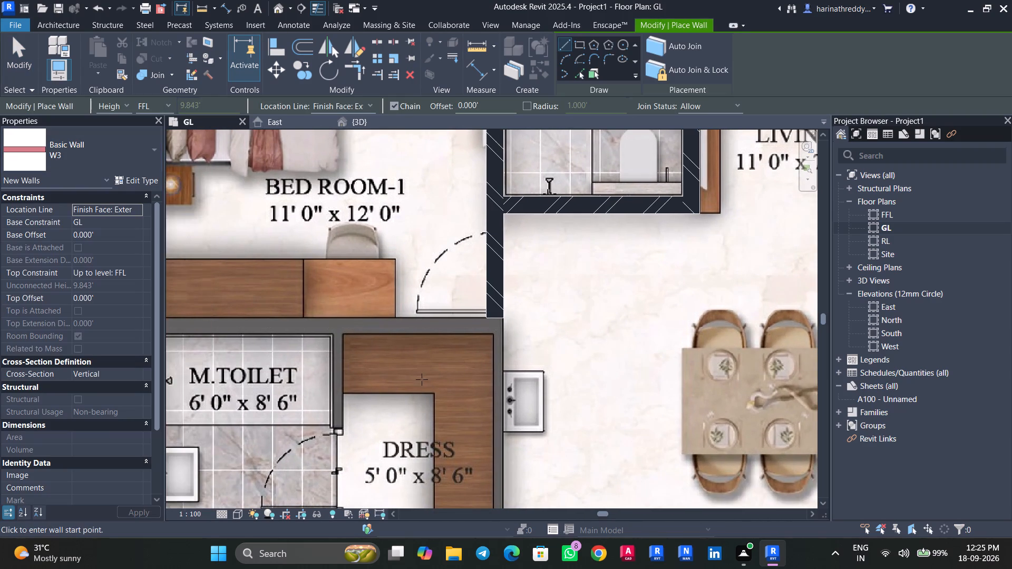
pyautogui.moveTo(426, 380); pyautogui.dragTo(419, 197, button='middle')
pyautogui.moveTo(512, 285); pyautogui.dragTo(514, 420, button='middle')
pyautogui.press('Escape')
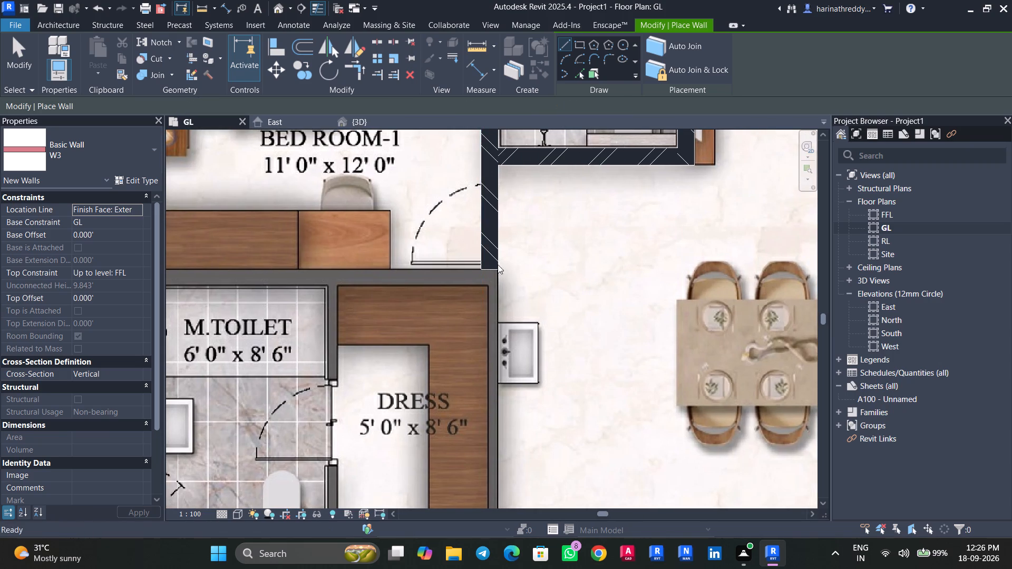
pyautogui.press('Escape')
# Nudge the W2 wall between Bed Room-1 and Toilet-1 down 13 increments, bringing its end to the traced Dress wall's inner face.
pyautogui.click(499, 254)
pyautogui.scroll(7, 492, 261)
pyautogui.press('Down')
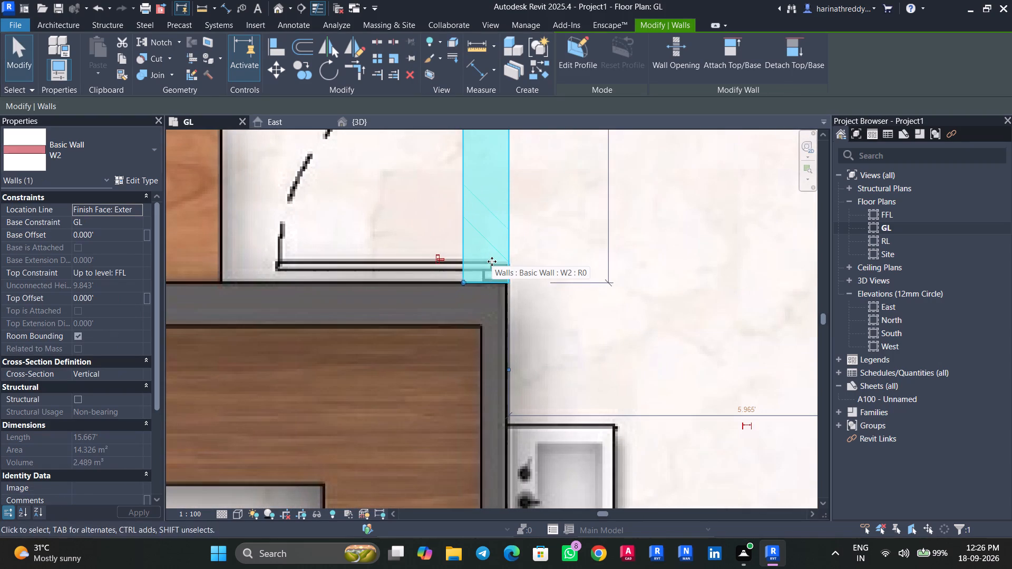
pyautogui.press('Down')
pyautogui.press('Down')
pyautogui.press('Down')
pyautogui.press('Down')
pyautogui.press('Down')
pyautogui.press('Down')
pyautogui.press('Down')
pyautogui.press('Down')
pyautogui.press('Down')
pyautogui.press('Down')
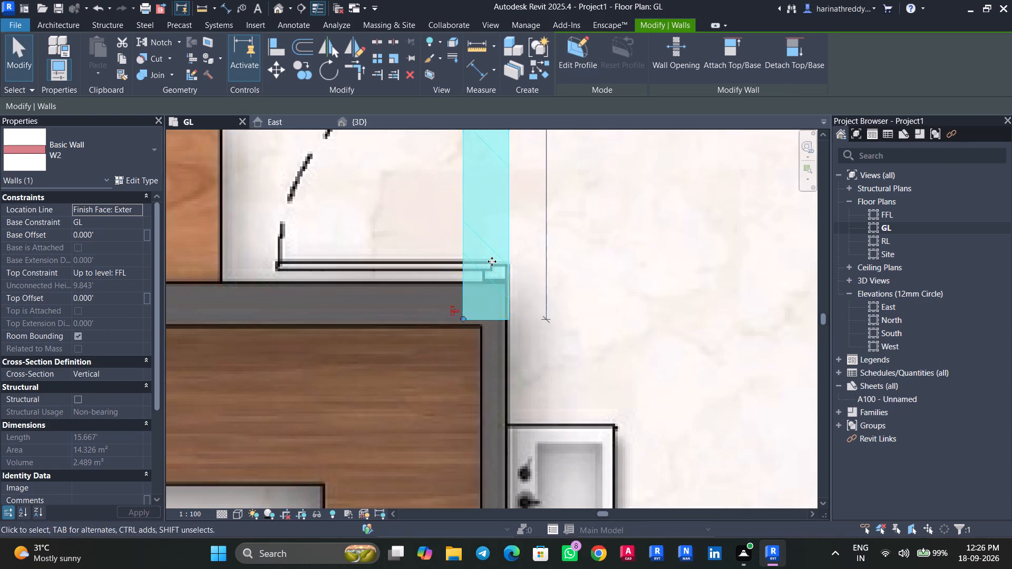
pyautogui.press('Down')
pyautogui.press('Down')
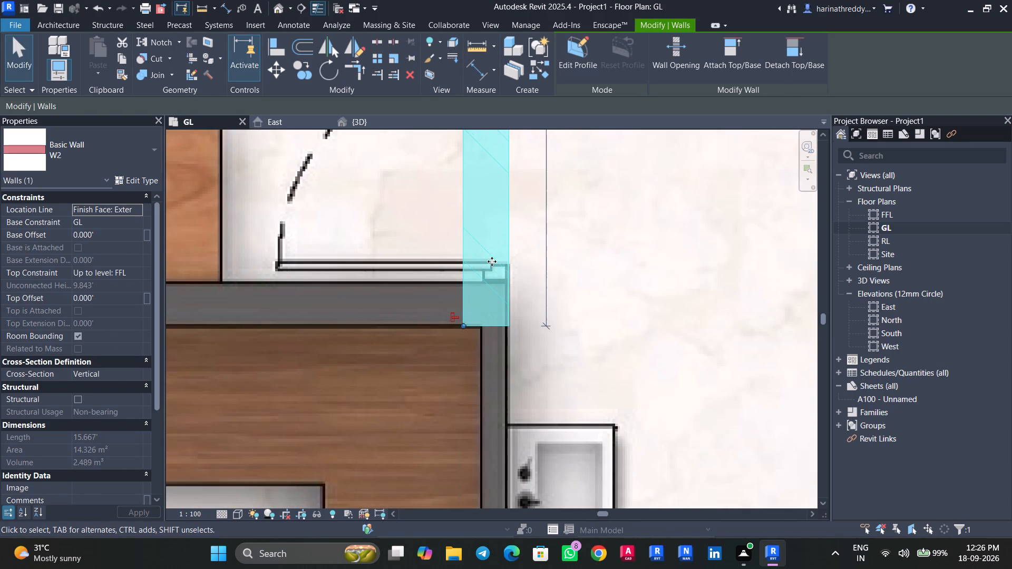
pyautogui.scroll(-5, 492, 261)
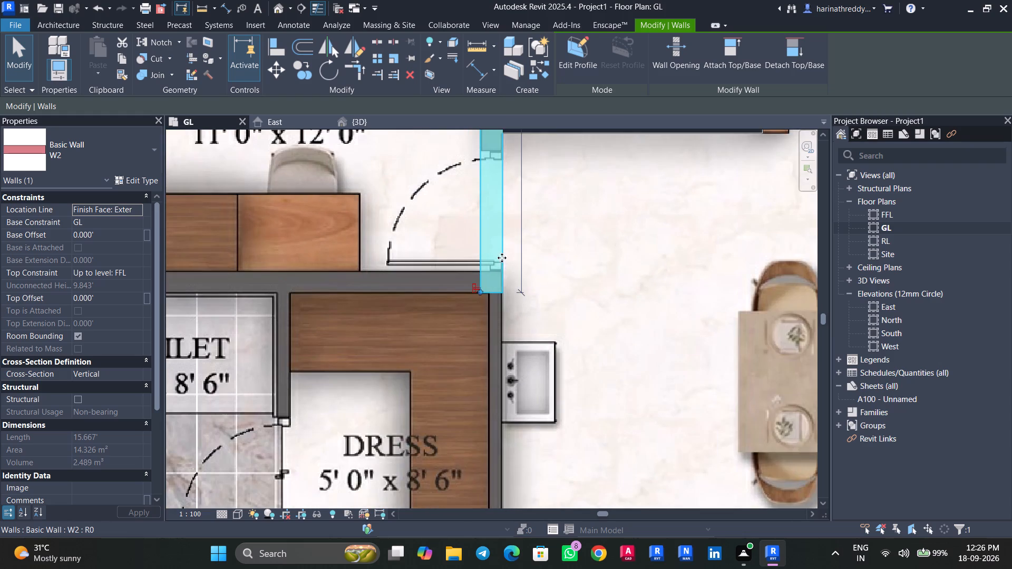
pyautogui.moveTo(545, 270); pyautogui.dragTo(599, 316, button='middle')
pyautogui.scroll(-4, 599, 316)
pyautogui.press('Escape')
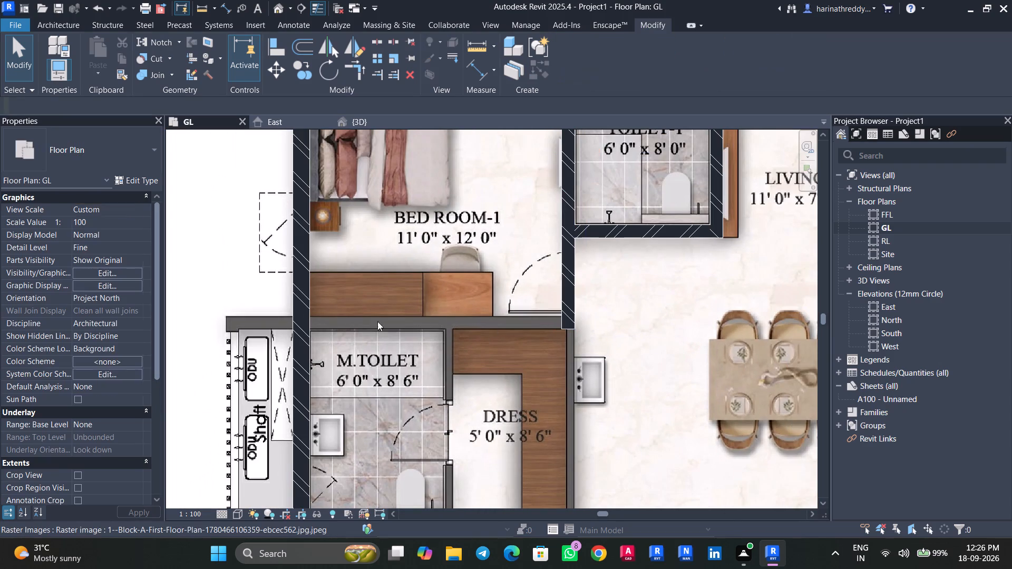
# Draw a W2 wall about 15.1 ft long between Bed Room-1 and M.Toilet/Dress, from the Bed Room-1 side wall's end to the shaft's outer edge.
pyautogui.press('Escape')
pyautogui.press('w')
pyautogui.click(573, 309)
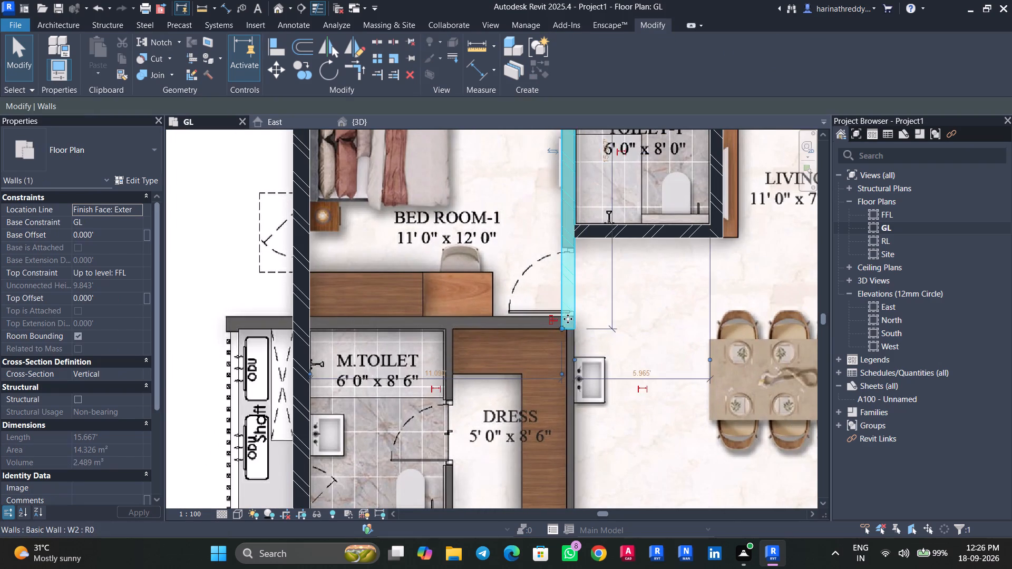
pyautogui.scroll(4, 567, 320)
pyautogui.write('CS')
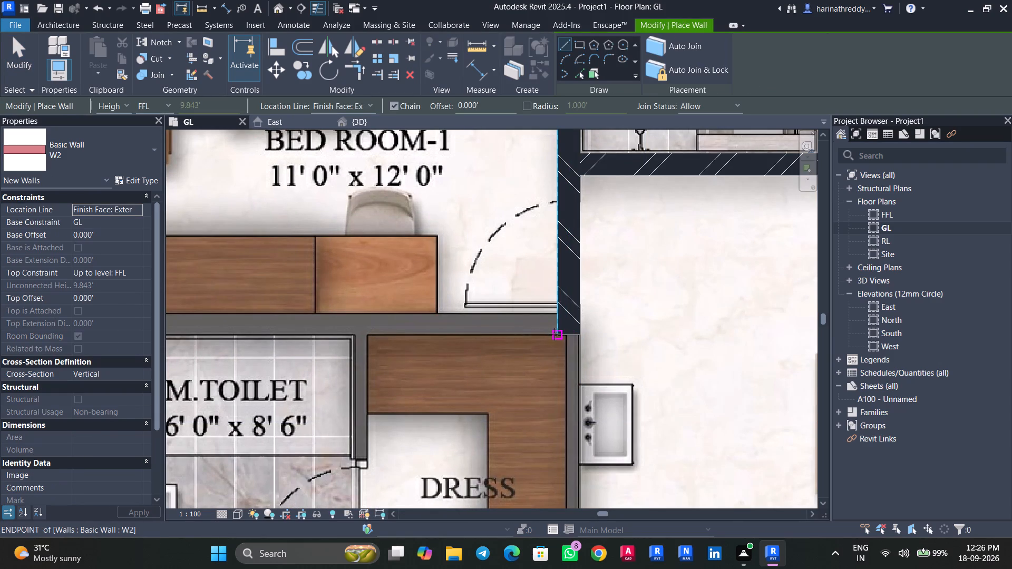
pyautogui.click(554, 334)
pyautogui.moveTo(398, 336); pyautogui.dragTo(699, 341, button='middle')
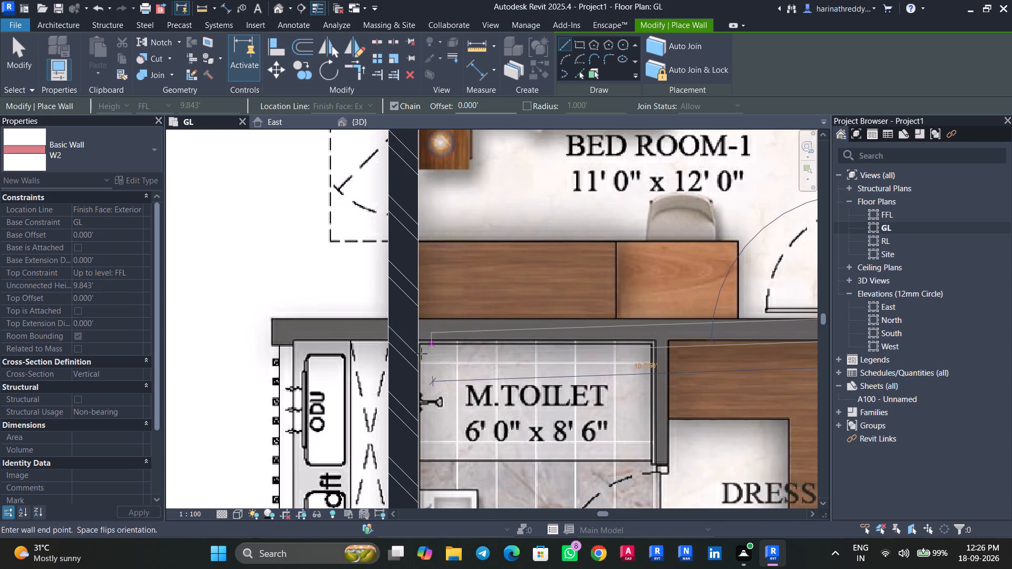
pyautogui.moveTo(414, 336); pyautogui.dragTo(570, 345, button='middle')
pyautogui.scroll(7, 445, 347)
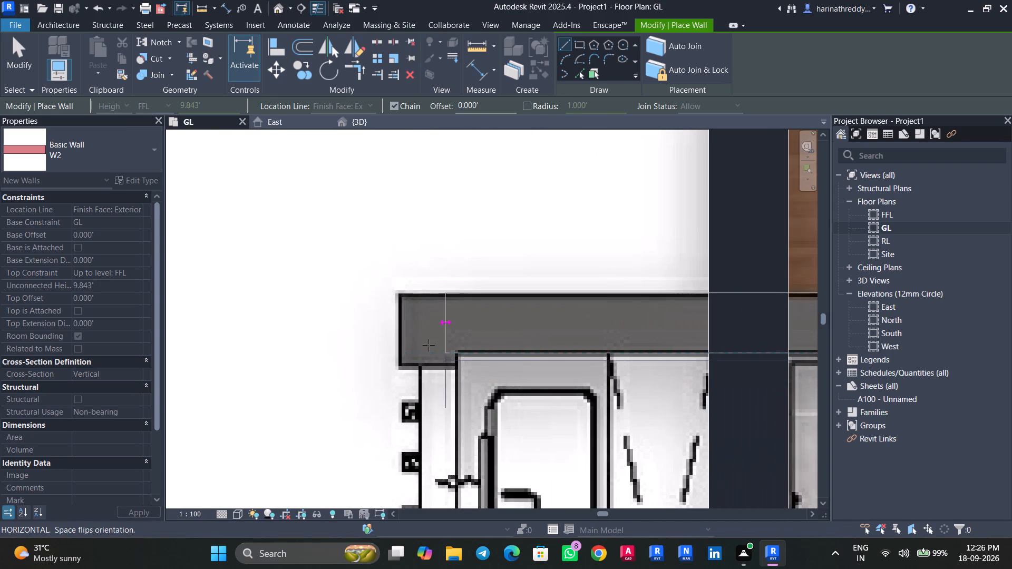
pyautogui.scroll(6, 398, 341)
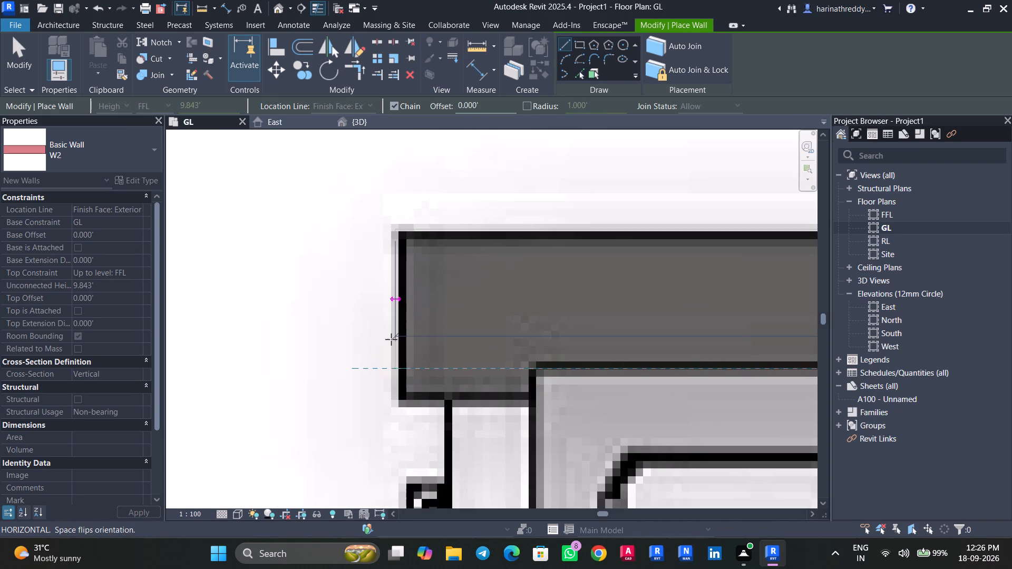
pyautogui.click(391, 339)
pyautogui.press('Escape')
pyautogui.press('Escape')
# Nudge the new W2 wall below Bed Room-1 one increment right to match the shaft's traced outer edge.
pyautogui.click(528, 305)
pyautogui.scroll(-3, 528, 305)
pyautogui.scroll(1, 528, 305)
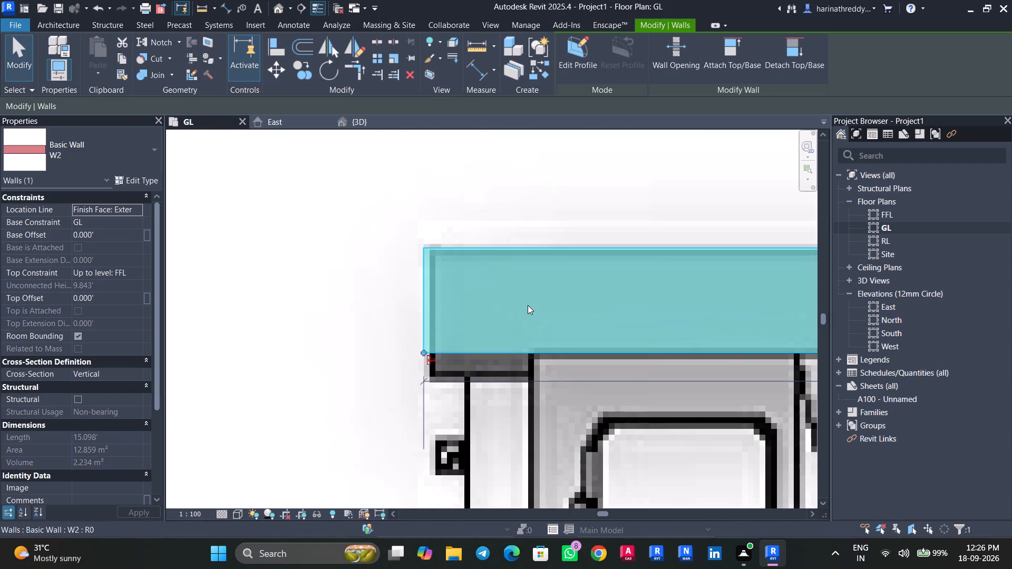
pyautogui.press('Right')
pyautogui.scroll(-9, 528, 305)
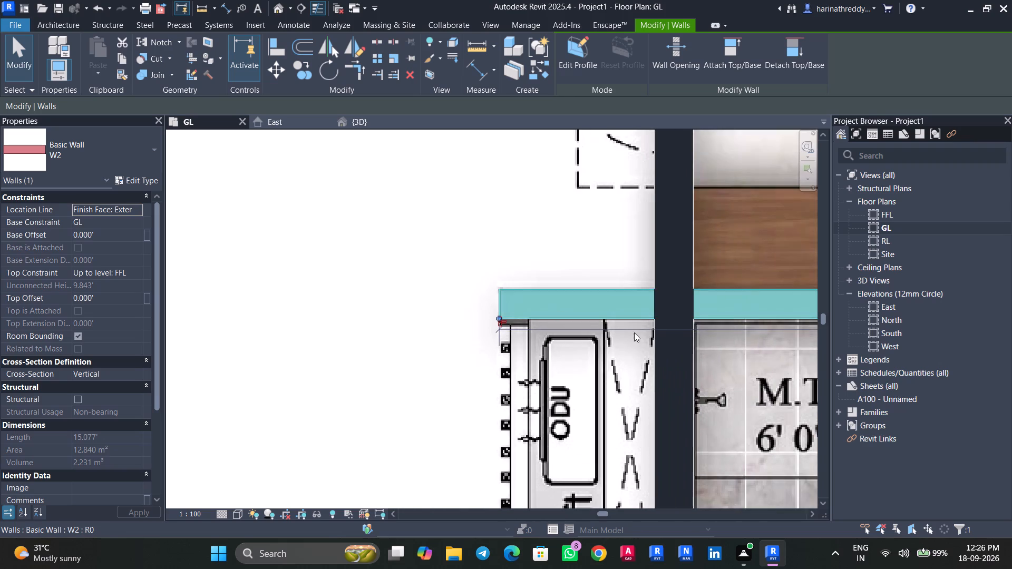
# Draw a W2 wall about 10 ft long between M.Toilet and M.Bed Room, from the shaft's outer edge to M.Toilet's Dress-side corner.
pyautogui.moveTo(634, 332); pyautogui.dragTo(445, 326, button='middle')
pyautogui.scroll(-4, 636, 344)
pyautogui.moveTo(724, 349); pyautogui.dragTo(486, 373, button='middle')
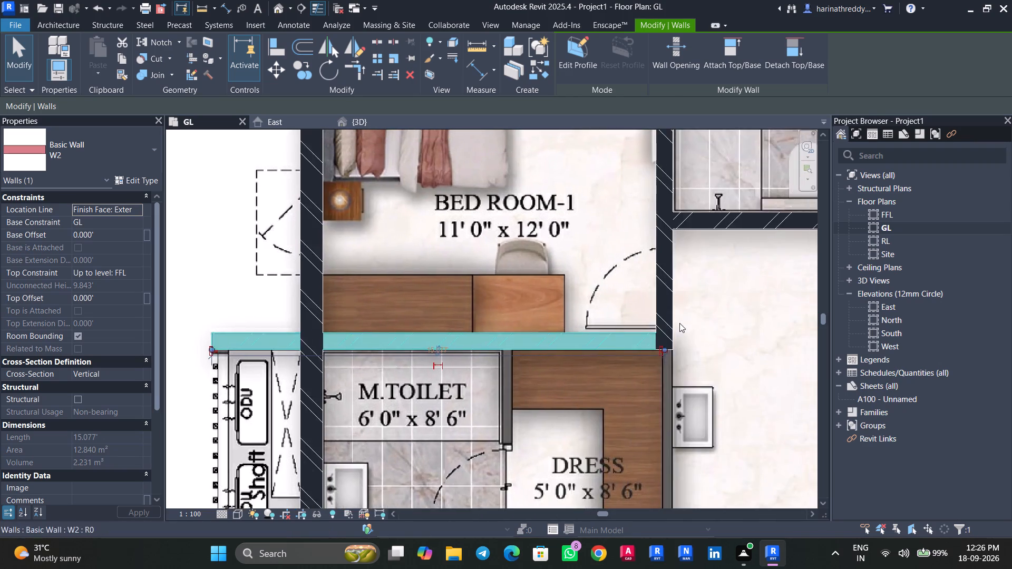
pyautogui.scroll(10, 679, 323)
pyautogui.scroll(-5, 556, 399)
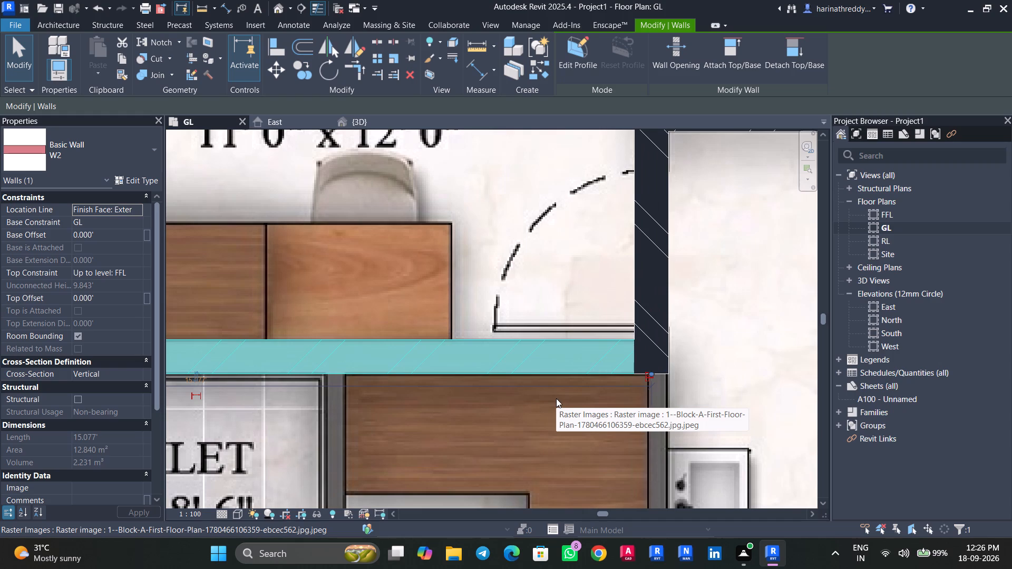
pyautogui.moveTo(559, 398); pyautogui.dragTo(873, 286, button='middle')
pyautogui.moveTo(539, 363); pyautogui.dragTo(693, 355, button='middle')
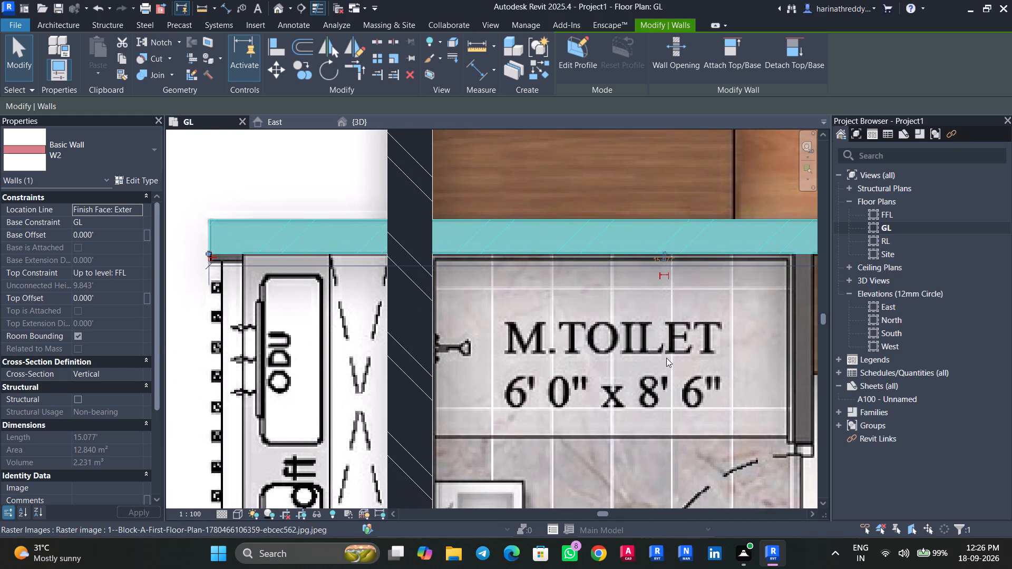
pyautogui.scroll(-7, 666, 358)
pyautogui.moveTo(666, 358); pyautogui.dragTo(614, 192, button='middle')
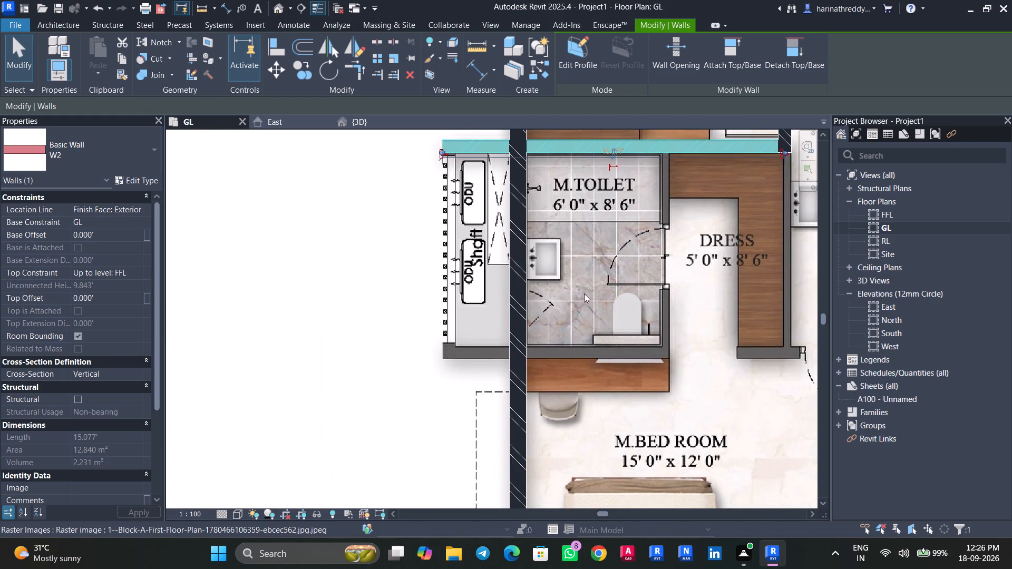
pyautogui.press('c')
pyautogui.press('s')
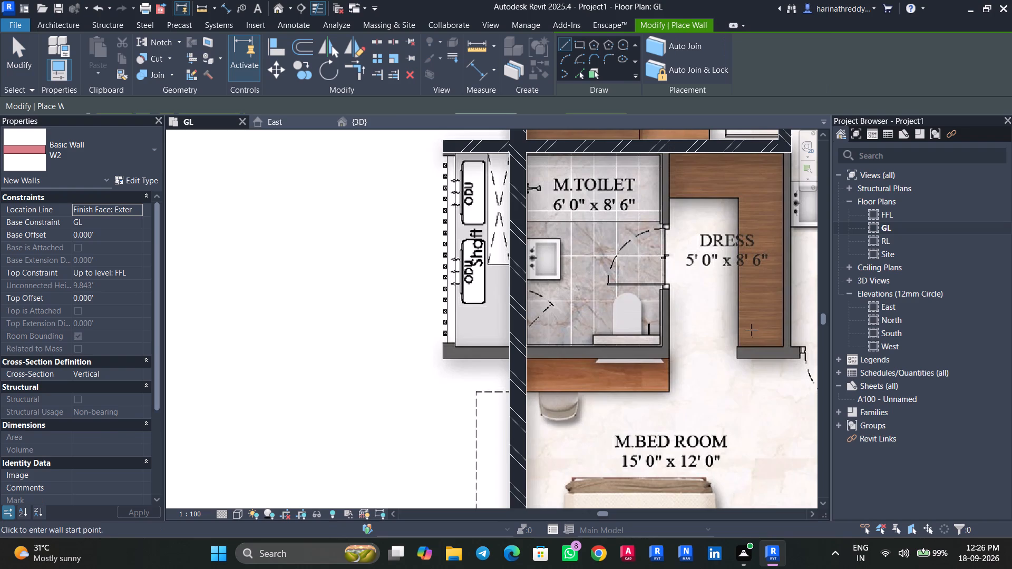
pyautogui.moveTo(774, 360); pyautogui.dragTo(505, 405, button='middle')
pyautogui.moveTo(742, 411); pyautogui.dragTo(486, 398, button='middle')
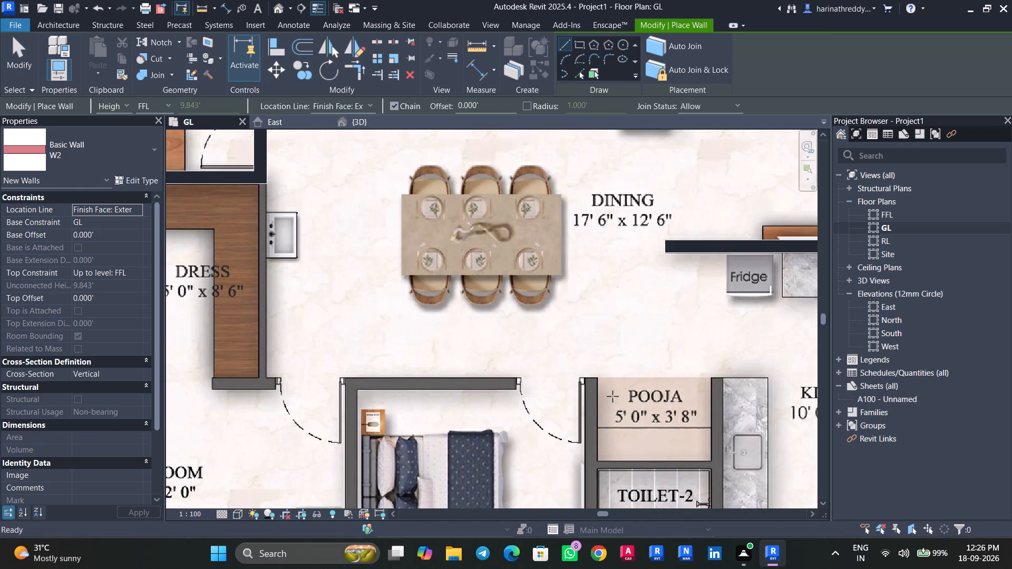
pyautogui.moveTo(452, 406); pyautogui.dragTo(789, 404, button='middle')
pyautogui.moveTo(462, 401); pyautogui.dragTo(644, 388, button='middle')
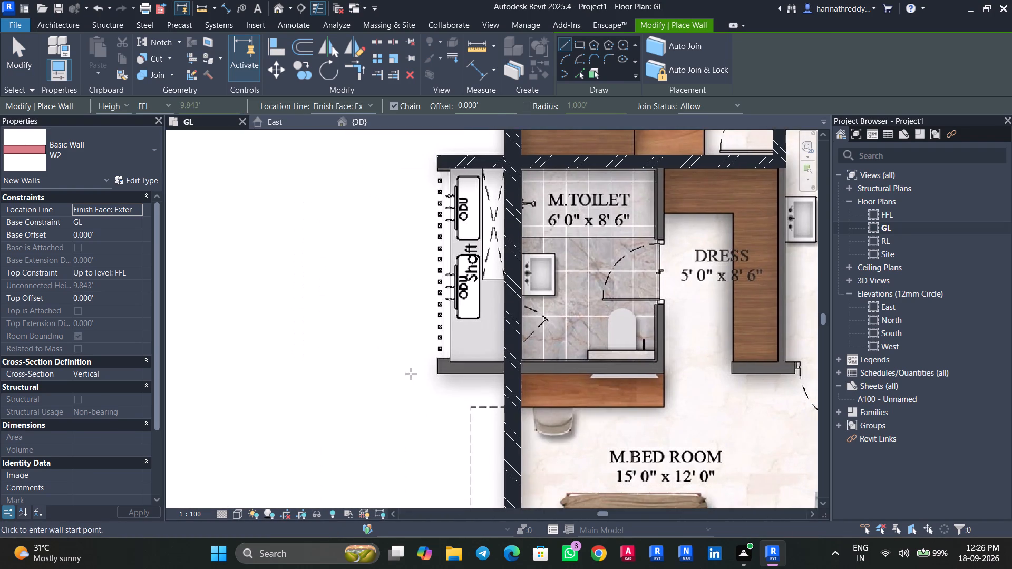
pyautogui.scroll(10, 411, 374)
pyautogui.scroll(-1, 435, 377)
pyautogui.scroll(2, 435, 377)
pyautogui.click(437, 379)
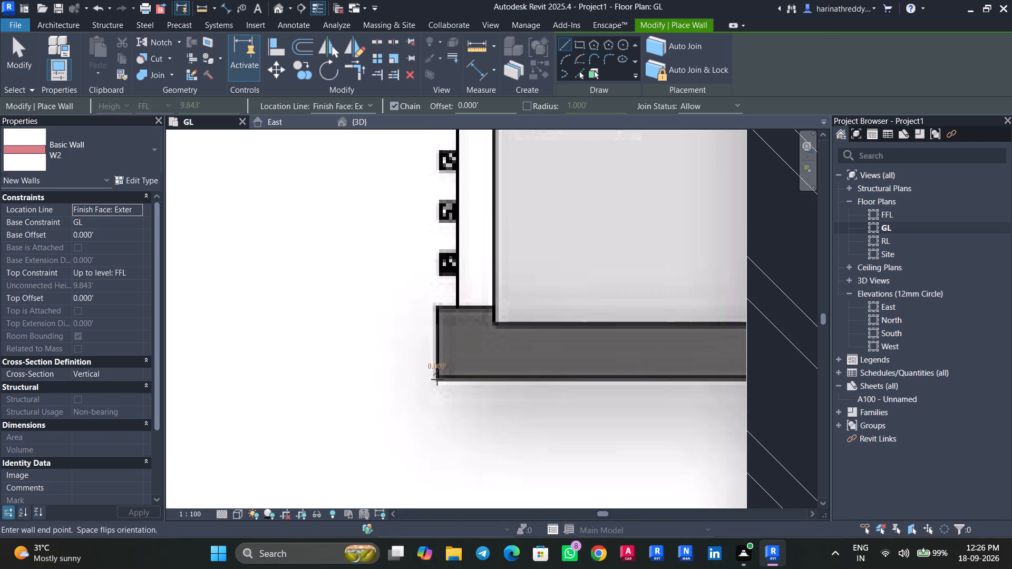
pyautogui.press('space')
pyautogui.moveTo(599, 373); pyautogui.dragTo(277, 396, button='middle')
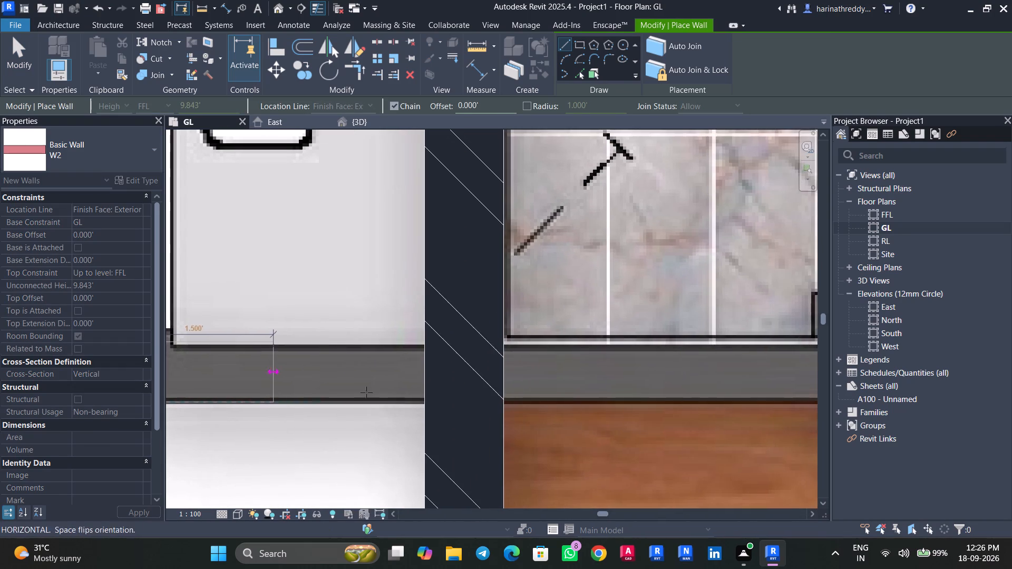
pyautogui.moveTo(586, 393); pyautogui.dragTo(353, 397, button='middle')
pyautogui.moveTo(605, 395); pyautogui.dragTo(265, 408, button='middle')
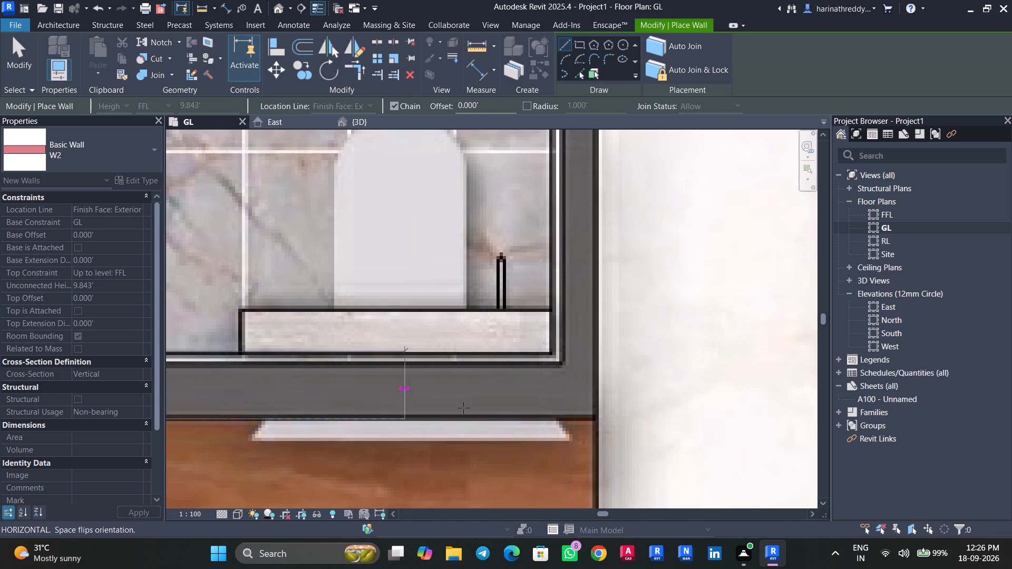
pyautogui.scroll(3, 592, 413)
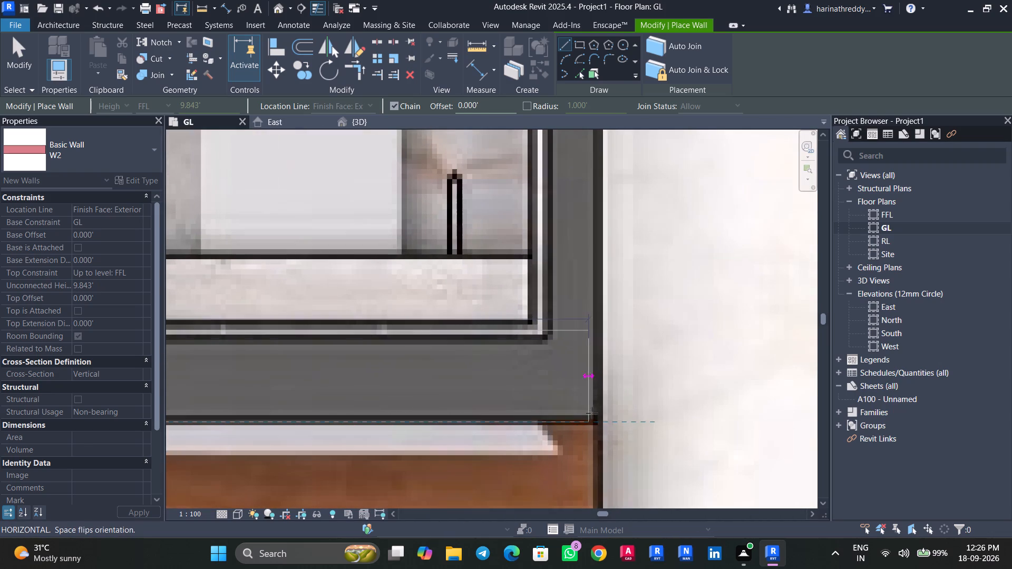
pyautogui.click(603, 409)
pyautogui.press('Escape')
pyautogui.press('Escape')
pyautogui.press('Escape')
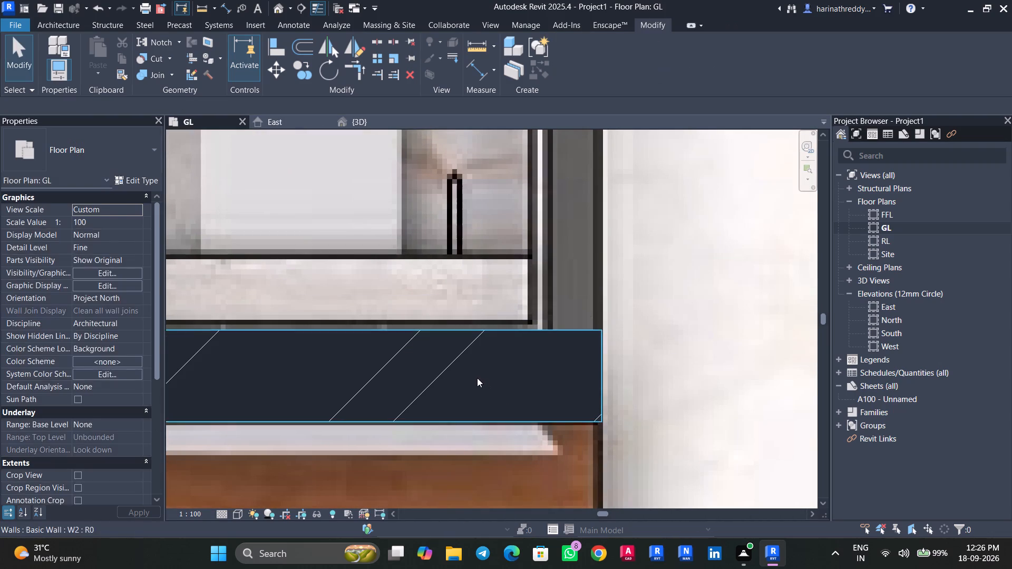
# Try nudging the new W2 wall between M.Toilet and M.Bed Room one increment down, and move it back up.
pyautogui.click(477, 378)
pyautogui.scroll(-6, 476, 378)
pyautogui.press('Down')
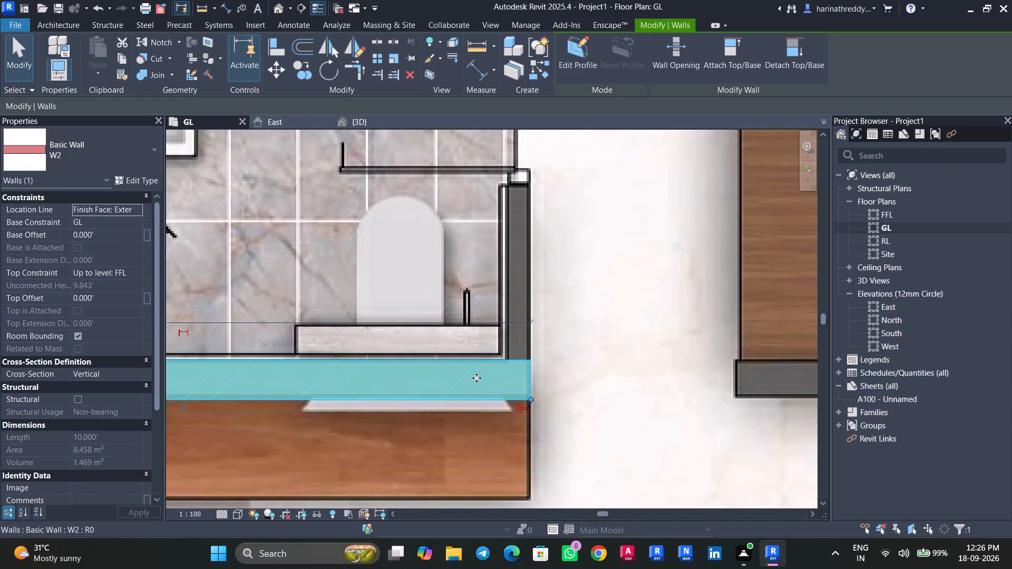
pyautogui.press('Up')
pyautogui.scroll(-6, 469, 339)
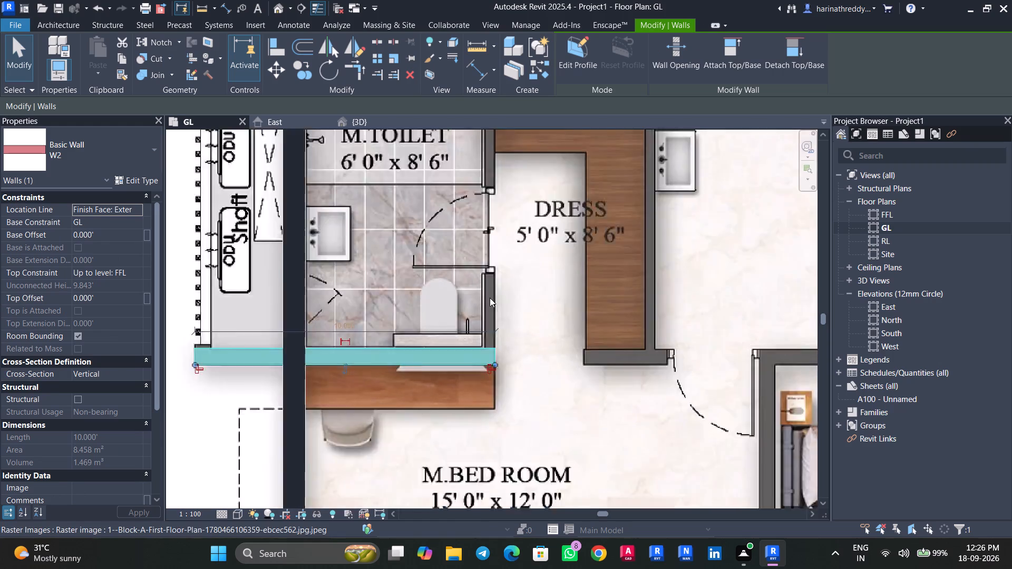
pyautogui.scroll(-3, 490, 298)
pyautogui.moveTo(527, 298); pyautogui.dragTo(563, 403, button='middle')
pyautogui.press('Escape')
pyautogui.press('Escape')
# Draw a W2 wall about 9.06 ft long along the shaft's outer edge, between the two W2 walls enclosing M.Toilet and the shaft.
pyautogui.scroll(4, 335, 405)
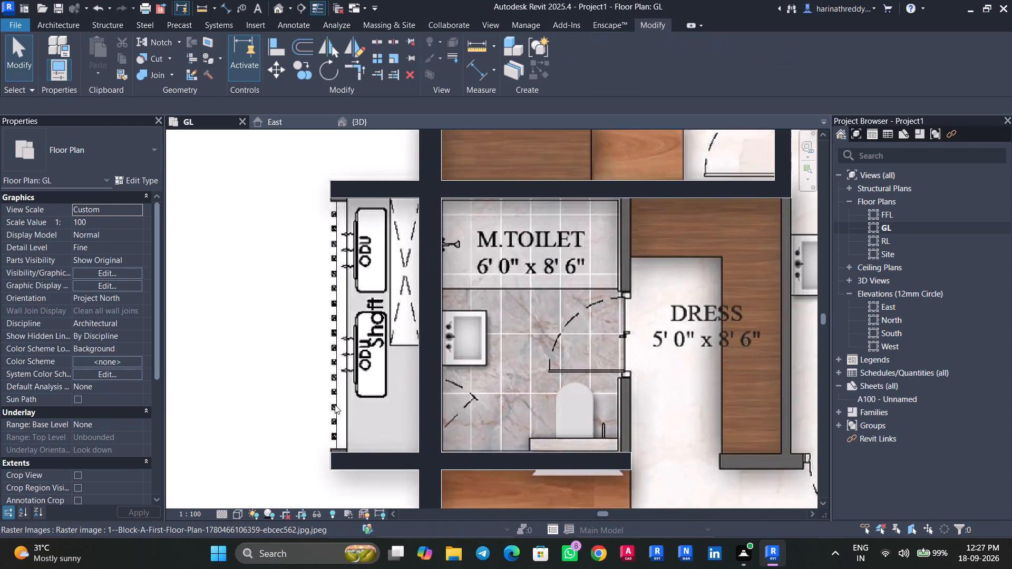
pyautogui.moveTo(338, 407); pyautogui.dragTo(381, 421, button='middle')
pyautogui.write('WA')
pyautogui.scroll(8, 371, 219)
pyautogui.moveTo(378, 191); pyautogui.dragTo(383, 337, button='middle')
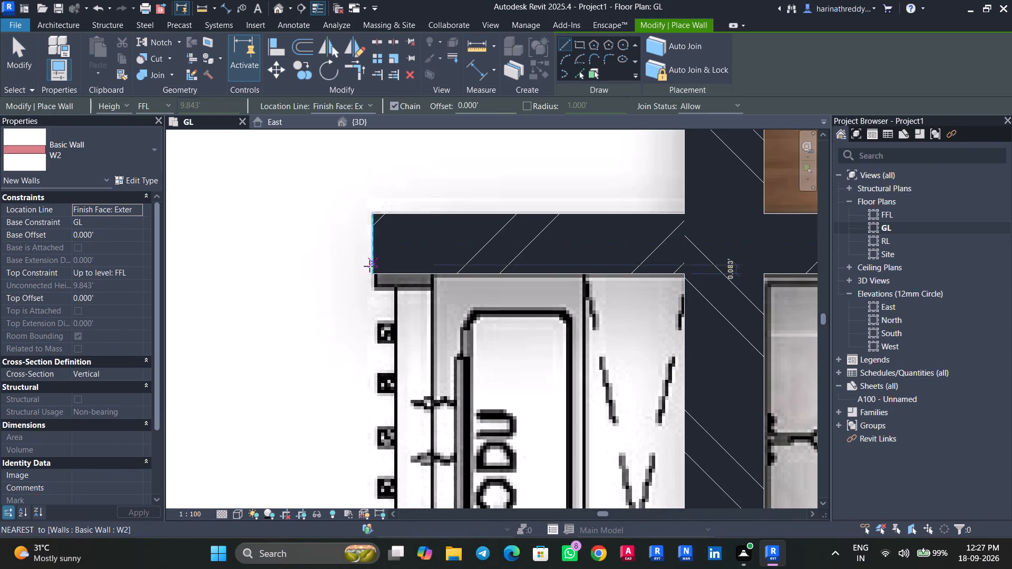
pyautogui.click(369, 272)
pyautogui.press('space')
pyautogui.moveTo(375, 414); pyautogui.dragTo(377, 355, button='middle')
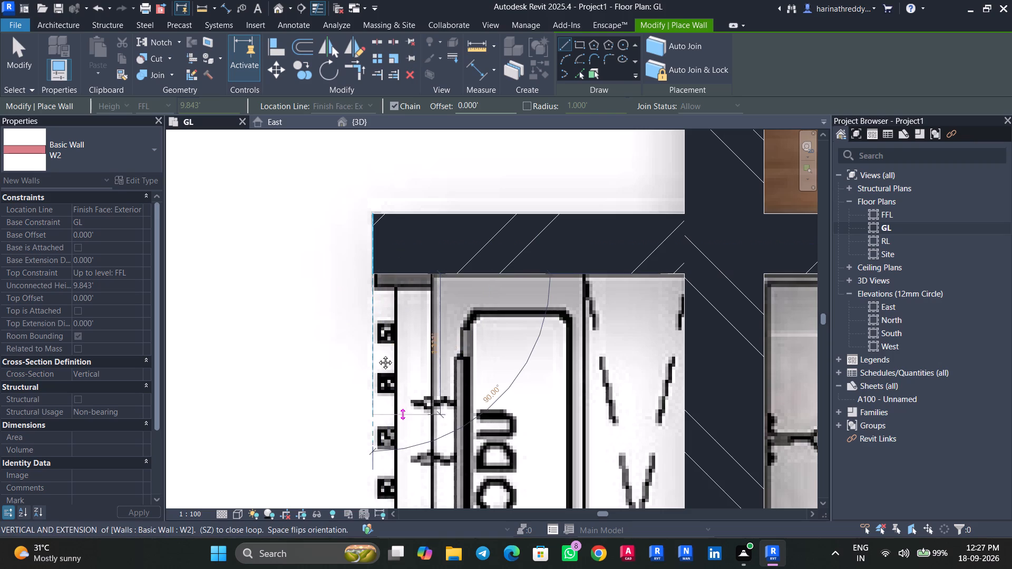
pyautogui.moveTo(377, 355); pyautogui.dragTo(410, 181, button='middle')
pyautogui.scroll(-7, 421, 413)
pyautogui.moveTo(413, 460); pyautogui.dragTo(415, 271, button='middle')
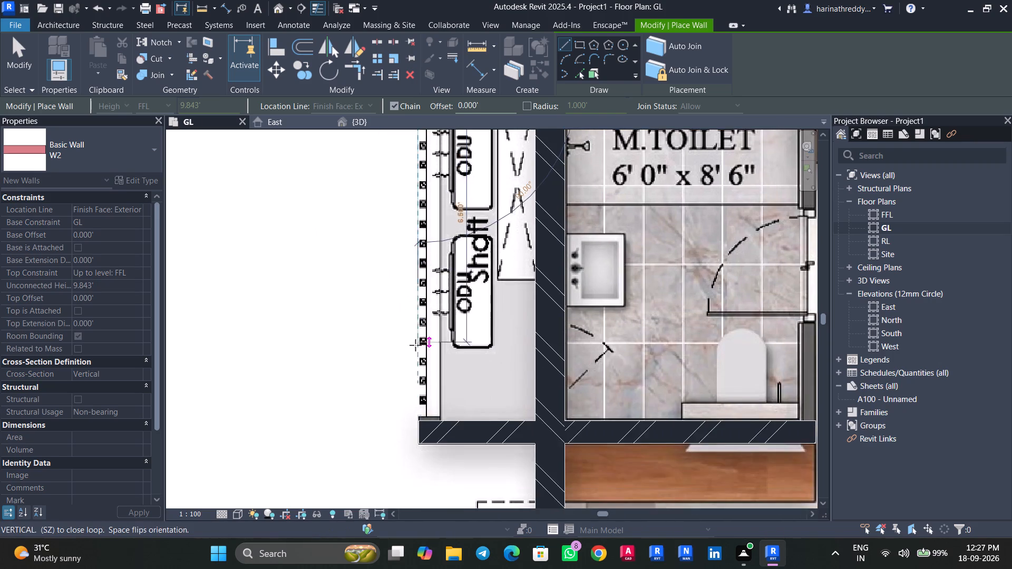
pyautogui.scroll(5, 419, 359)
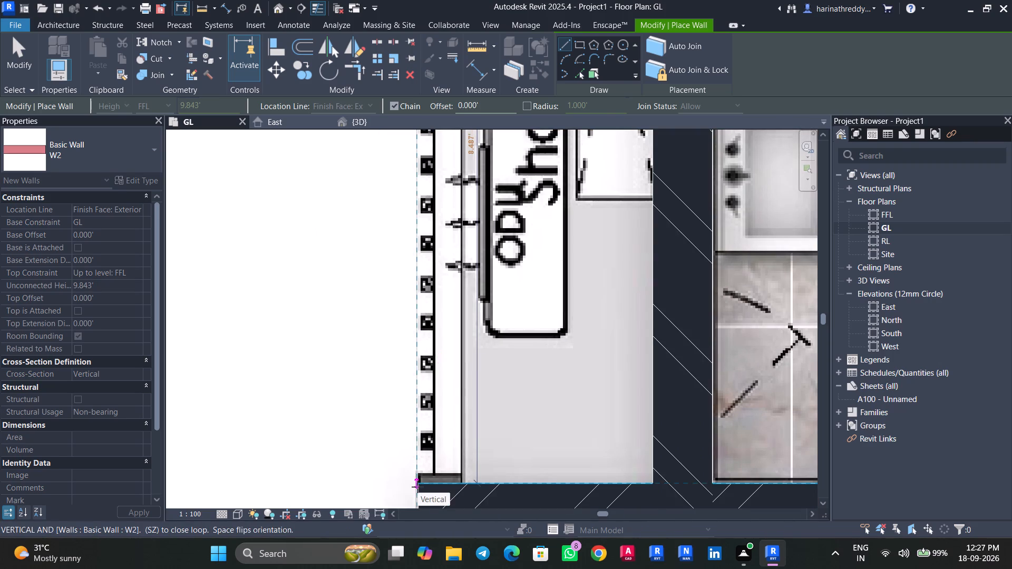
pyautogui.click(417, 487)
pyautogui.press('Escape')
pyautogui.press('Escape')
pyautogui.press('Escape')
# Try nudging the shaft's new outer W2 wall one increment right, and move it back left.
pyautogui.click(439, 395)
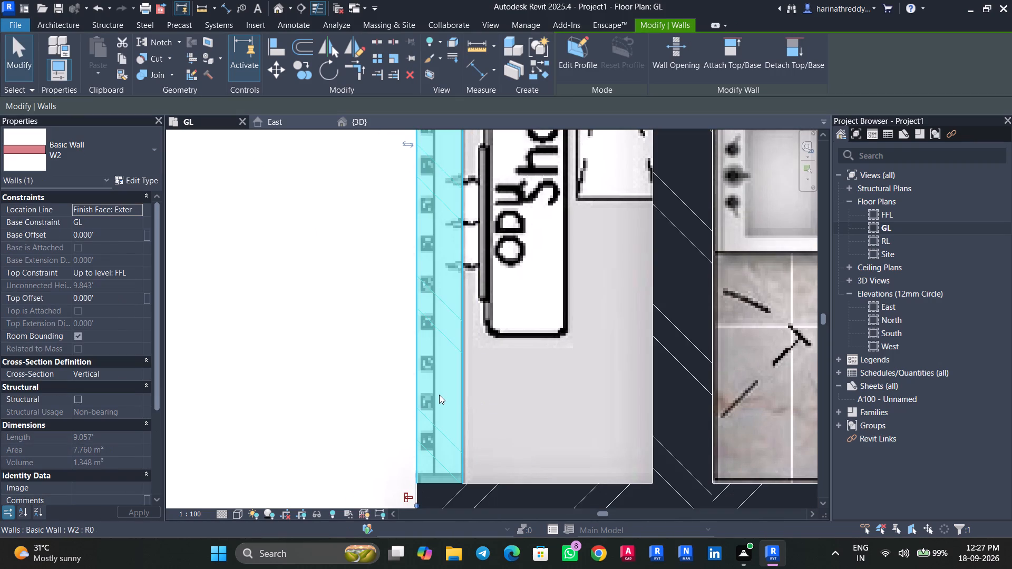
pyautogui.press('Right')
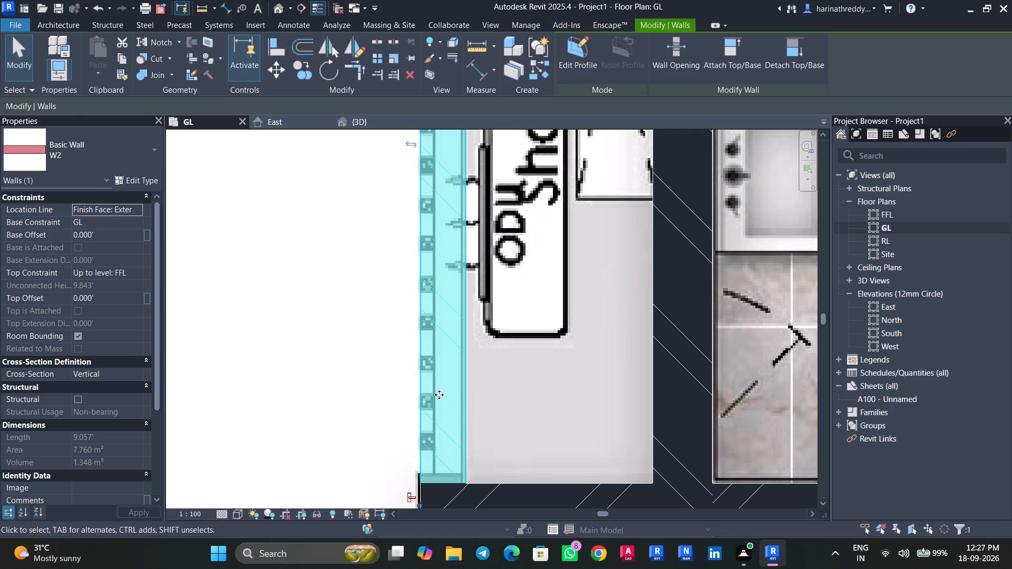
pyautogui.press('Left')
# Split the shaft's outer W2 wall near both ends and delete the middle segment, about 8.07 ft long.
pyautogui.write('SL')
pyautogui.click(439, 466)
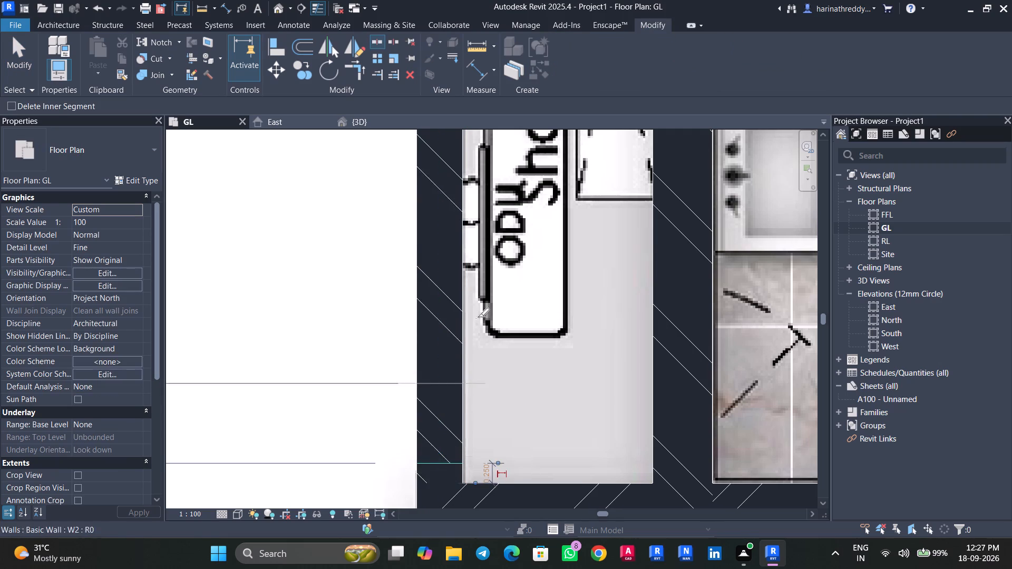
pyautogui.scroll(1, 465, 229)
pyautogui.moveTo(465, 229); pyautogui.dragTo(522, 455, button='middle')
pyautogui.moveTo(490, 175); pyautogui.dragTo(530, 461, button='middle')
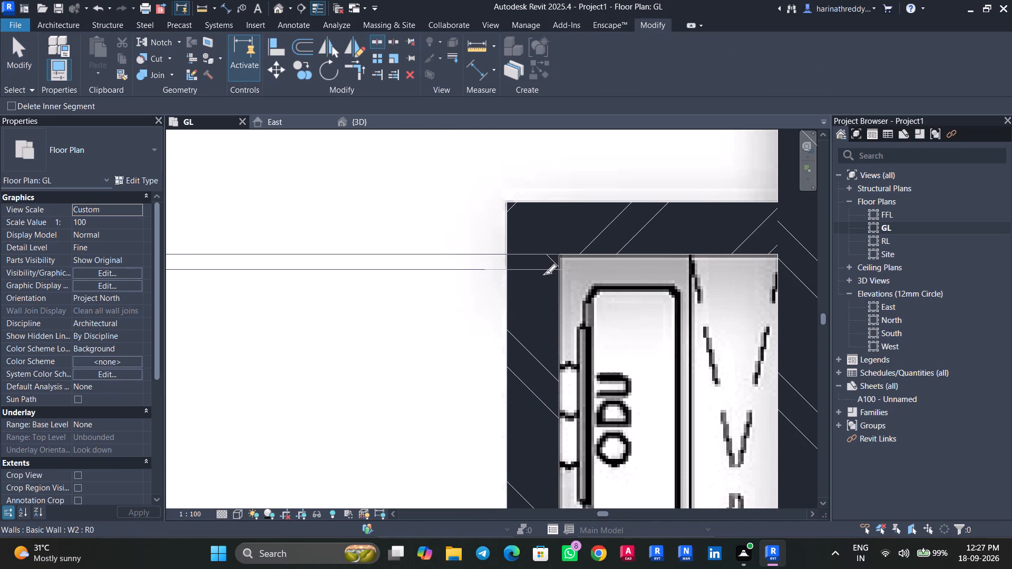
pyautogui.click(544, 272)
pyautogui.press('Escape')
pyautogui.press('Escape')
pyautogui.press('Escape')
pyautogui.click(542, 346)
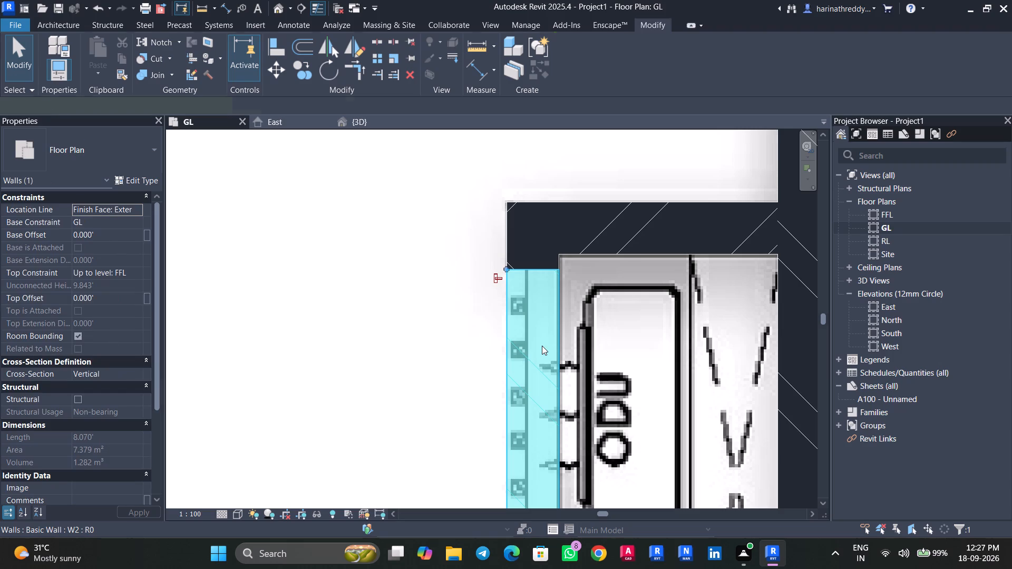
pyautogui.press('Delete')
# Nudge the short W2 stub at the shaft's Bed Room-1 end two increments up, bringing its length to about 0.41 ft.
pyautogui.click(542, 260)
pyautogui.scroll(4, 542, 261)
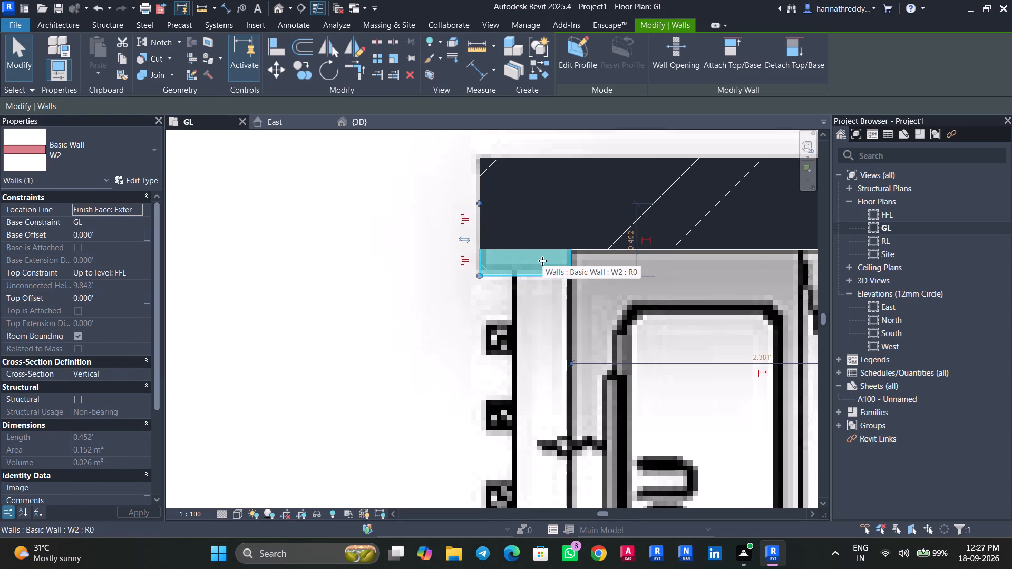
pyautogui.press('Up')
pyautogui.press('Up')
pyautogui.press('Right')
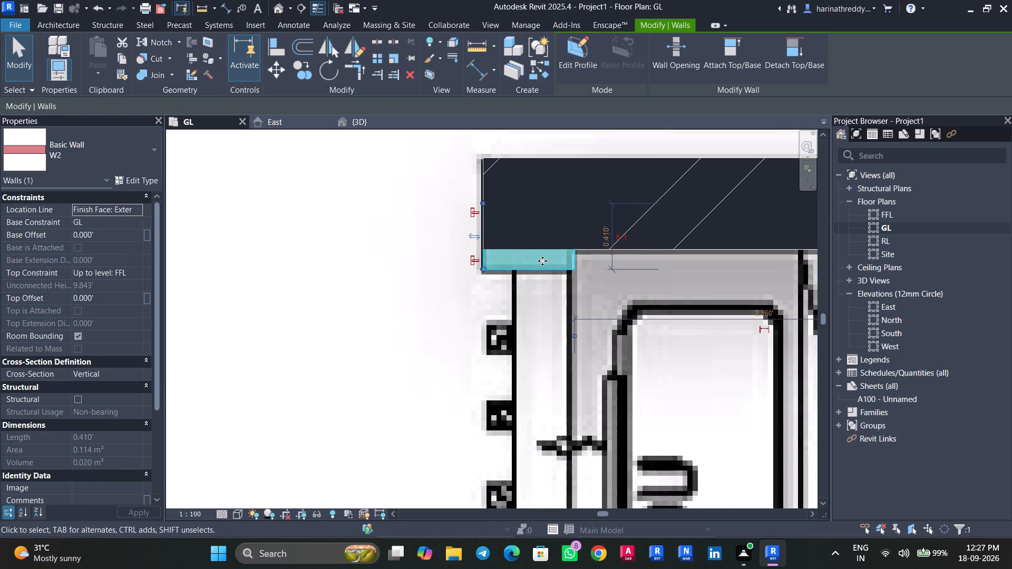
pyautogui.press('Left')
pyautogui.scroll(-10, 542, 261)
pyautogui.press('Escape')
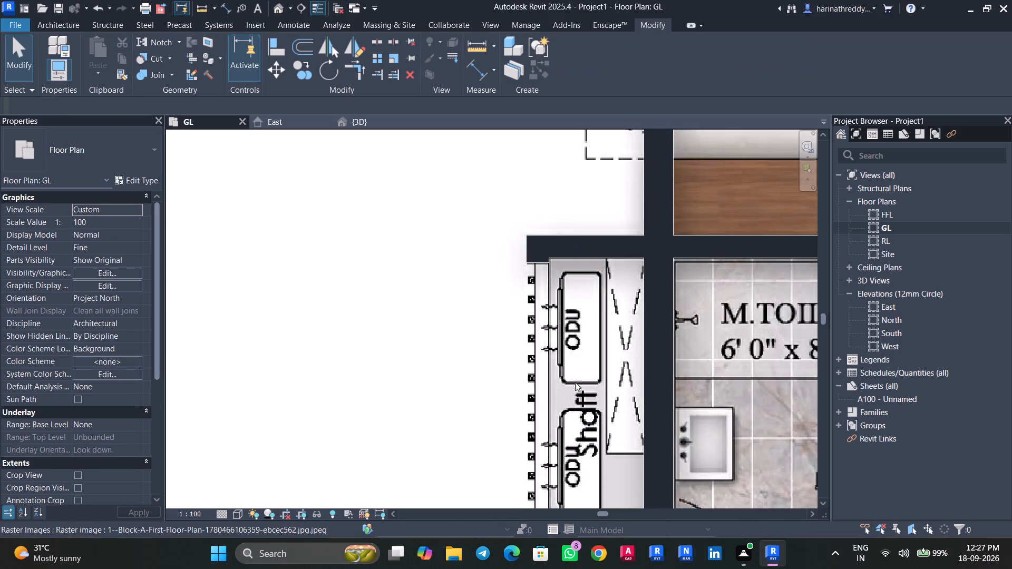
# Nudge the short W2 stub at the shaft's M.Bed Room end down to the traced edge, about 0.41 ft long.
pyautogui.moveTo(566, 349); pyautogui.dragTo(530, 17, button='middle')
pyautogui.scroll(11, 471, 246)
pyautogui.click(549, 260)
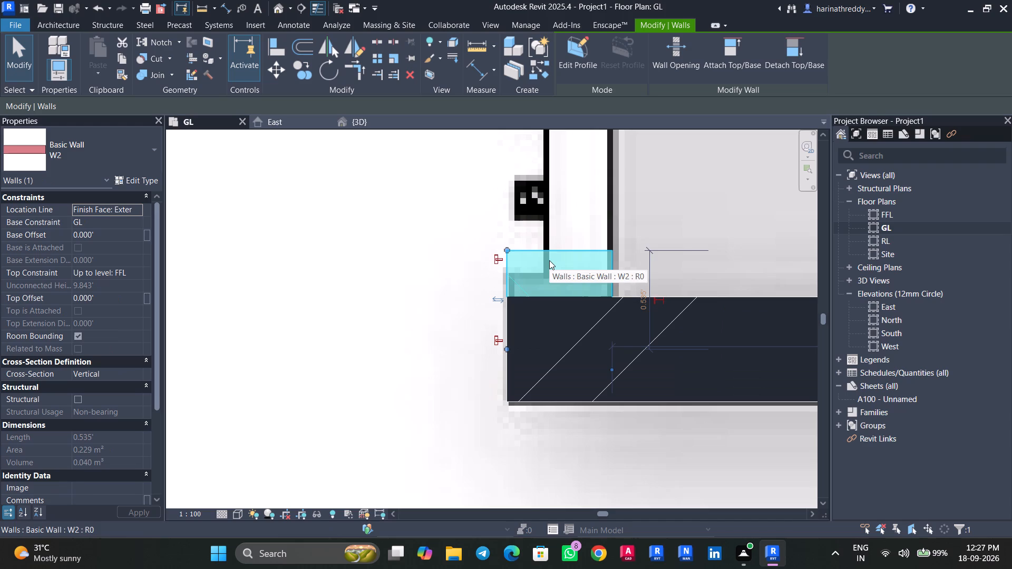
pyautogui.press('Down')
pyautogui.press('Down')
pyautogui.press('Down')
pyautogui.press('Down')
pyautogui.press('Down')
pyautogui.press('Down')
pyautogui.press('Down')
pyautogui.press('Up')
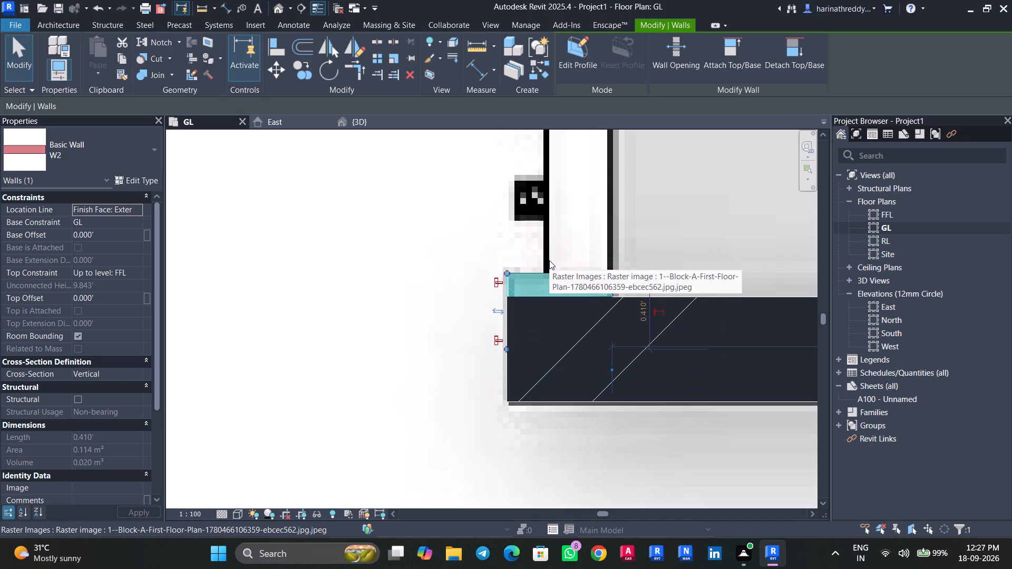
pyautogui.press('Escape')
pyautogui.click(558, 276)
pyautogui.press('Escape')
pyautogui.scroll(-2, 601, 355)
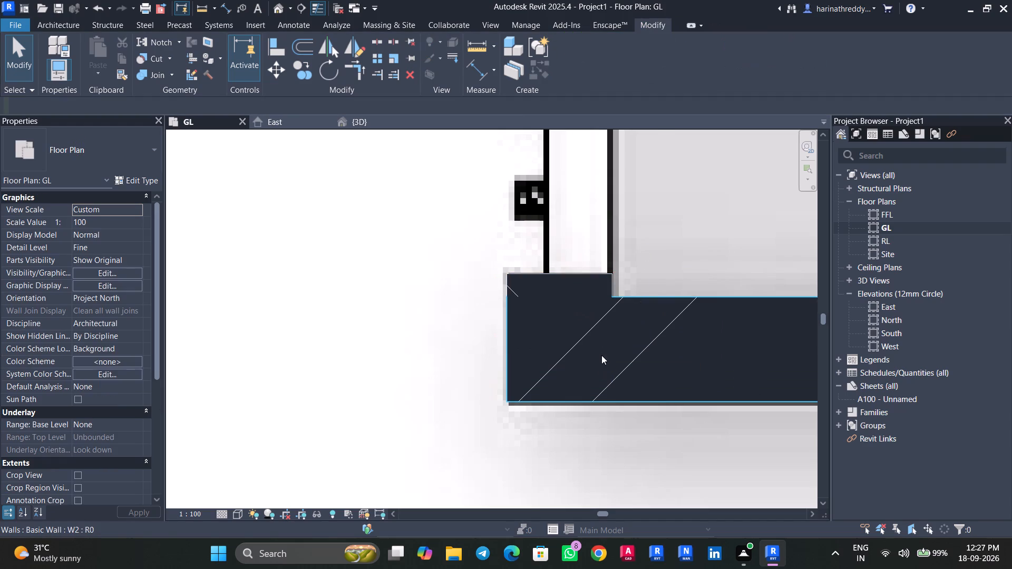
# Nudge the W2 wall between M.Toilet and M.Bed Room one increment down to match the traced wall.
pyautogui.scroll(-2, 601, 355)
pyautogui.moveTo(601, 355); pyautogui.dragTo(346, 389, button='middle')
pyautogui.click(446, 368)
pyautogui.press('Down')
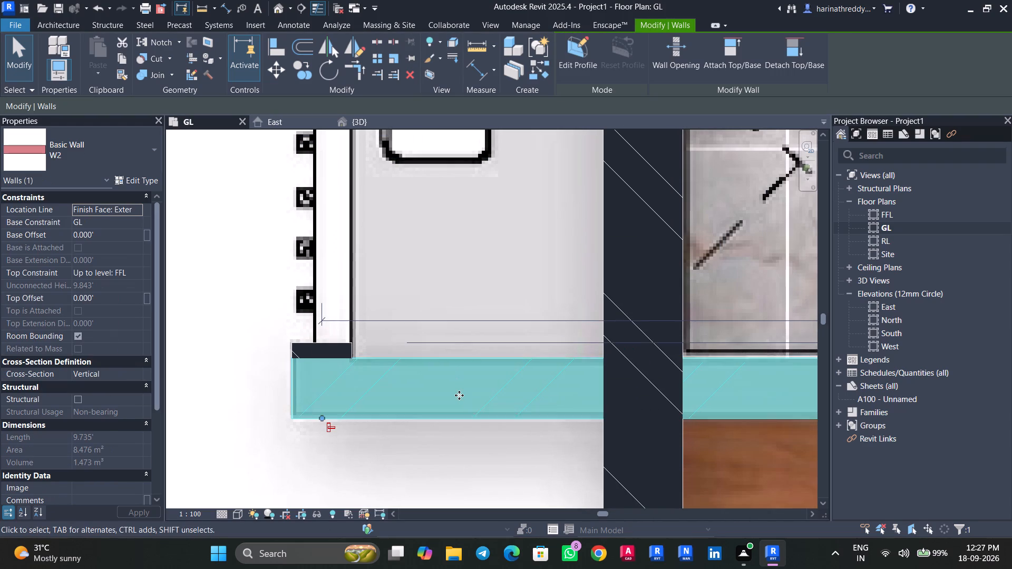
pyautogui.scroll(-9, 459, 398)
pyautogui.scroll(1, 459, 397)
pyautogui.scroll(-4, 459, 397)
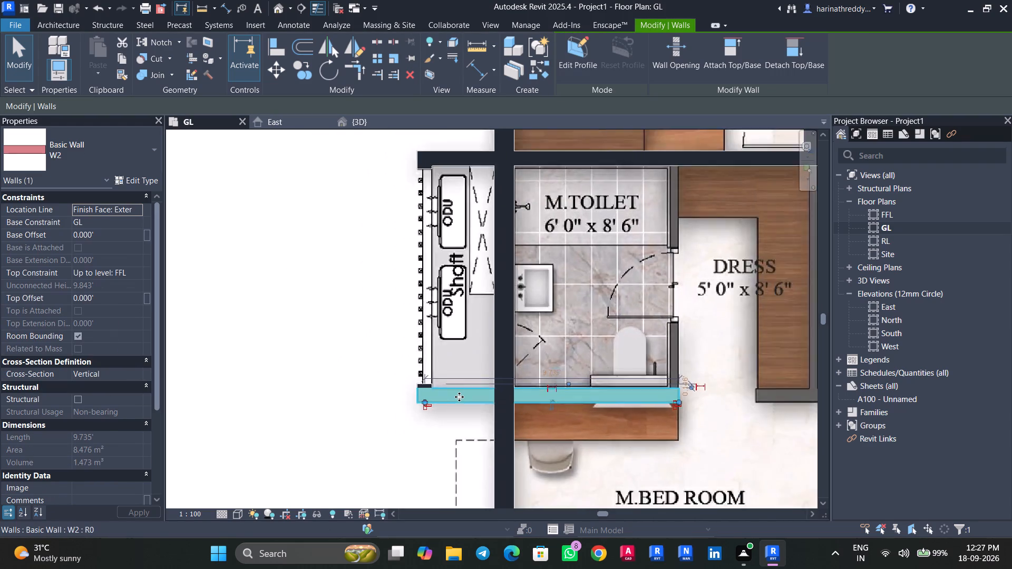
pyautogui.scroll(-1, 459, 397)
pyautogui.press('Escape')
pyautogui.press('Escape')
# Draw a W2 wall from the free end of the wall below Dress's wardrobe, past both bedroom doors, to the Pooja wall's near edge.
pyautogui.scroll(2, 635, 339)
pyautogui.moveTo(635, 339); pyautogui.dragTo(575, 357, button='middle')
pyautogui.click(519, 433)
pyautogui.write('CS')
pyautogui.scroll(1, 578, 439)
pyautogui.scroll(-1, 578, 438)
pyautogui.scroll(6, 578, 438)
pyautogui.moveTo(628, 436); pyautogui.dragTo(555, 447, button='middle')
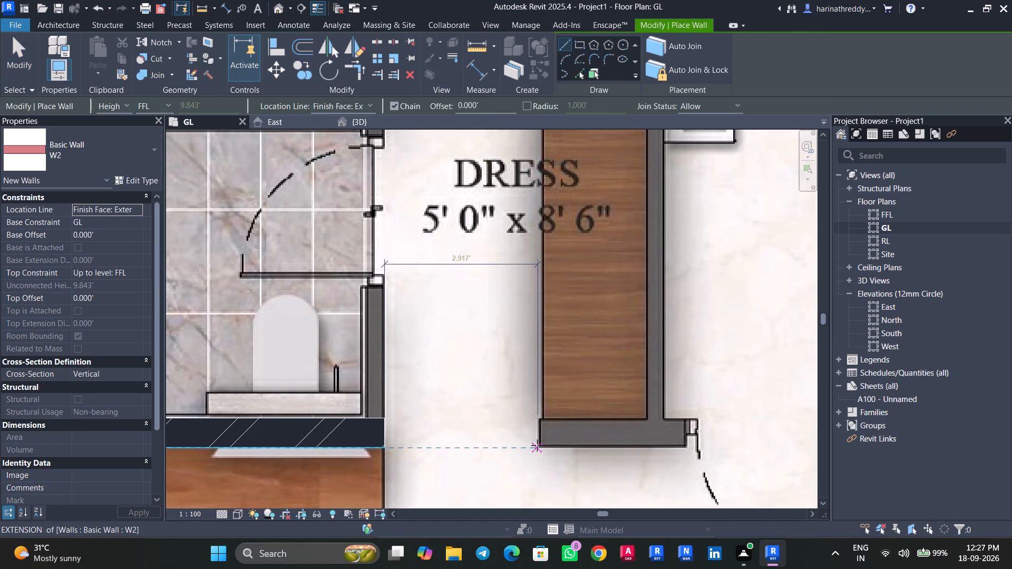
pyautogui.click(538, 445)
pyautogui.press('space')
pyautogui.moveTo(686, 446); pyautogui.dragTo(369, 427, button='middle')
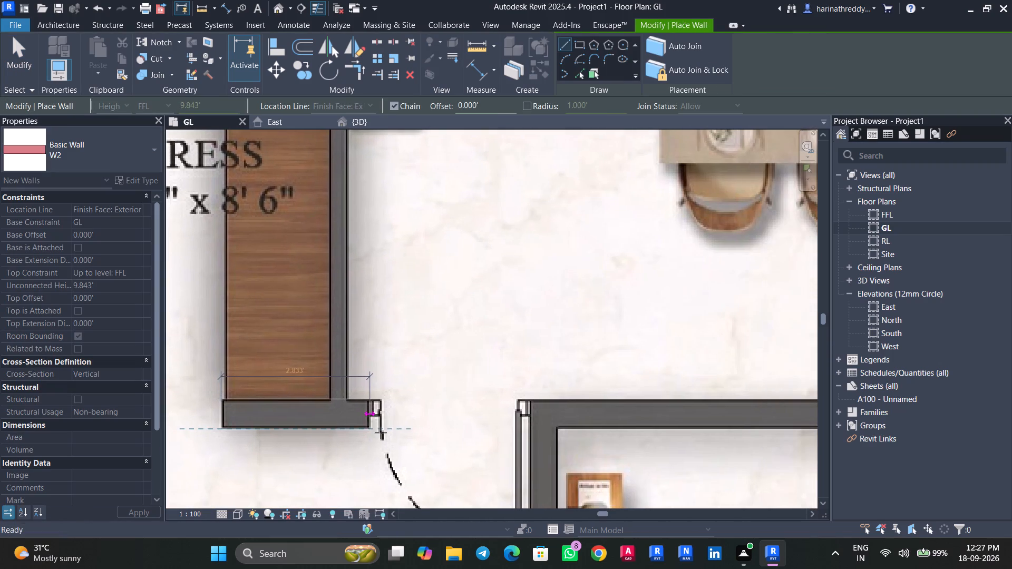
pyautogui.moveTo(587, 428); pyautogui.dragTo(345, 427, button='middle')
pyautogui.moveTo(455, 417); pyautogui.dragTo(330, 416, button='middle')
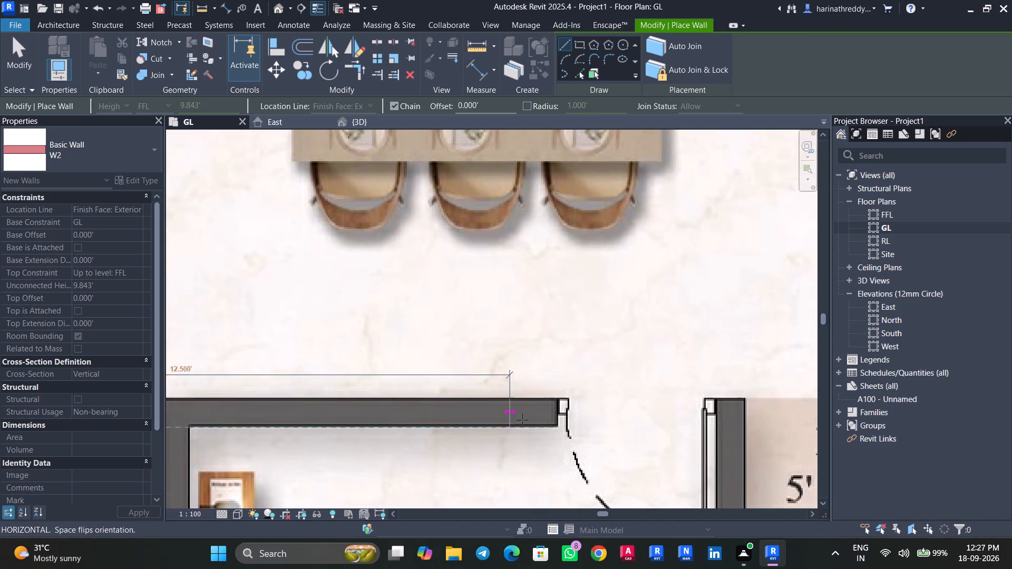
pyautogui.moveTo(542, 417); pyautogui.dragTo(334, 403, button='middle')
pyautogui.scroll(3, 497, 410)
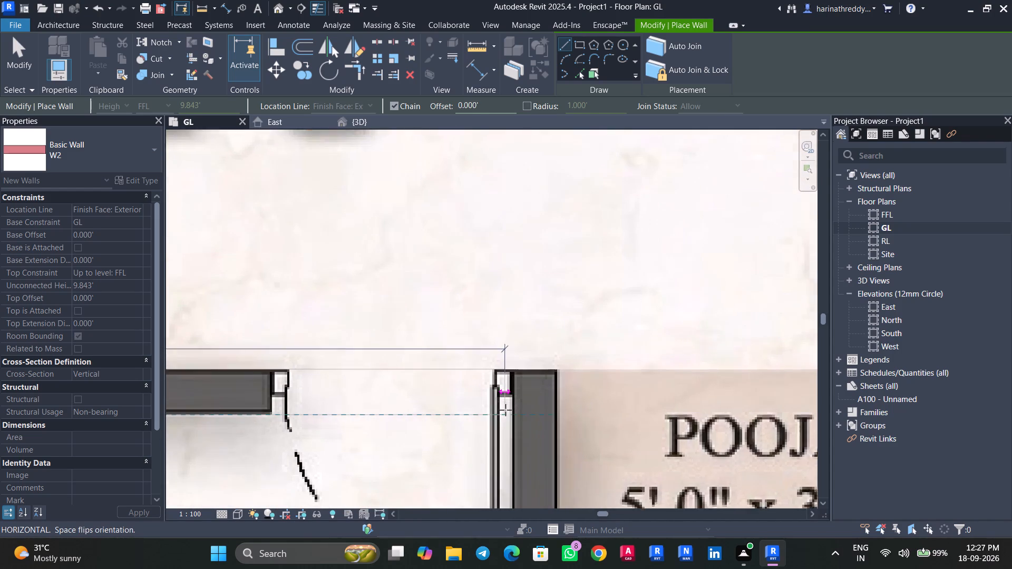
pyautogui.scroll(1, 505, 410)
pyautogui.click(514, 403)
pyautogui.press('Escape')
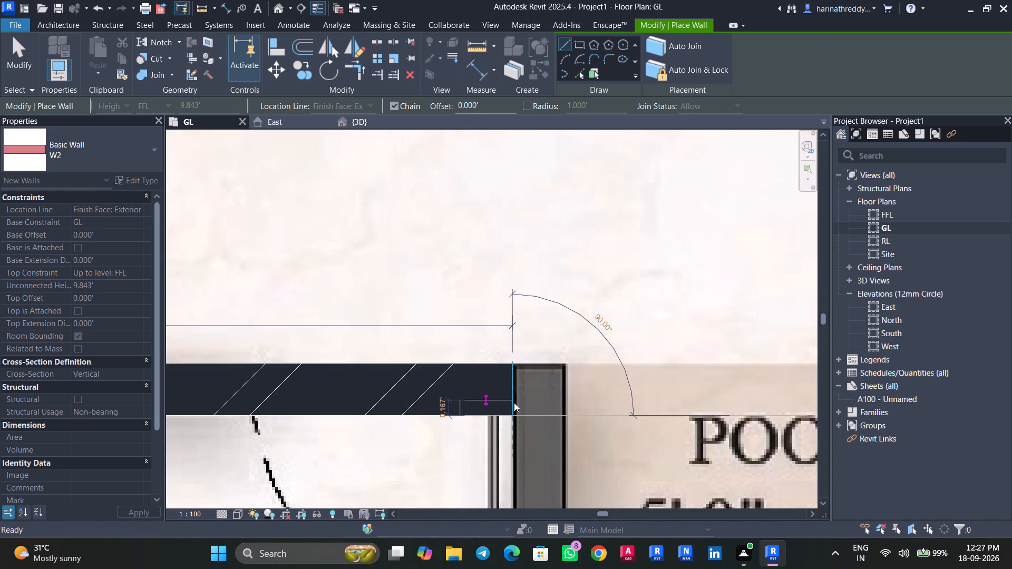
pyautogui.press('Escape')
# Draw a W3 wall about 9.08 ft long between Dress and the dining area, from the Bed Room-1 wall's corner to the new W2 wall.
pyautogui.scroll(-13, 522, 423)
pyautogui.scroll(1, 523, 421)
pyautogui.scroll(-2, 523, 421)
pyautogui.moveTo(523, 434); pyautogui.dragTo(542, 378, button='middle')
pyautogui.scroll(8, 343, 285)
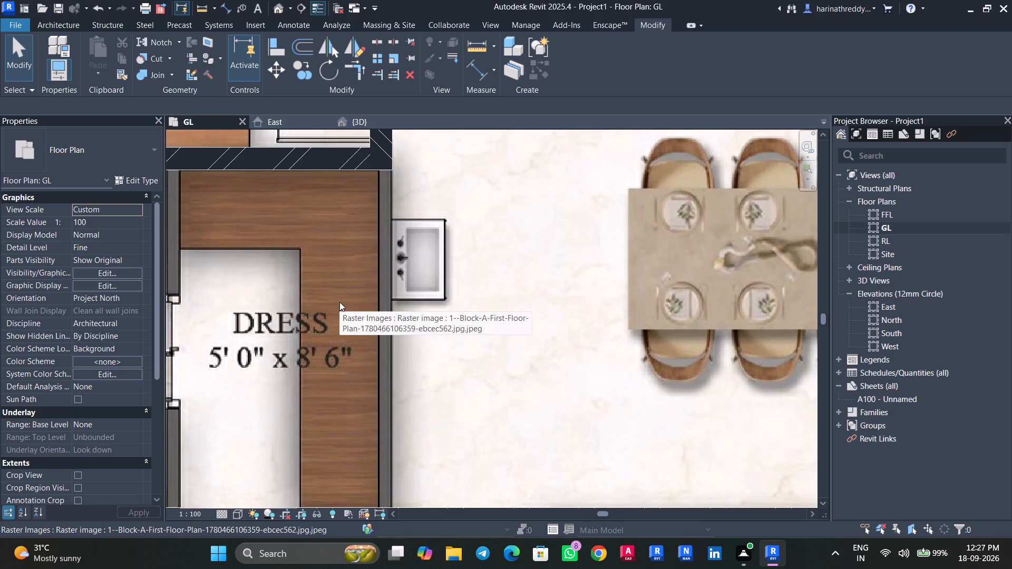
pyautogui.write('WA')
pyautogui.click(30, 146)
pyautogui.scroll(4, 66, 215)
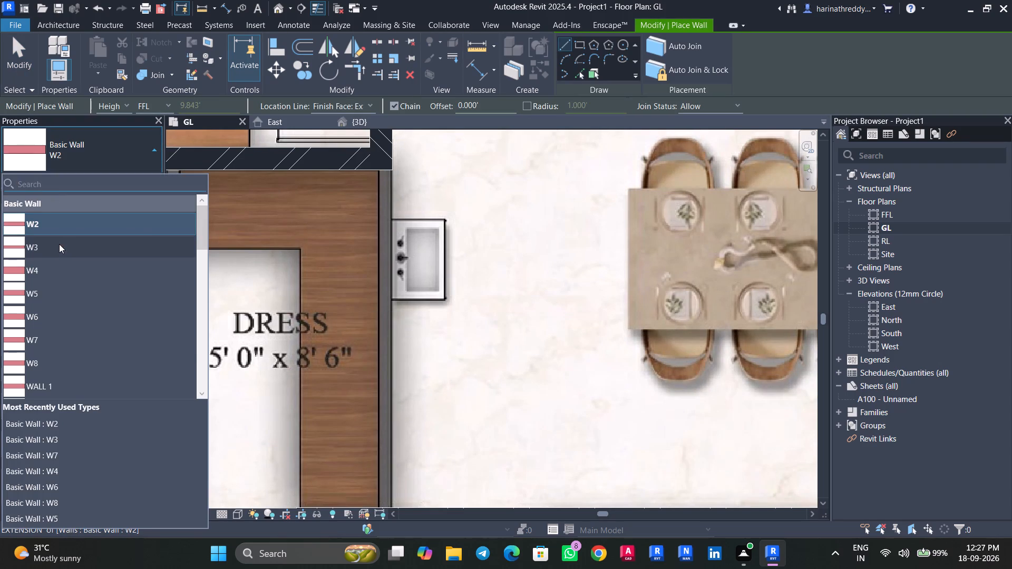
pyautogui.click(59, 244)
pyautogui.scroll(3, 361, 173)
pyautogui.click(405, 168)
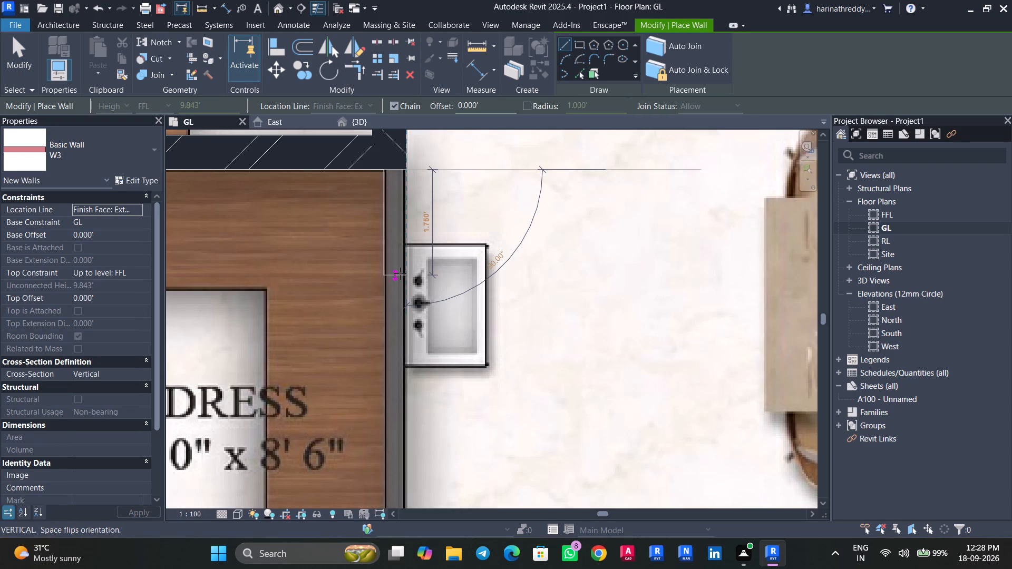
pyautogui.moveTo(400, 277); pyautogui.dragTo(392, 150, button='middle')
pyautogui.moveTo(395, 306); pyautogui.dragTo(385, 125, button='middle')
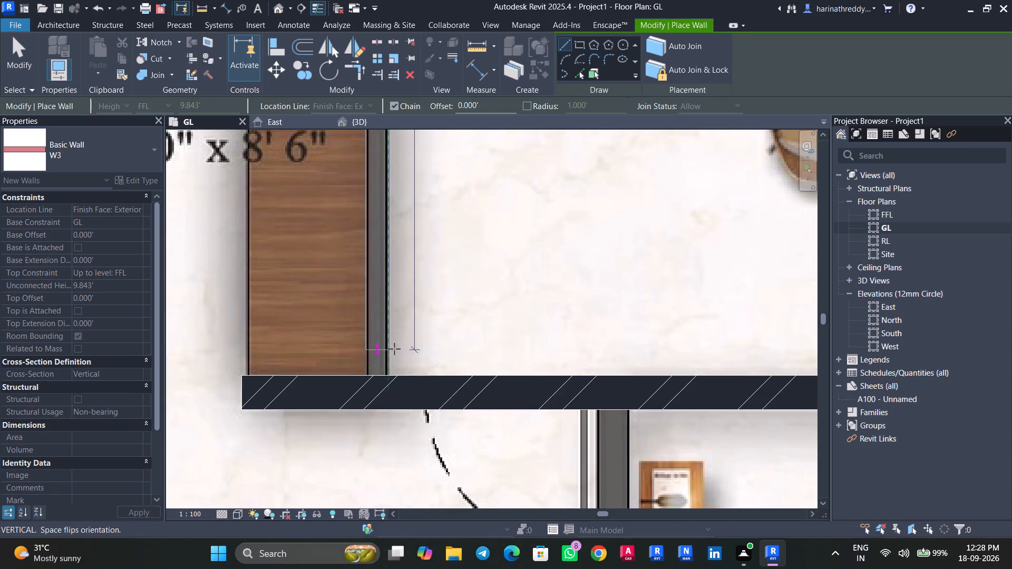
pyautogui.scroll(4, 394, 370)
pyautogui.click(387, 382)
pyautogui.press('Escape')
pyautogui.press('Escape')
pyautogui.press('Escape')
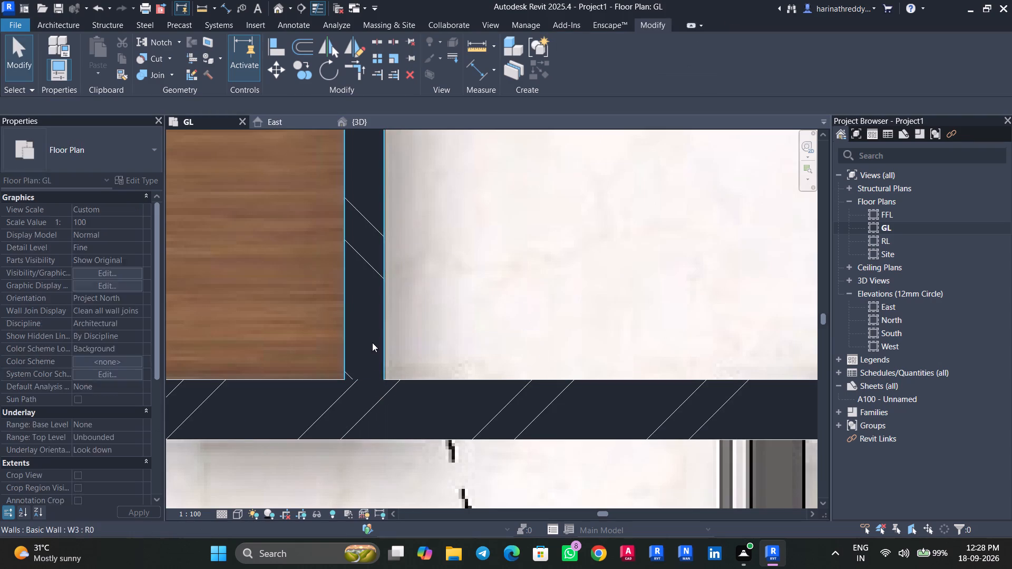
# Draw a matching W3 wall about 9.08 ft long between M.Toilet and Dress, connecting the W2 walls at both ends of M.Toilet.
pyautogui.click(372, 342)
pyautogui.scroll(-9, 373, 344)
pyautogui.moveTo(332, 315); pyautogui.dragTo(355, 349, button='middle')
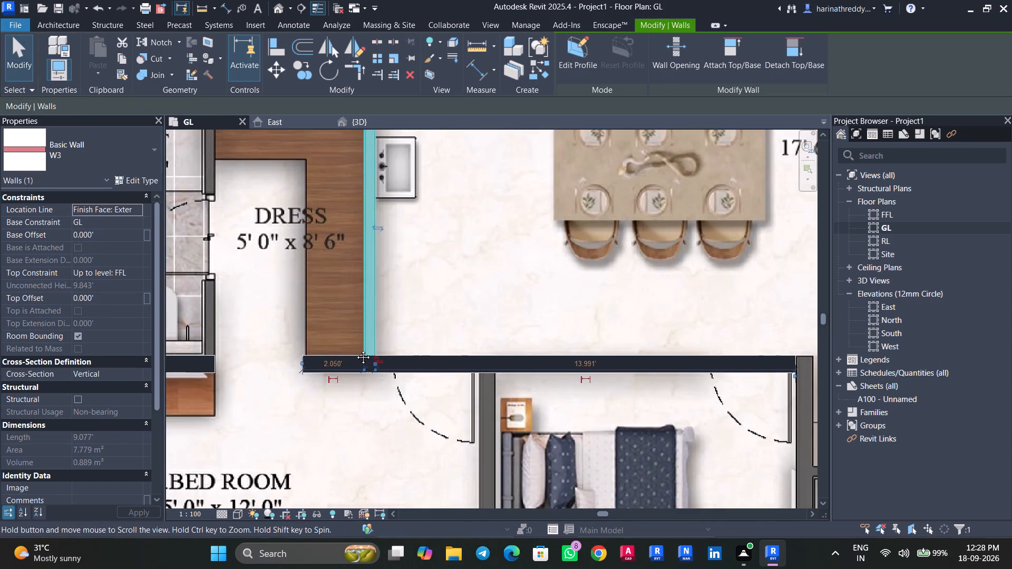
pyautogui.moveTo(355, 349); pyautogui.dragTo(414, 402, button='middle')
pyautogui.moveTo(358, 315); pyautogui.dragTo(470, 354, button='middle')
pyautogui.press('c')
pyautogui.press('s')
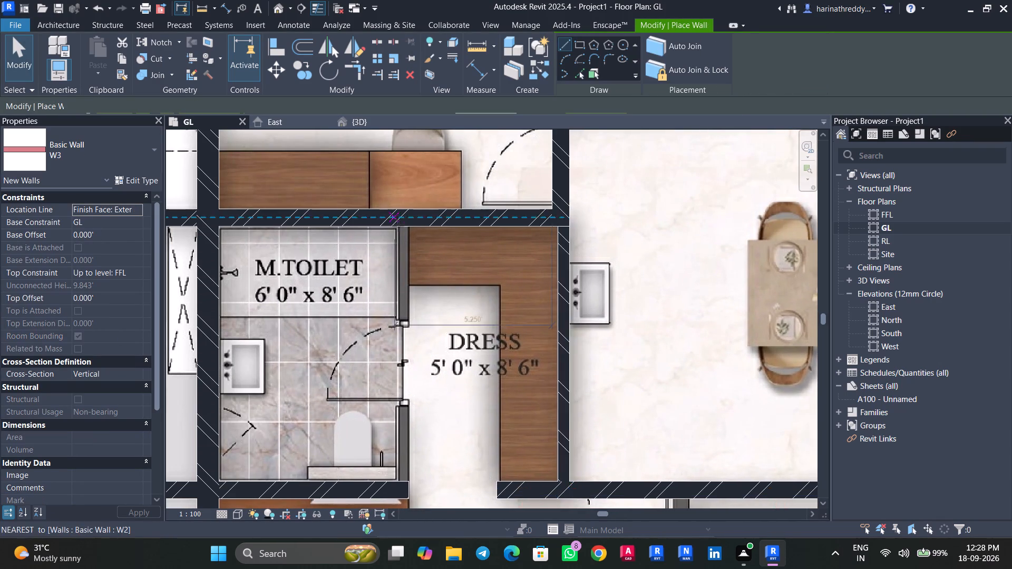
pyautogui.scroll(3, 402, 229)
pyautogui.click(412, 227)
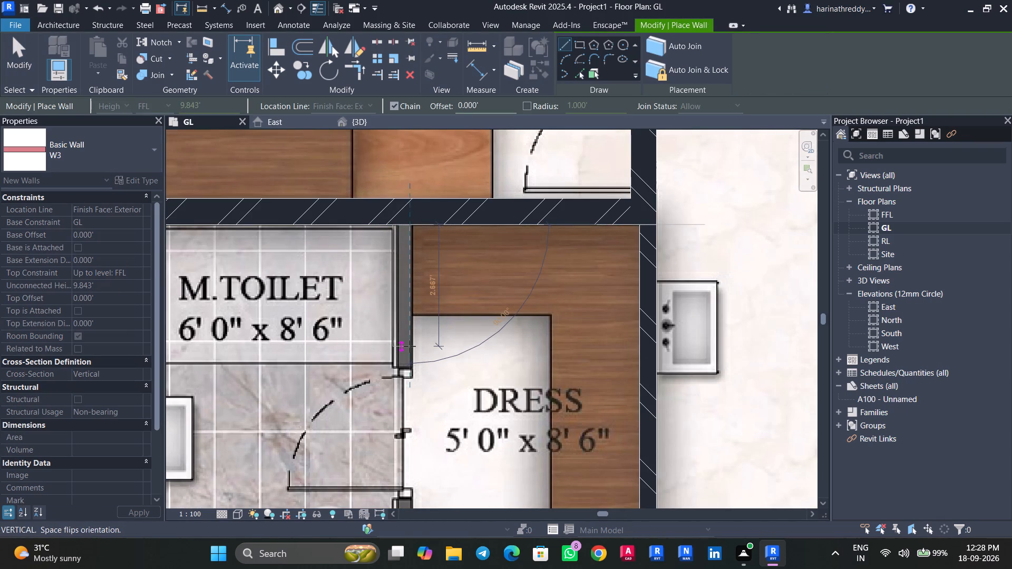
pyautogui.moveTo(410, 346); pyautogui.dragTo(396, 164, button='middle')
pyautogui.scroll(1, 397, 173)
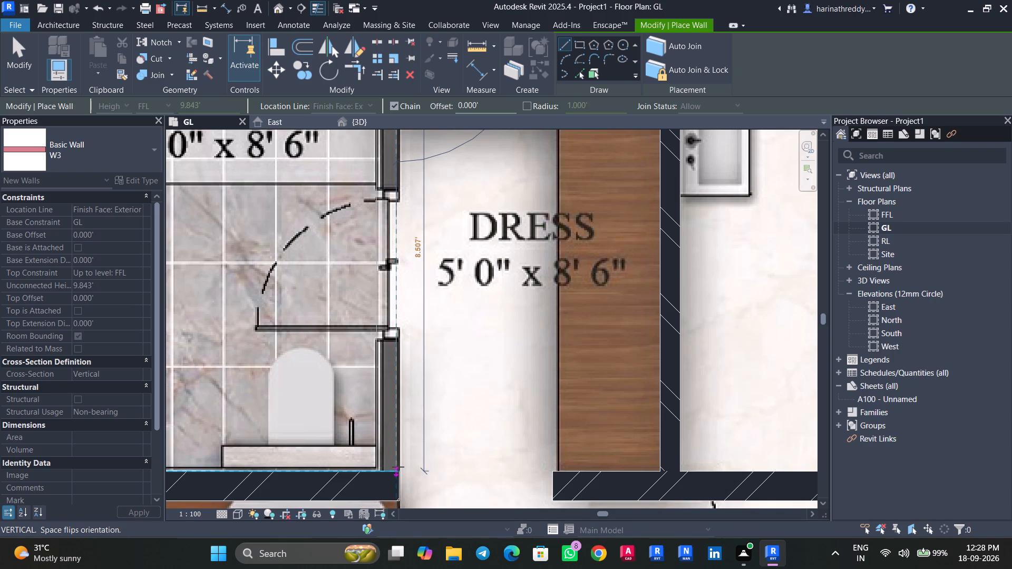
pyautogui.click(398, 467)
pyautogui.press('Escape')
pyautogui.press('Escape')
pyautogui.press('Escape')
# Nudge the W3 wall between M.Toilet and Dress one increment toward Dress.
pyautogui.click(383, 423)
pyautogui.press('Right')
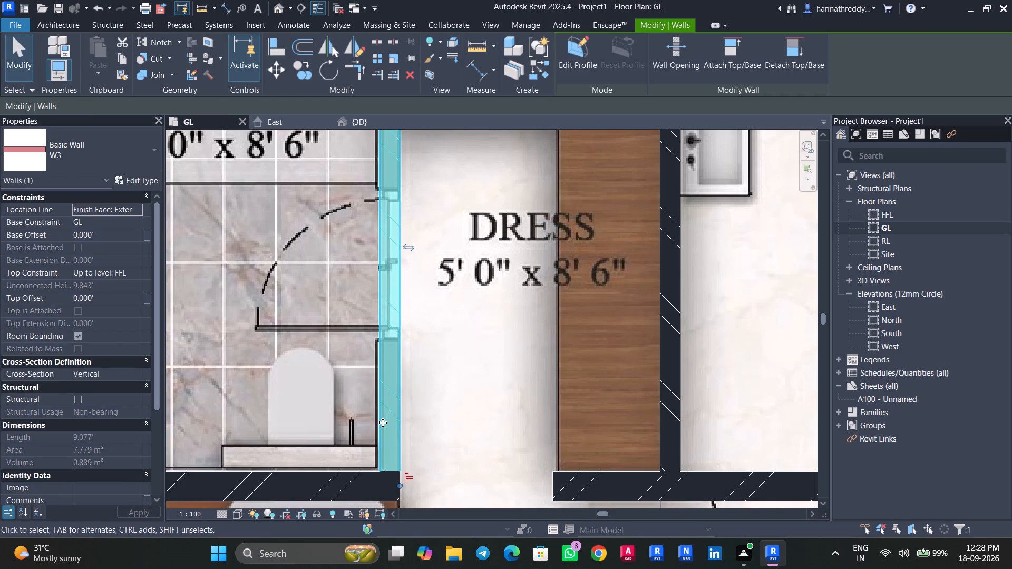
pyautogui.moveTo(417, 193); pyautogui.dragTo(464, 483, button='middle')
pyautogui.scroll(5, 447, 364)
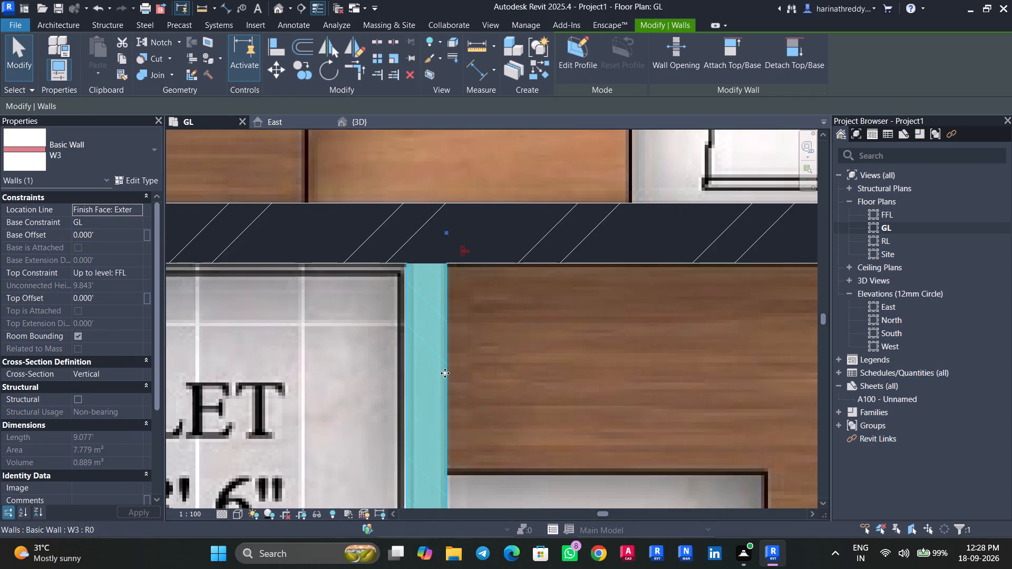
pyautogui.press('Escape')
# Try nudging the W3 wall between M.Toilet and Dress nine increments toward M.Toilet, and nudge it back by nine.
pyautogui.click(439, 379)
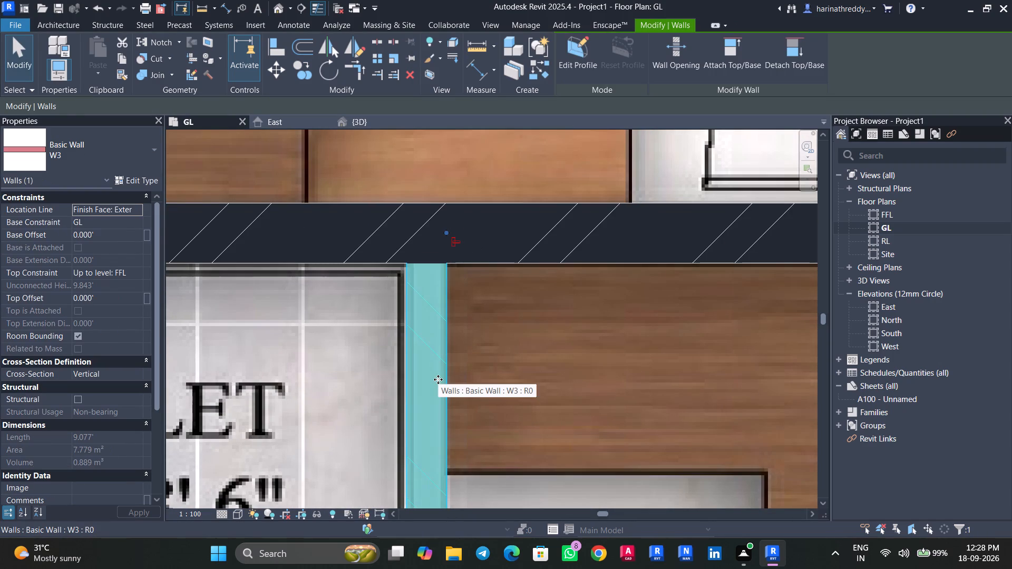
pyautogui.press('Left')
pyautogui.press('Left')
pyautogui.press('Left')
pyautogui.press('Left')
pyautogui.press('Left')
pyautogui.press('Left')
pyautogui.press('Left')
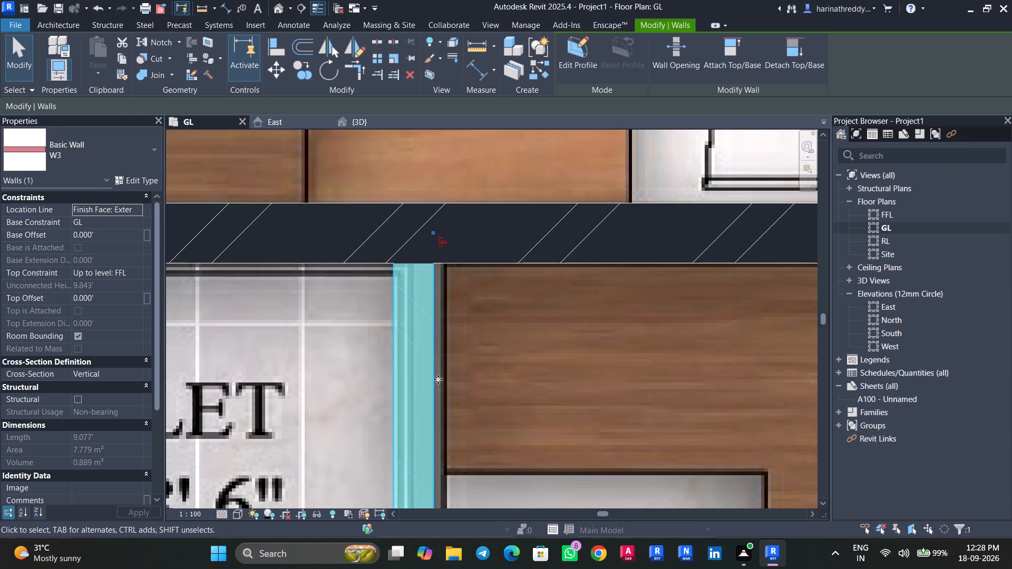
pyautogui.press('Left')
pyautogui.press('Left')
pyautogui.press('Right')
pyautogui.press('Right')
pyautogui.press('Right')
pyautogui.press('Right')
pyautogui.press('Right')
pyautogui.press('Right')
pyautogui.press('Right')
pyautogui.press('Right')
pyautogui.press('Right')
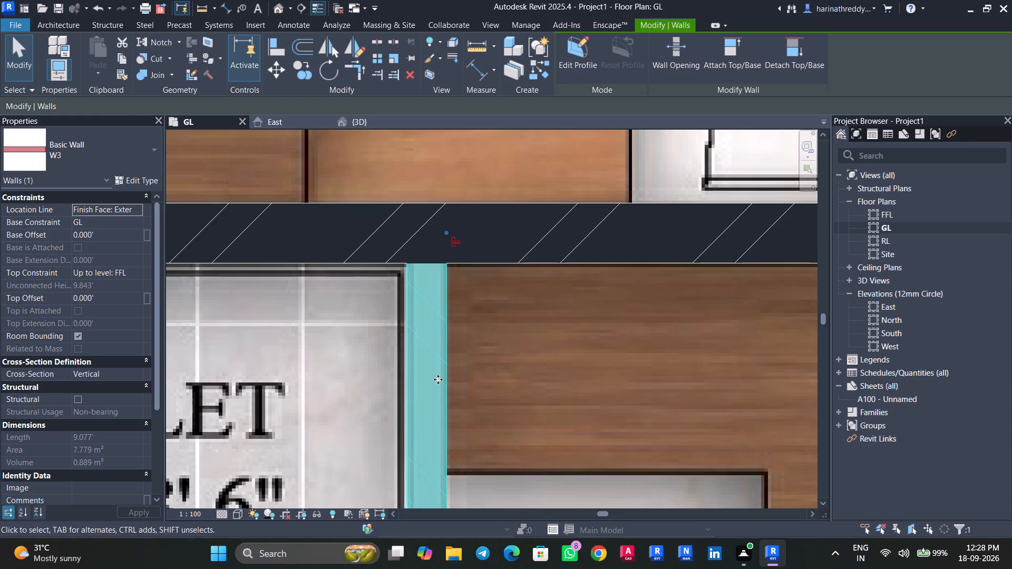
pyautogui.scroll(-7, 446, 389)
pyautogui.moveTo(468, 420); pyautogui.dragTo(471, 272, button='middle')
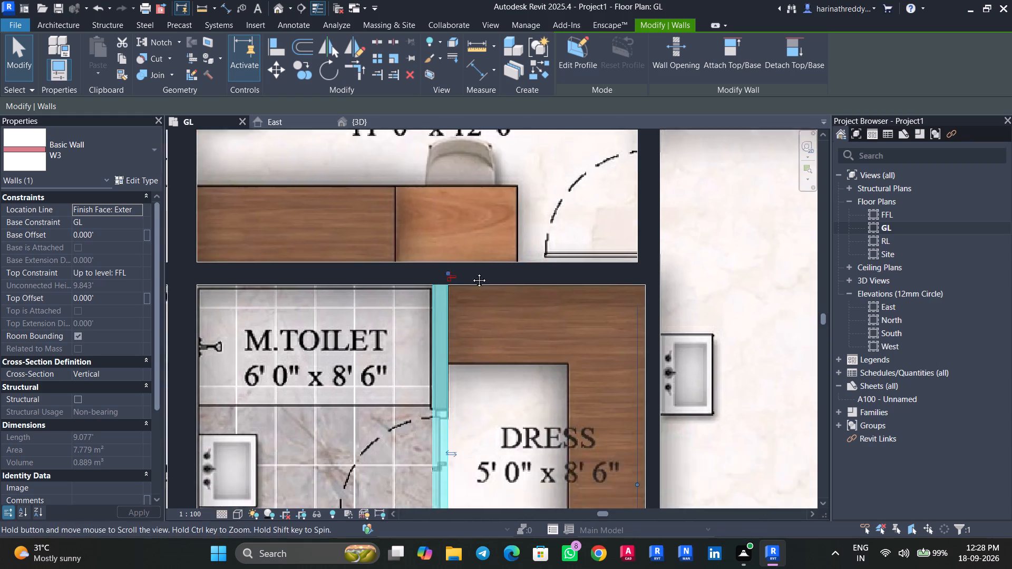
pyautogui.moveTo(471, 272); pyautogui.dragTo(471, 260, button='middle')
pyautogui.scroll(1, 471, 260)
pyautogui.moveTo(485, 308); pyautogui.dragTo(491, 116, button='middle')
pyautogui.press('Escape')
# Measure M.Toilet's clear width with an aligned dimension between the inner faces of its W5 outer wall and the W3 wall.
pyautogui.moveTo(489, 240); pyautogui.dragTo(541, 436, button='middle')
pyautogui.scroll(1, 541, 436)
pyautogui.scroll(-4, 539, 427)
pyautogui.press('d')
pyautogui.press('i')
pyautogui.press('Tab')
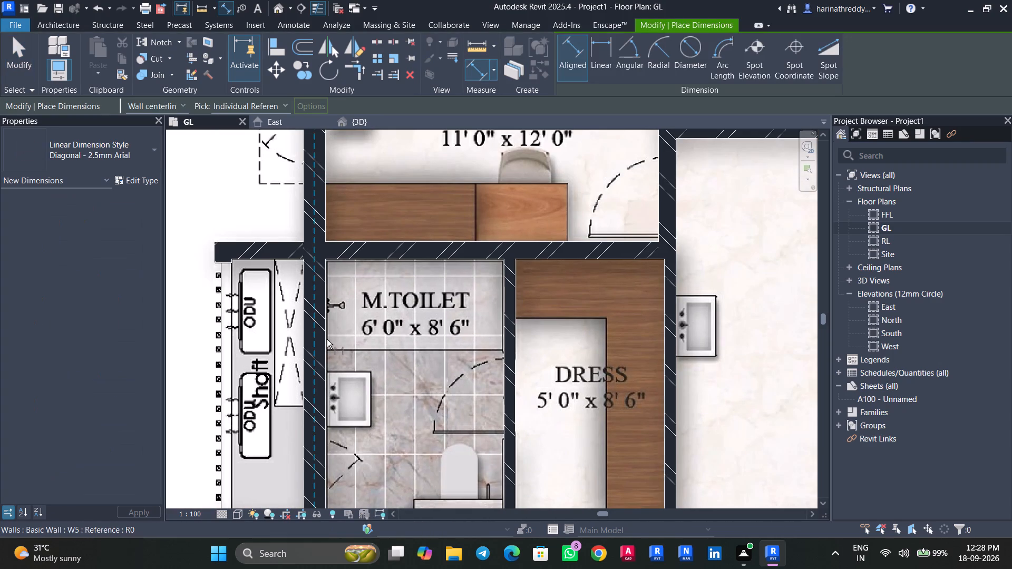
pyautogui.click(327, 339)
pyautogui.press('Tab')
pyautogui.click(498, 341)
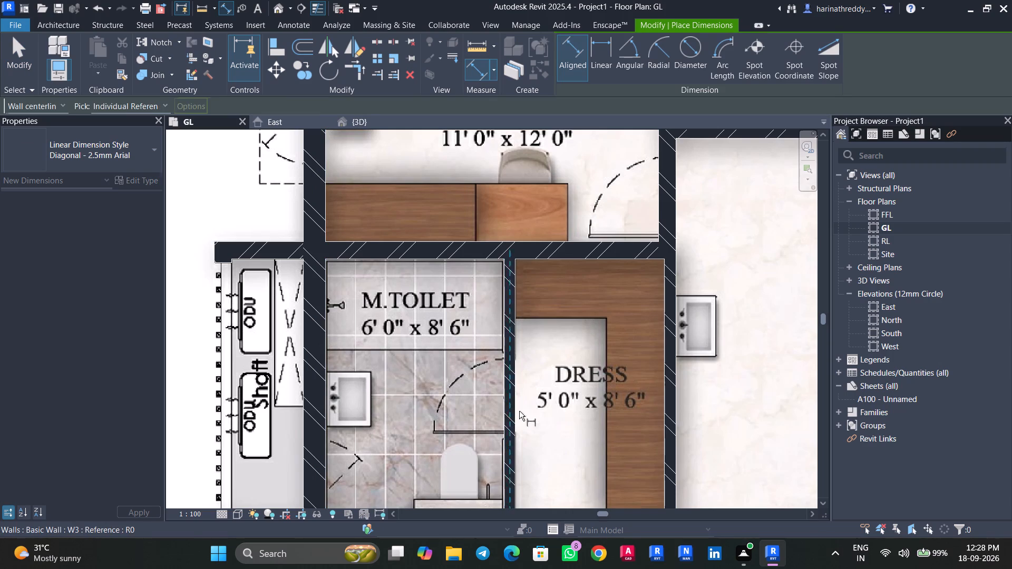
pyautogui.press('Tab')
pyautogui.click(504, 394)
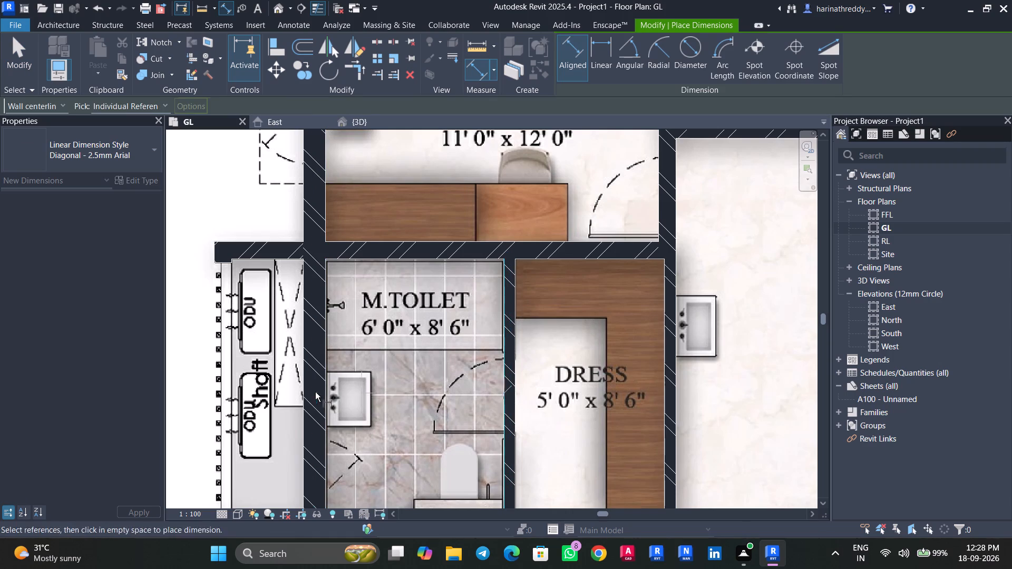
pyautogui.press('Tab')
pyautogui.press('Tab')
pyautogui.click(324, 387)
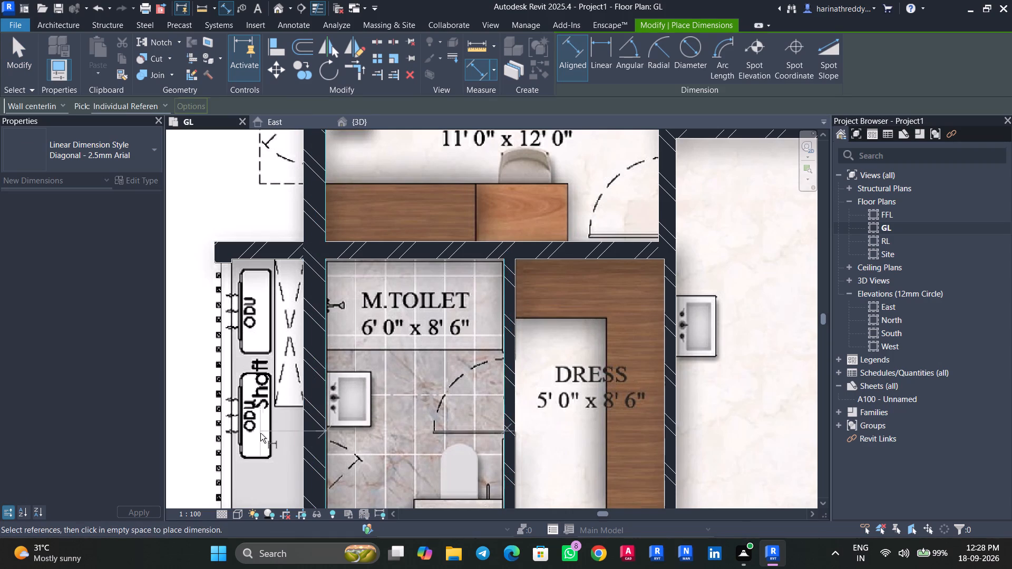
pyautogui.moveTo(291, 436); pyautogui.dragTo(291, 236, button='middle')
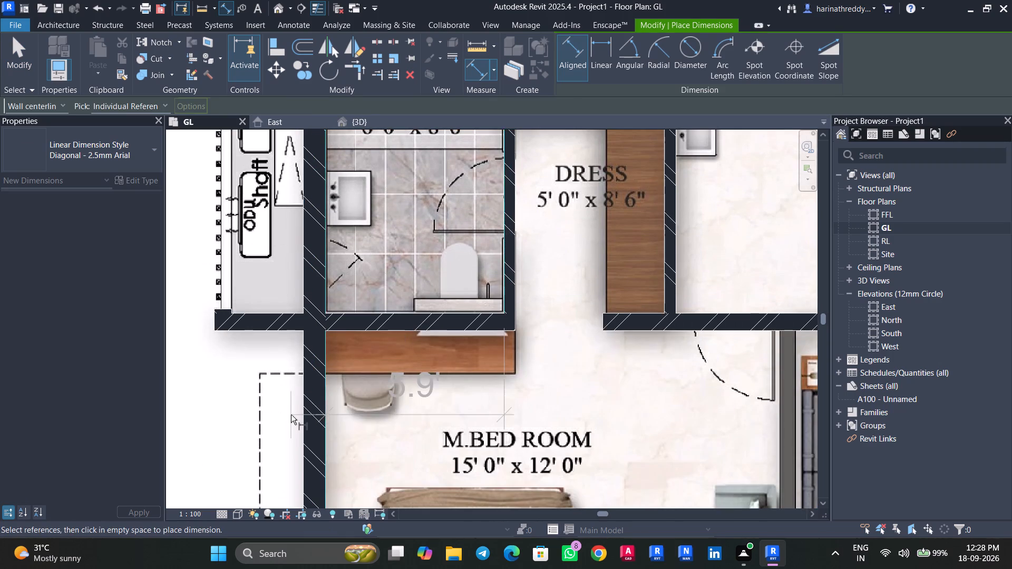
pyautogui.press('Escape')
pyautogui.press('Escape')
# Look over the 1992 Sft flat's plan to check the modelled walls and find those still untraced.
pyautogui.moveTo(422, 259); pyautogui.dragTo(392, 443, button='middle')
pyautogui.scroll(-13, 399, 375)
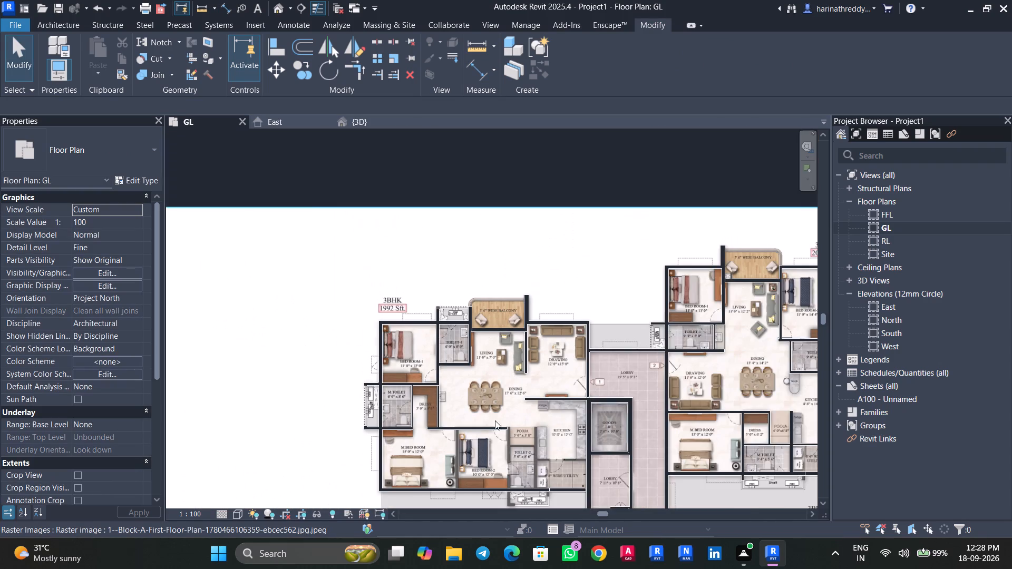
pyautogui.moveTo(495, 420); pyautogui.dragTo(475, 316, button='middle')
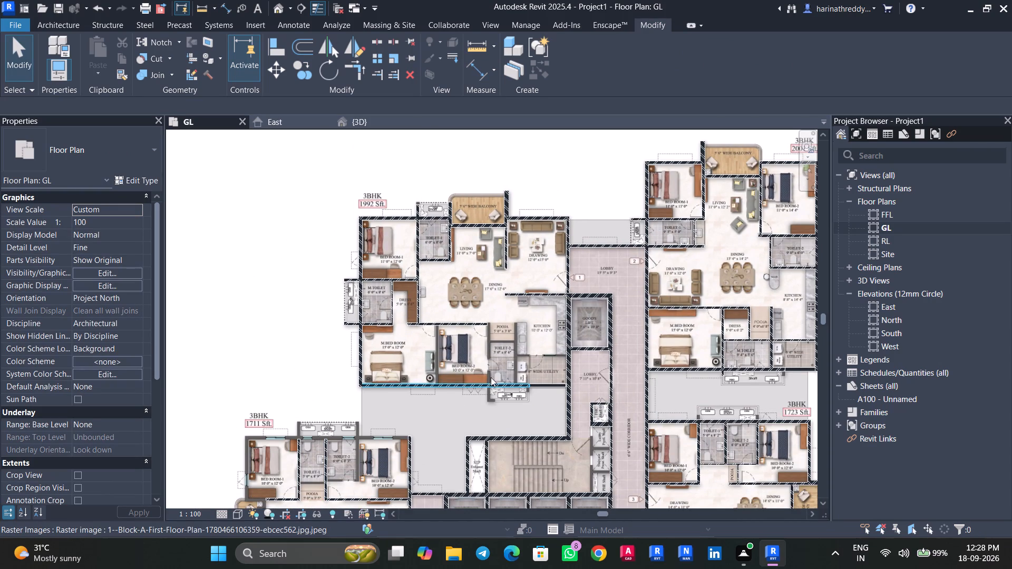
pyautogui.scroll(8, 443, 280)
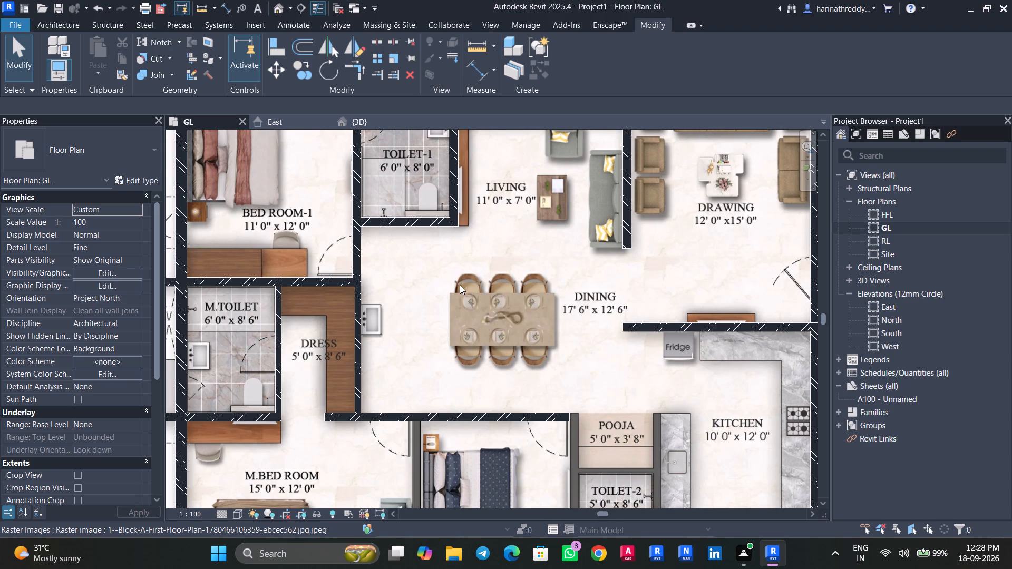
pyautogui.moveTo(419, 258); pyautogui.dragTo(470, 414, button='middle')
pyautogui.scroll(4, 335, 375)
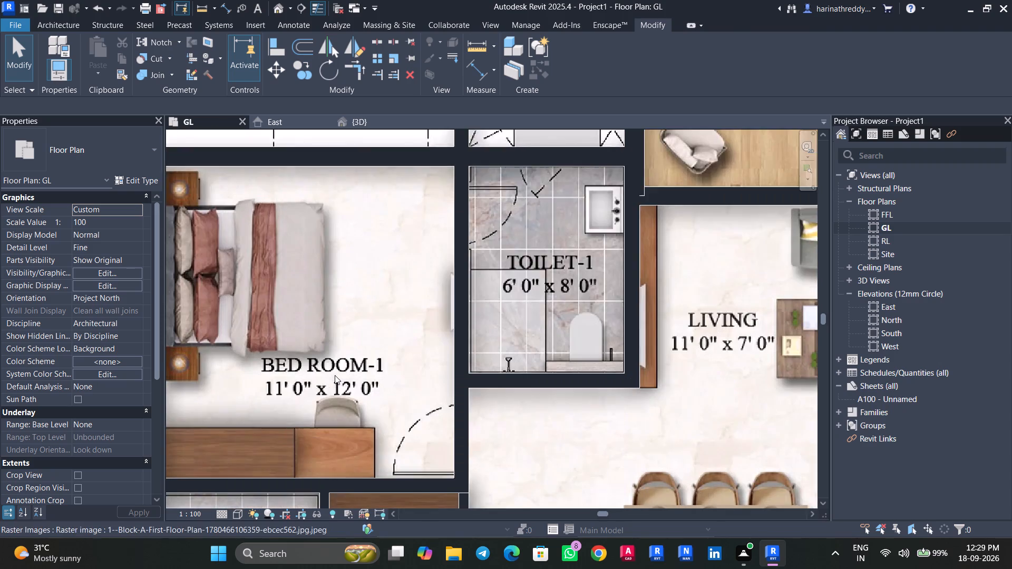
pyautogui.moveTo(335, 378); pyautogui.dragTo(336, 195, button='middle')
pyautogui.scroll(-4, 351, 371)
pyautogui.moveTo(357, 381); pyautogui.dragTo(415, 296, button='middle')
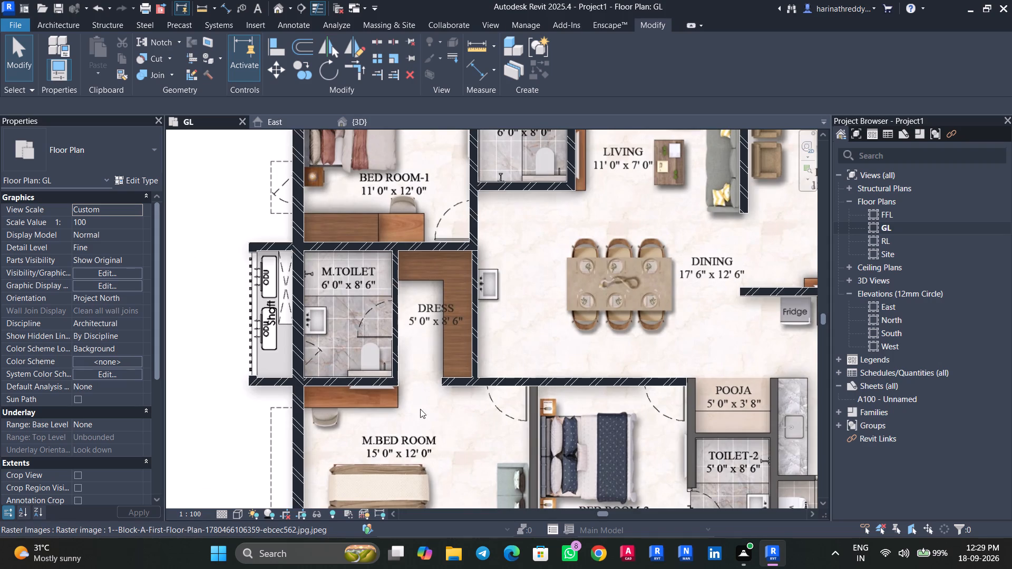
# Draw a W2 wall between M.Bed Room and Bed Room-2, from the outer wall's inner face to the W2 wall crossing both bedroom doors.
pyautogui.moveTo(425, 414); pyautogui.dragTo(425, 299, button='middle')
pyautogui.scroll(1, 425, 299)
pyautogui.scroll(4, 581, 384)
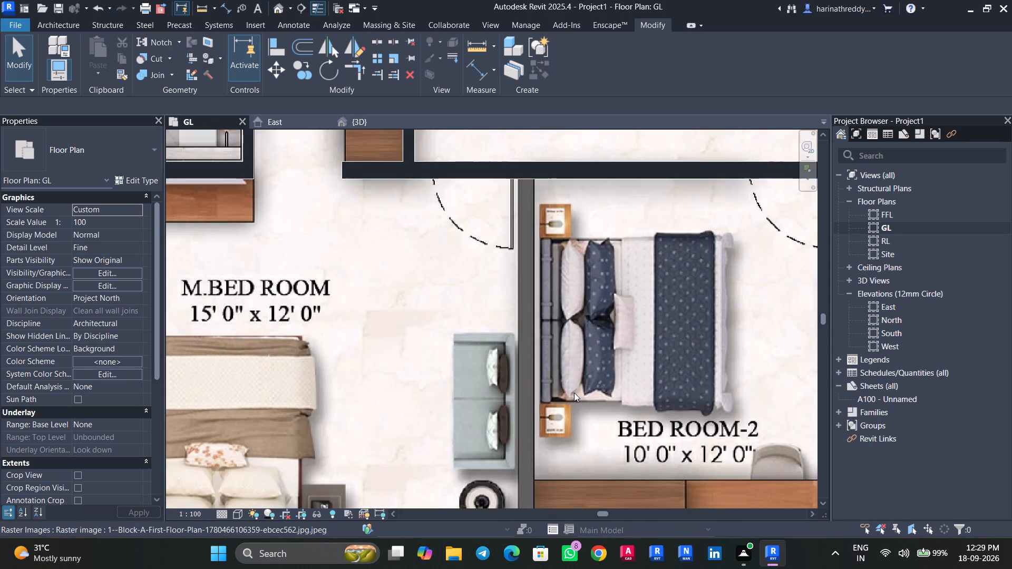
pyautogui.click(558, 161)
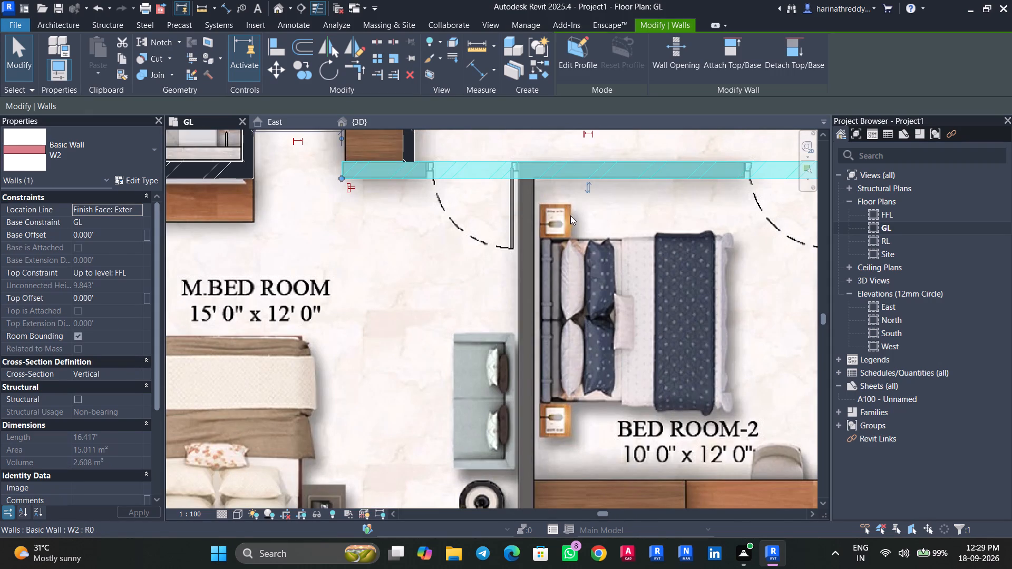
pyautogui.write('CS')
pyautogui.moveTo(553, 353); pyautogui.dragTo(518, 102, button='middle')
pyautogui.scroll(1, 553, 330)
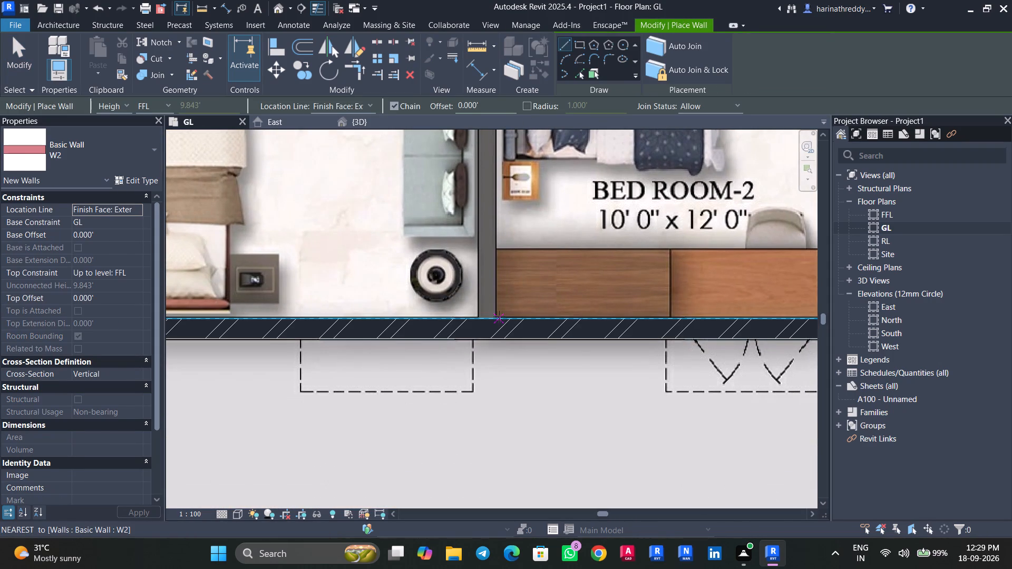
pyautogui.click(497, 317)
pyautogui.press('space')
pyautogui.moveTo(500, 180); pyautogui.dragTo(501, 270, button='middle')
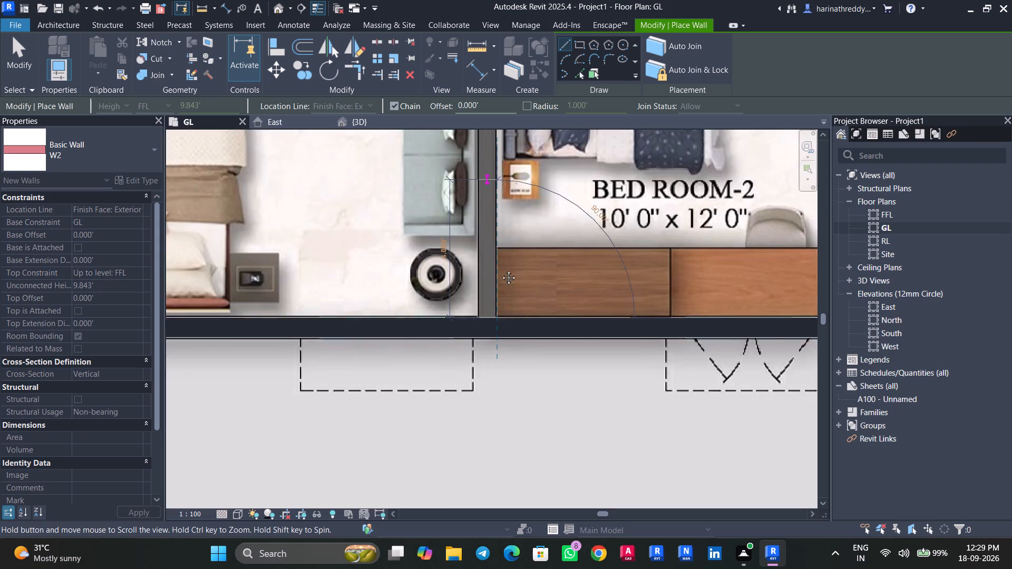
pyautogui.moveTo(501, 270); pyautogui.dragTo(507, 359, button='middle')
pyautogui.moveTo(504, 185); pyautogui.dragTo(511, 383, button='middle')
pyautogui.scroll(11, 506, 273)
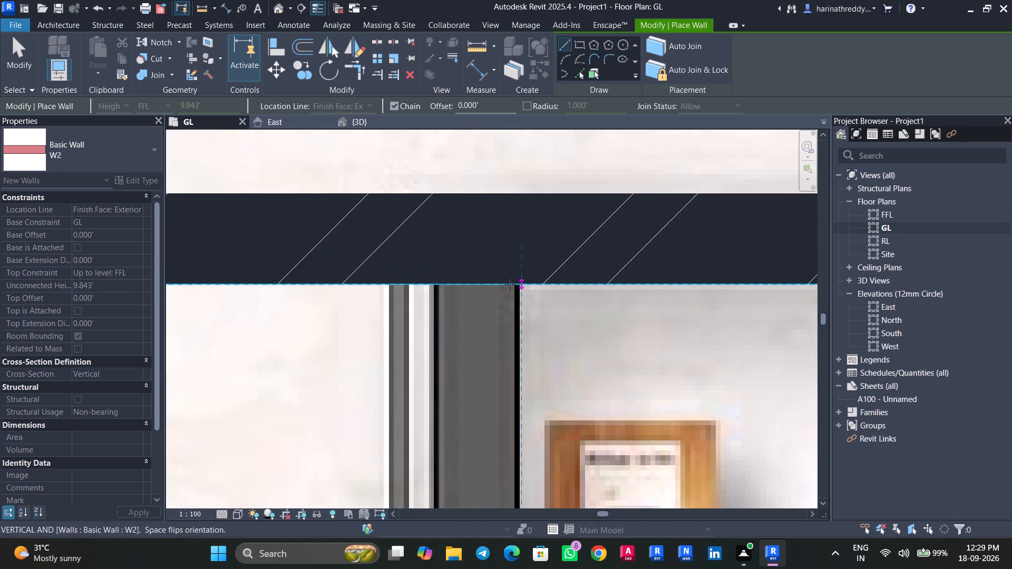